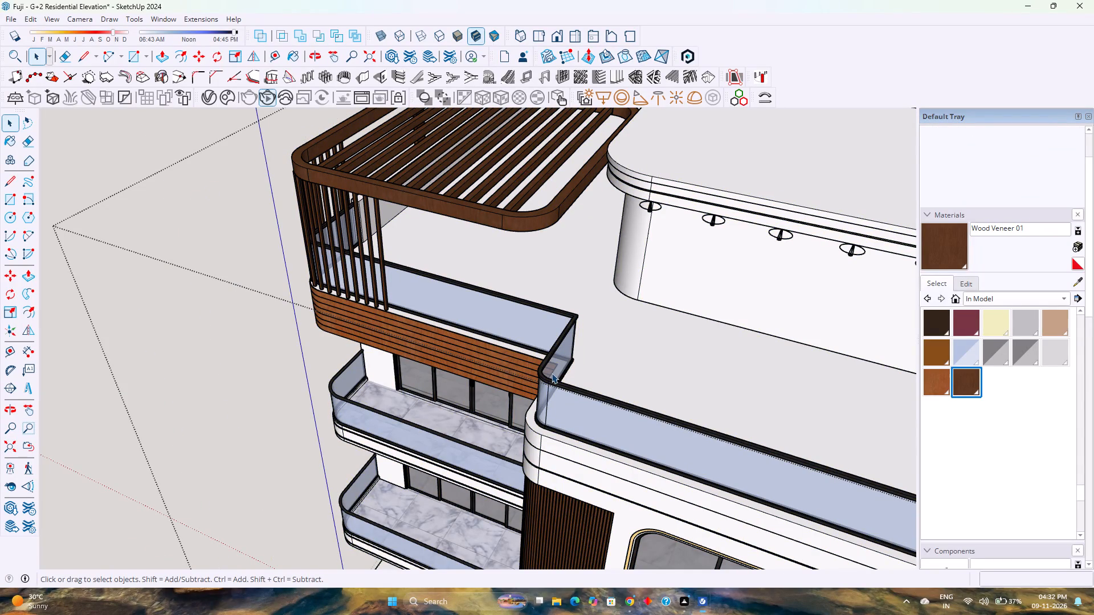
Examine the residential building's front elevation and roof terrace from the front and from above.
scroll(560, 373, down, 4)
scroll(560, 373, up, 4)
scroll(560, 372, down, 3)
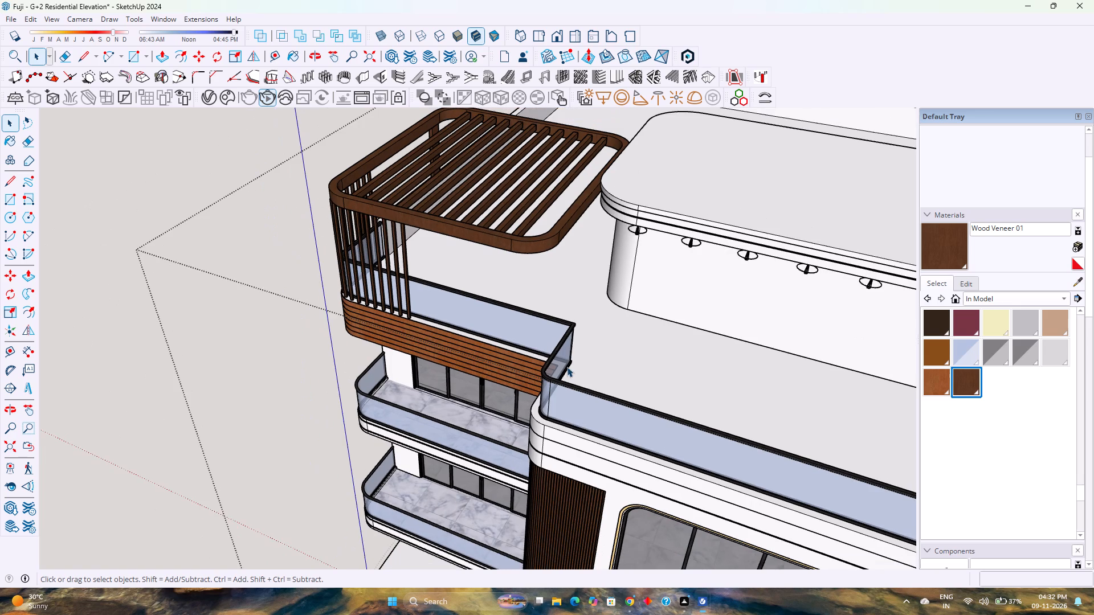
scroll(565, 363, down, 9)
middle_drag(565, 363, 573, 330)
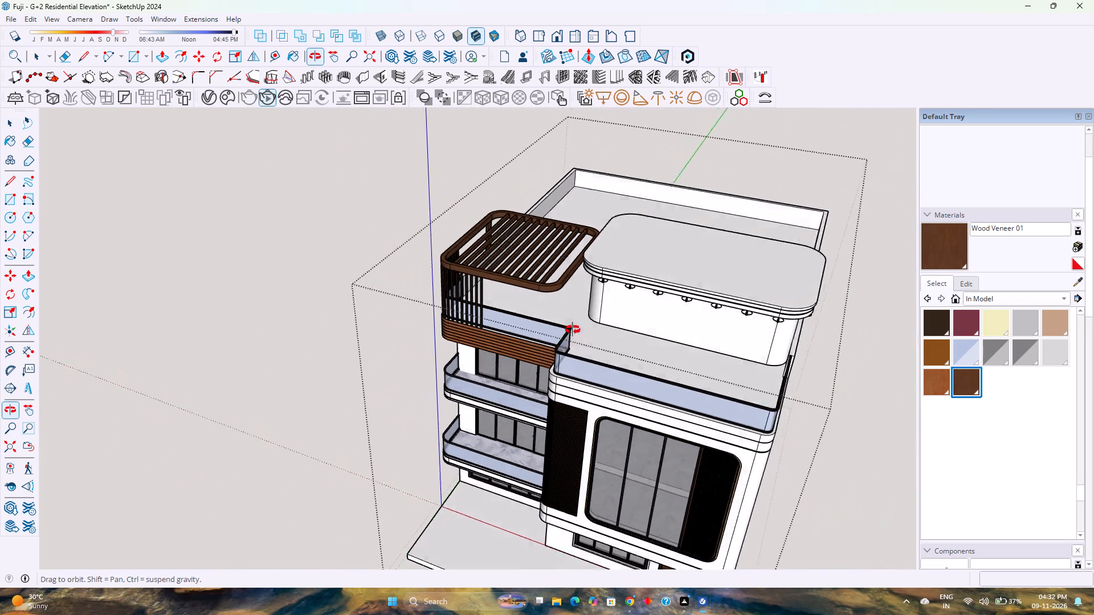
middle_drag(573, 330, 734, 199)
middle_click(734, 199)
scroll(753, 241, up, 2)
middle_drag(757, 247, 701, 213)
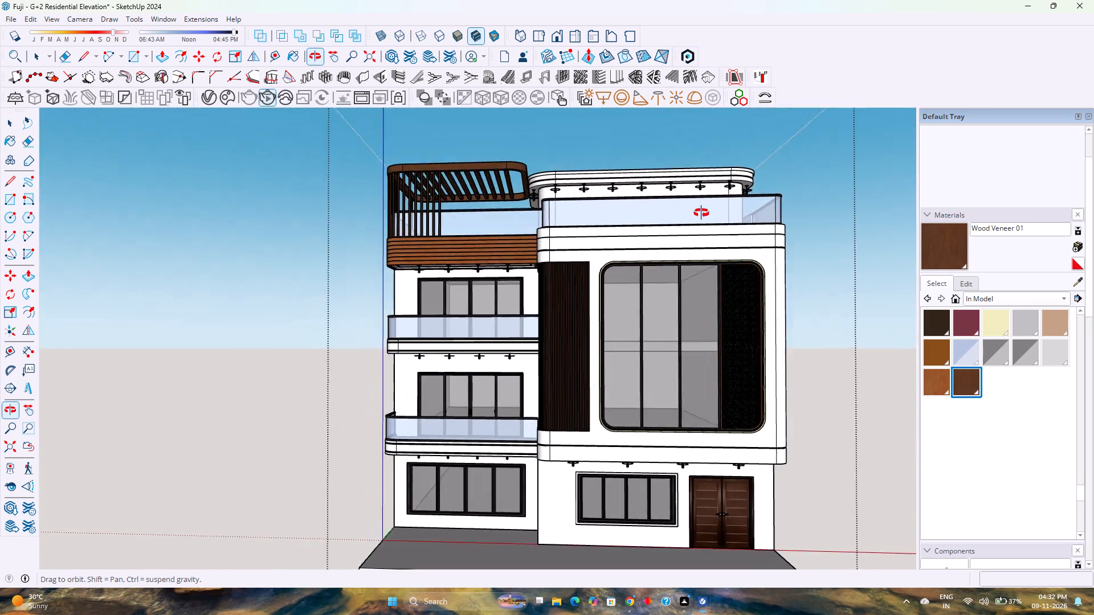
middle_drag(701, 213, 683, 222)
scroll(688, 222, down, 4)
middle_drag(656, 240, 664, 241)
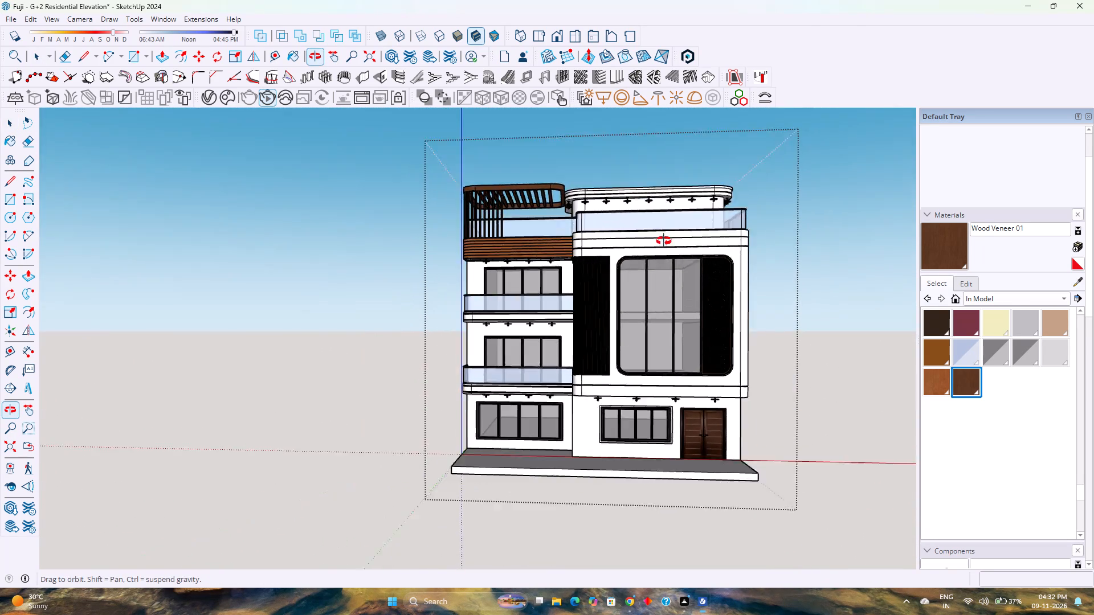
middle_drag(664, 241, 660, 260)
middle_click(660, 260)
middle_click(660, 260)
scroll(657, 260, down, 4)
scroll(414, 375, up, 4)
middle_drag(417, 373, 437, 331)
scroll(437, 331, down, 1)
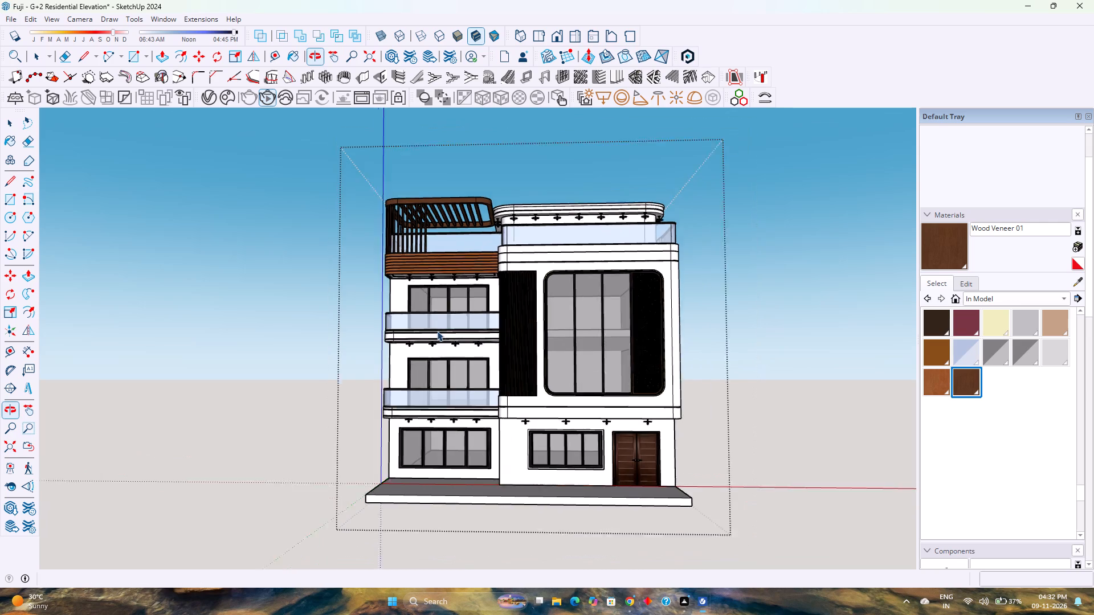
scroll(437, 331, down, 3)
scroll(448, 287, up, 3)
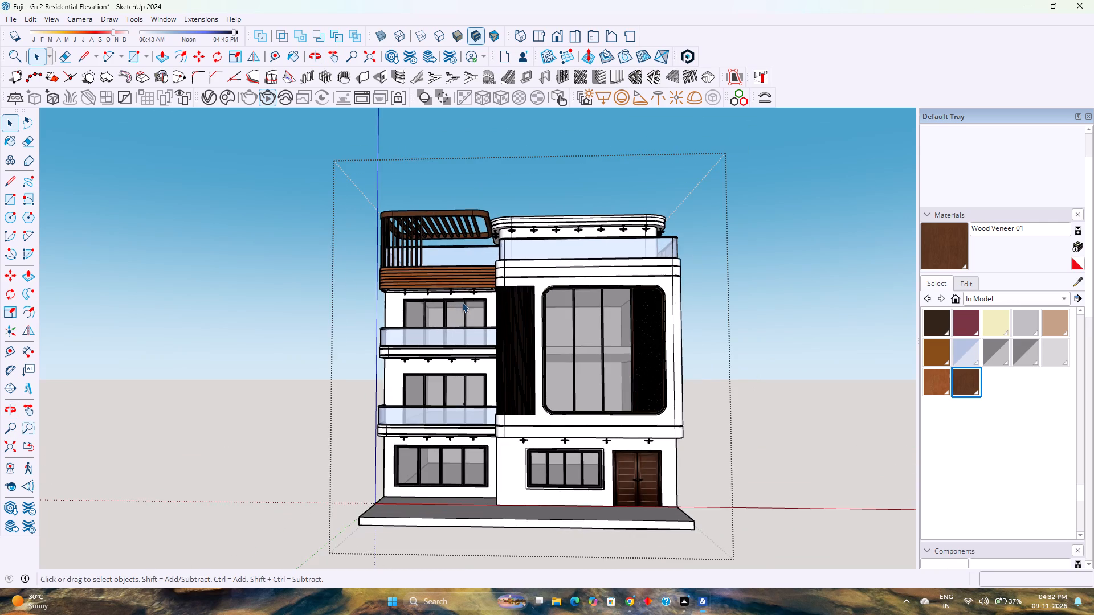
scroll(479, 289, up, 1)
scroll(479, 289, down, 3)
middle_drag(499, 278, 561, 444)
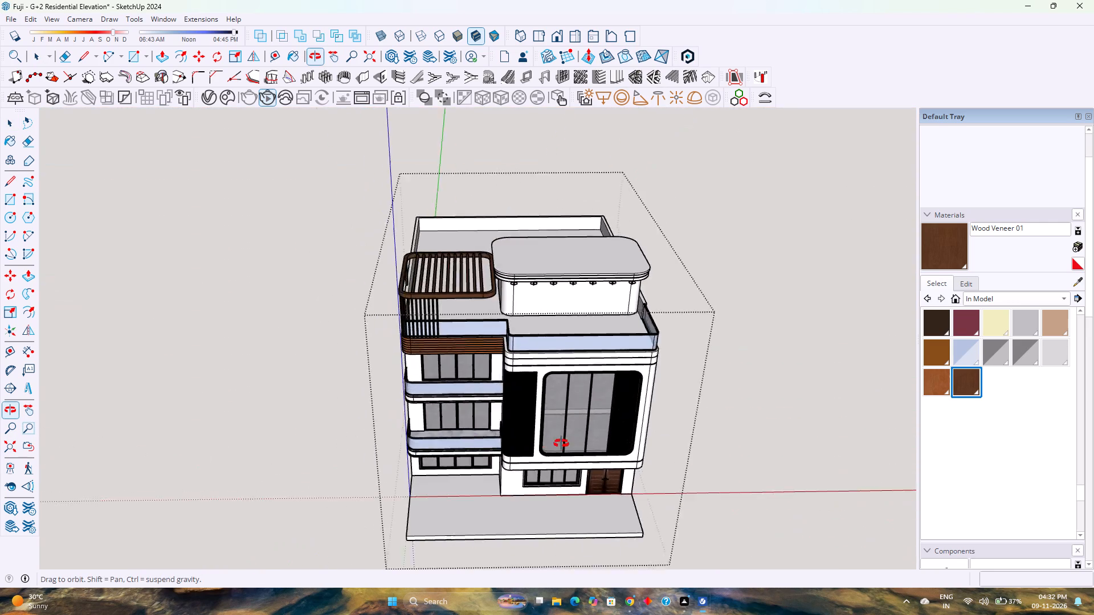
middle_drag(561, 444, 454, 456)
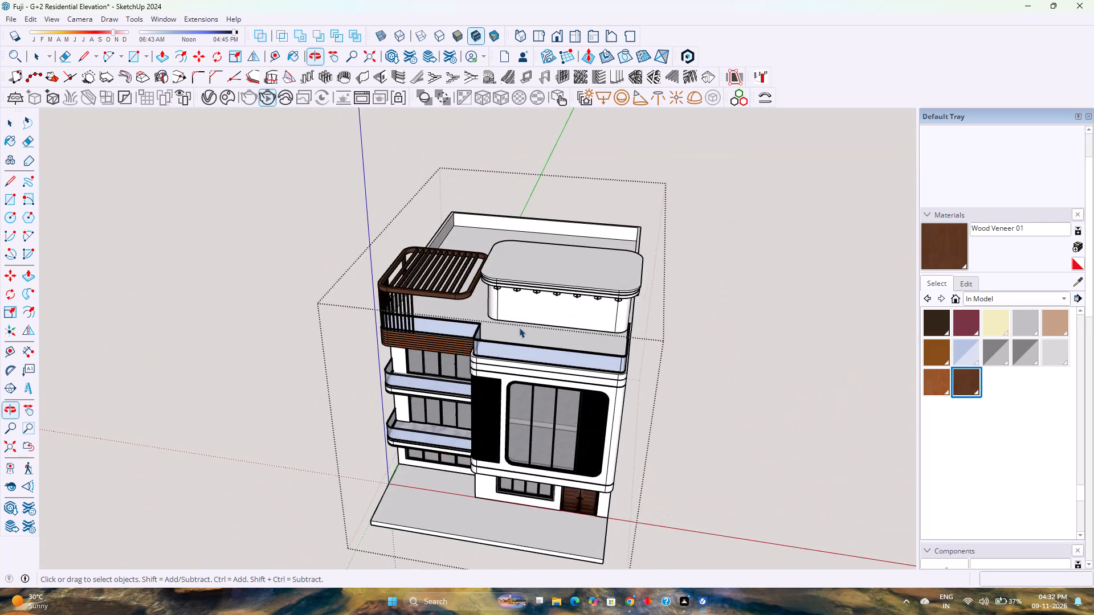
Inspect the terrace pergola, vertical slats, glass railings and wood-clad band up close, and review the whole facade.
scroll(524, 322, up, 7)
middle_drag(416, 350, 689, 351)
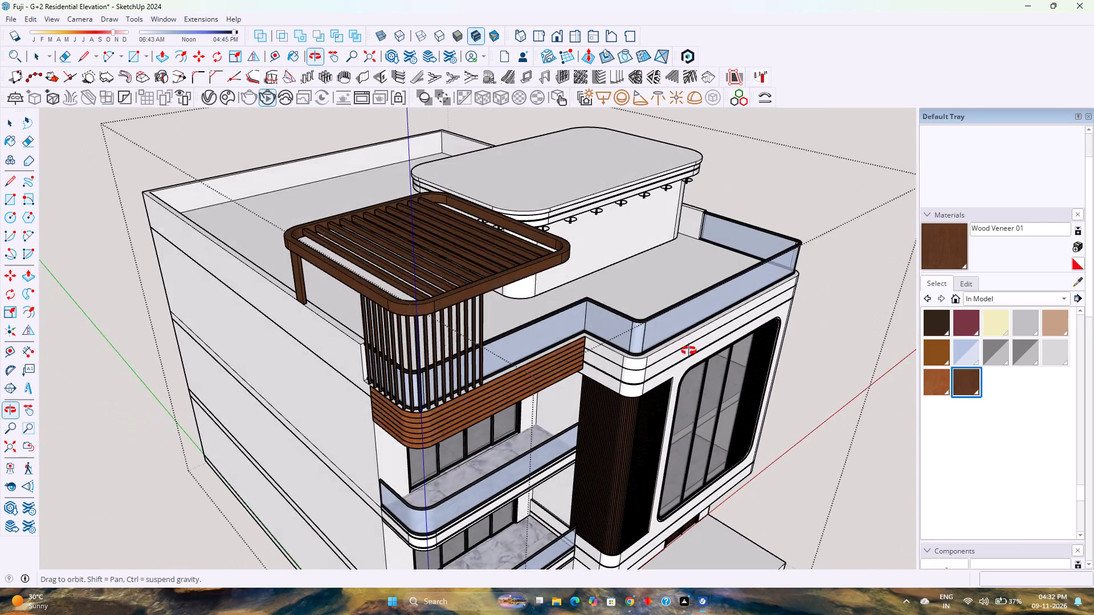
middle_drag(689, 351, 688, 351)
scroll(630, 355, up, 9)
scroll(678, 356, up, 2)
middle_drag(668, 355, 468, 251)
middle_click(469, 251)
scroll(471, 250, down, 2)
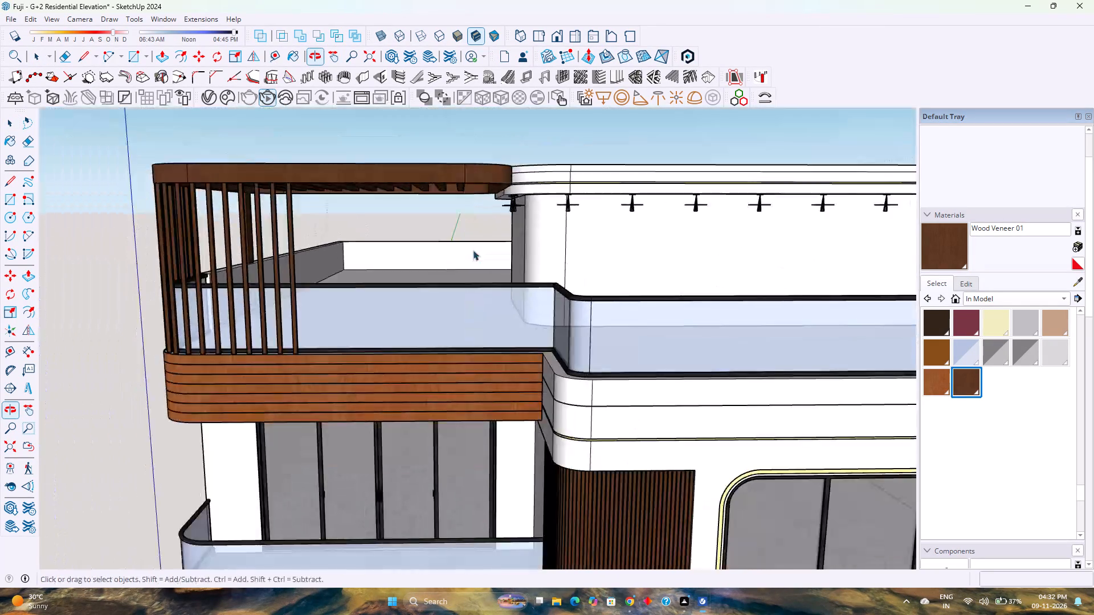
scroll(473, 250, down, 1)
middle_drag(511, 286, 324, 351)
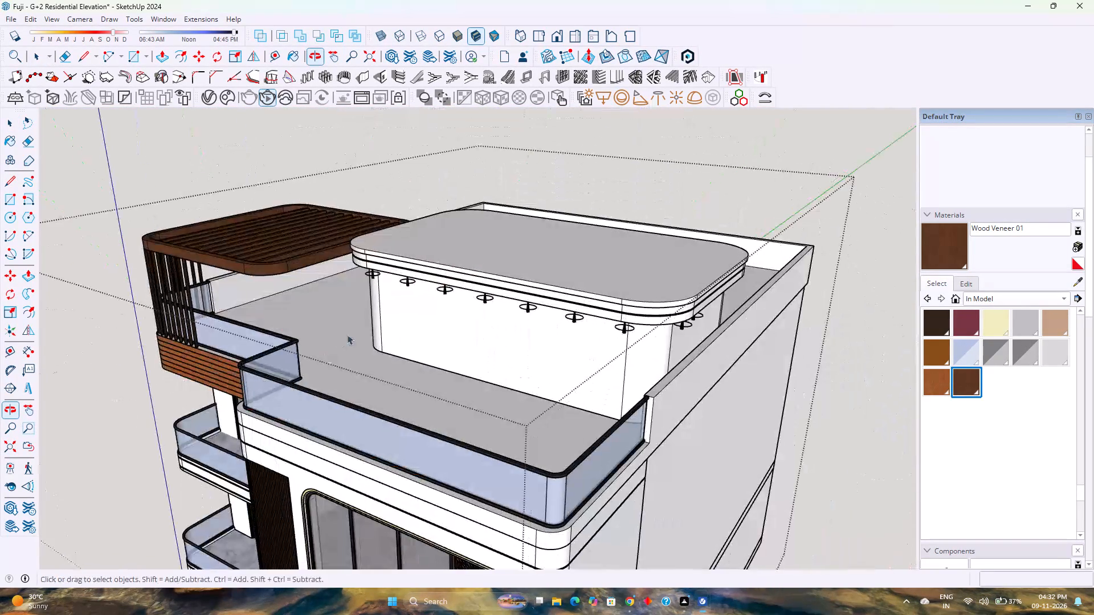
scroll(354, 327, down, 3)
middle_drag(397, 362, 619, 237)
scroll(622, 237, down, 3)
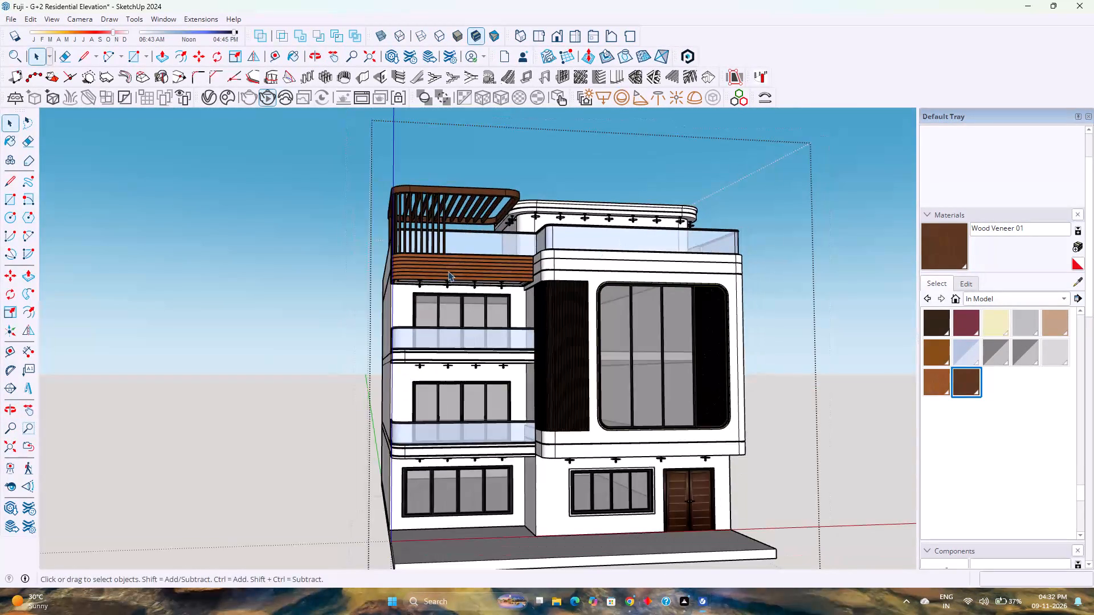
middle_drag(448, 272, 693, 372)
middle_click(693, 372)
scroll(597, 342, up, 10)
middle_drag(612, 311, 432, 315)
scroll(434, 313, down, 4)
middle_drag(561, 310, 366, 239)
middle_click(366, 239)
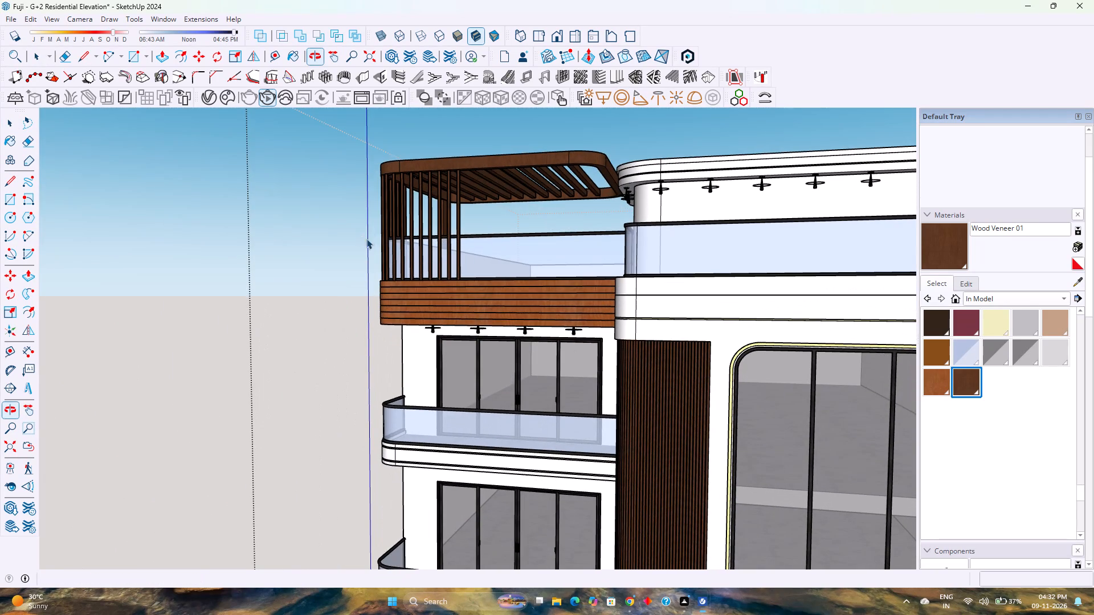
middle_drag(553, 184, 616, 149)
middle_click(616, 149)
scroll(638, 150, up, 6)
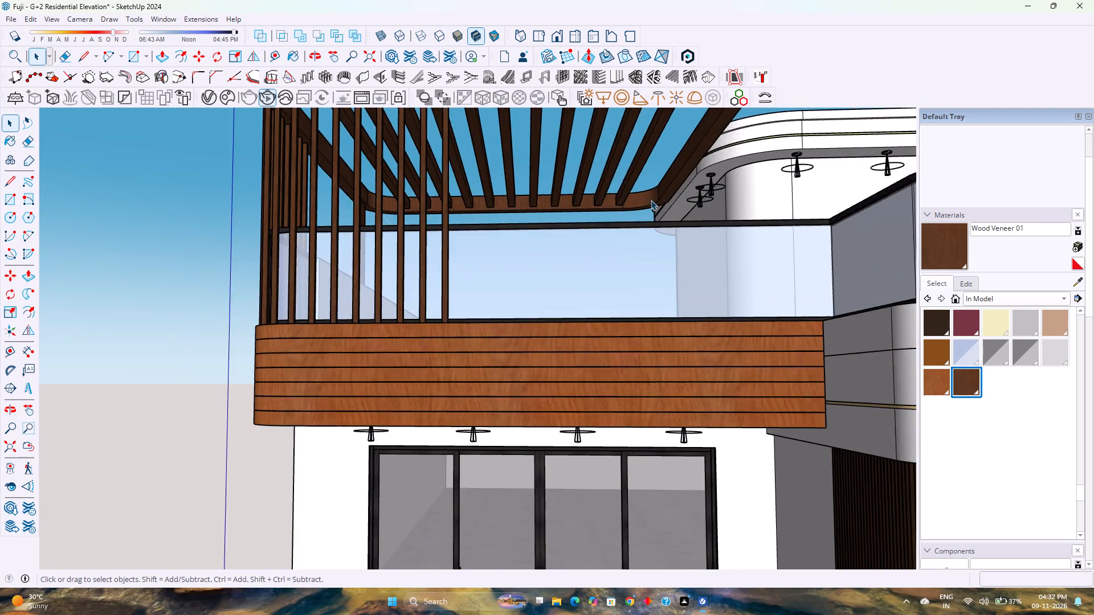
scroll(651, 200, up, 4)
middle_drag(633, 213, 583, 220)
scroll(583, 220, down, 4)
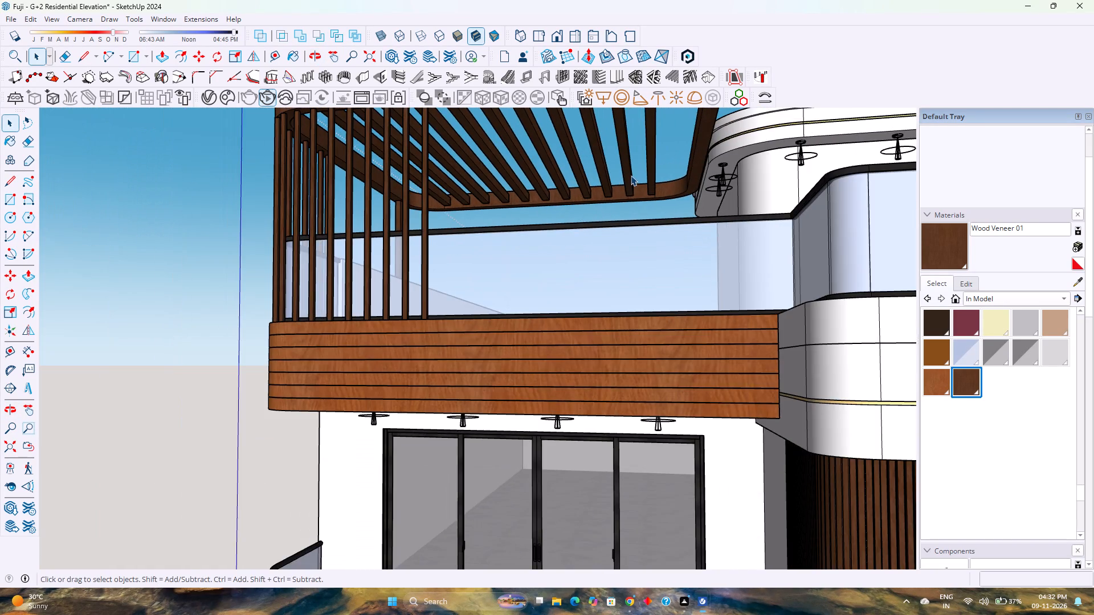
scroll(631, 175, down, 5)
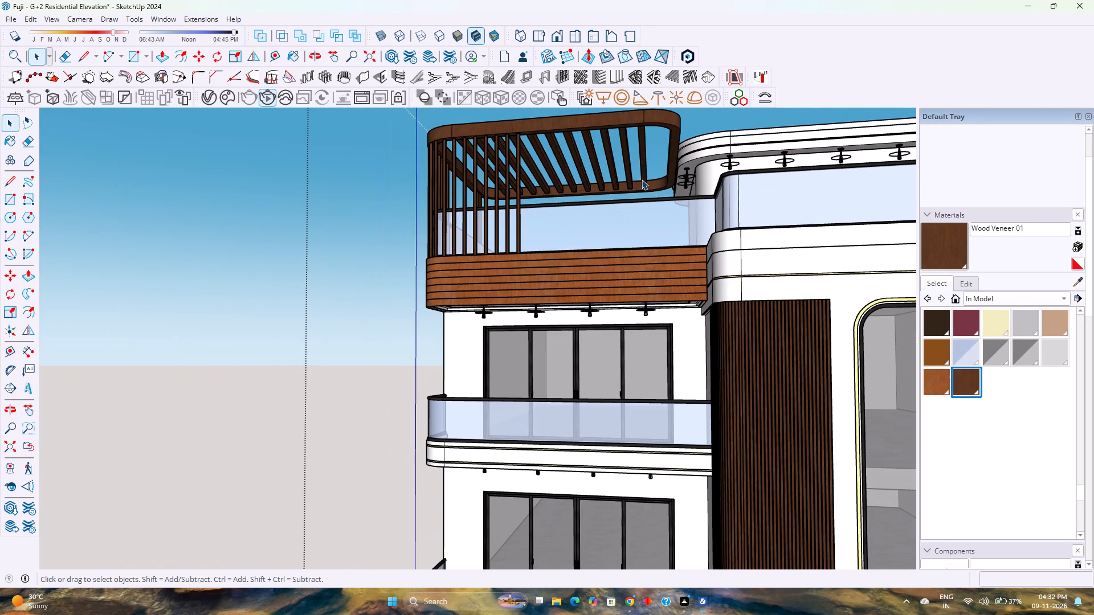
scroll(642, 179, up, 4)
scroll(646, 177, down, 4)
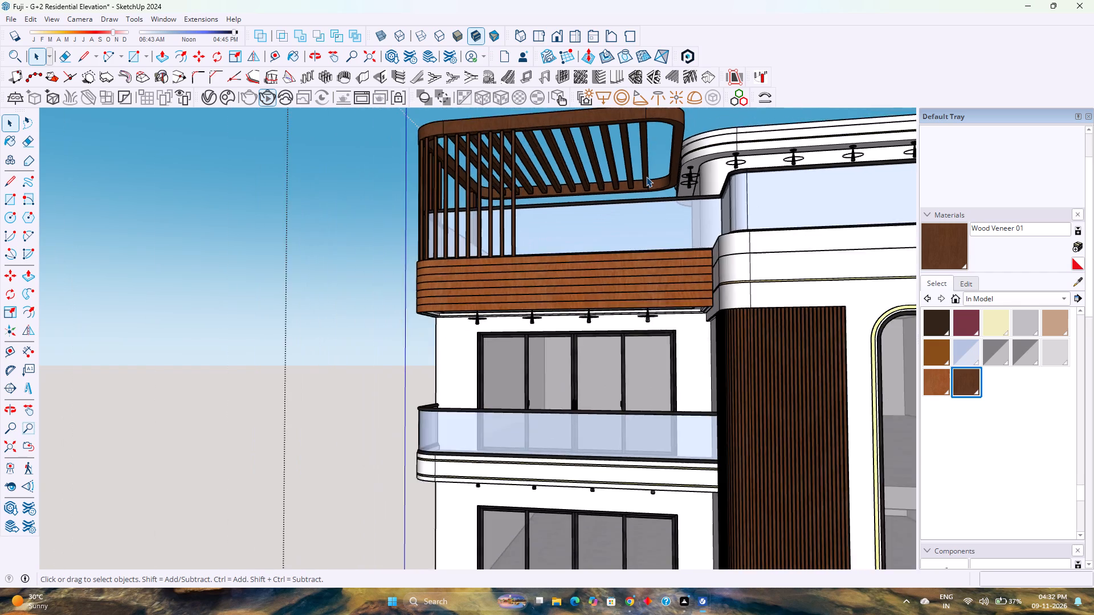
scroll(646, 177, down, 10)
middle_drag(605, 217, 686, 259)
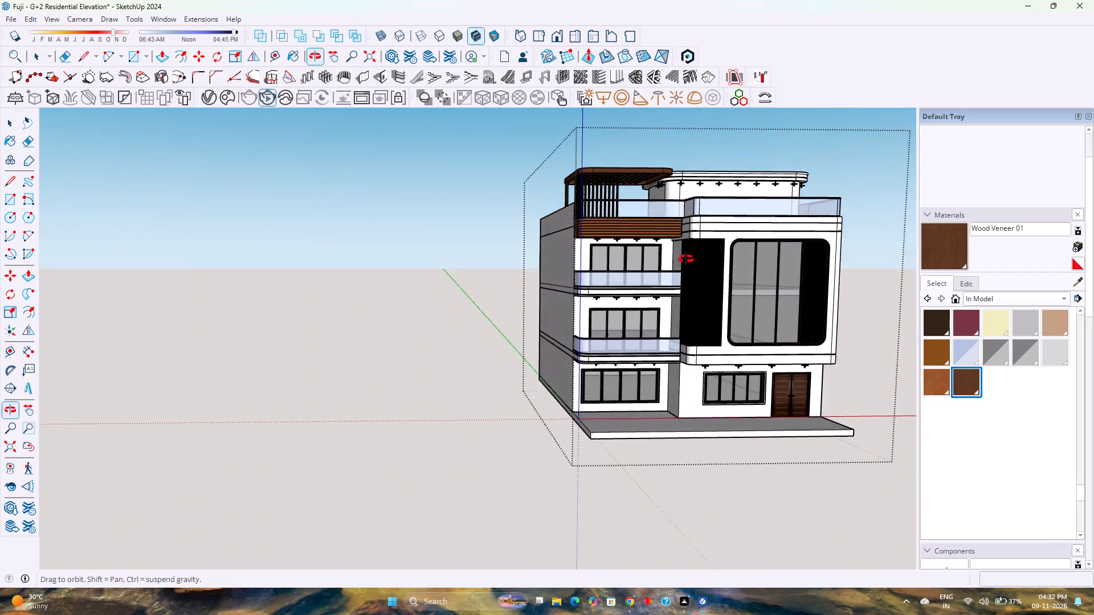
middle_drag(686, 259, 666, 273)
scroll(603, 245, down, 2)
shift+middle_drag(573, 223, 409, 194)
scroll(412, 193, down, 3)
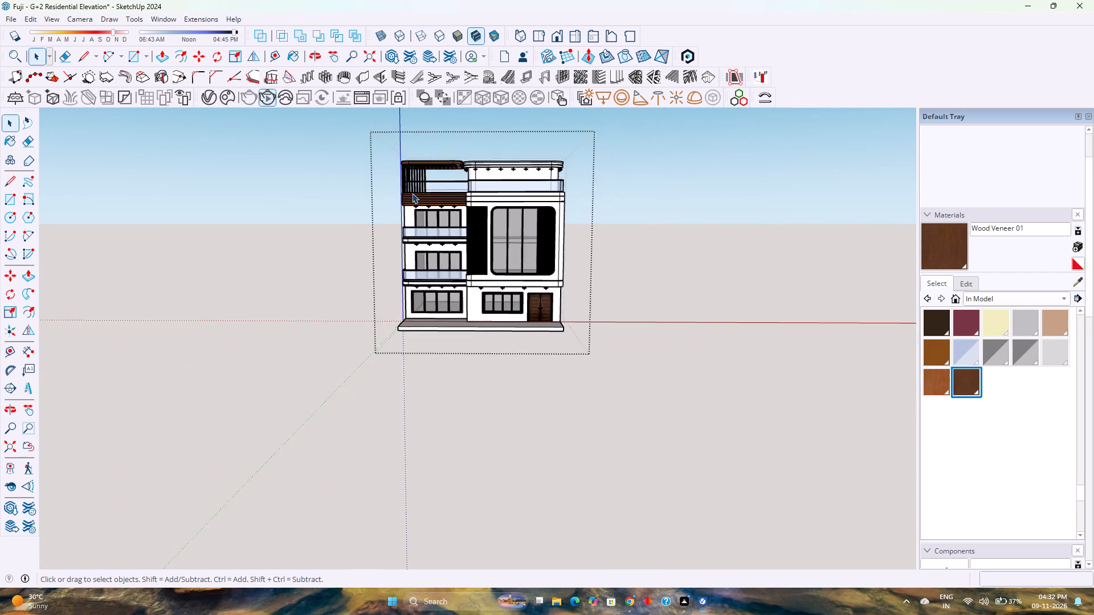
scroll(412, 193, up, 4)
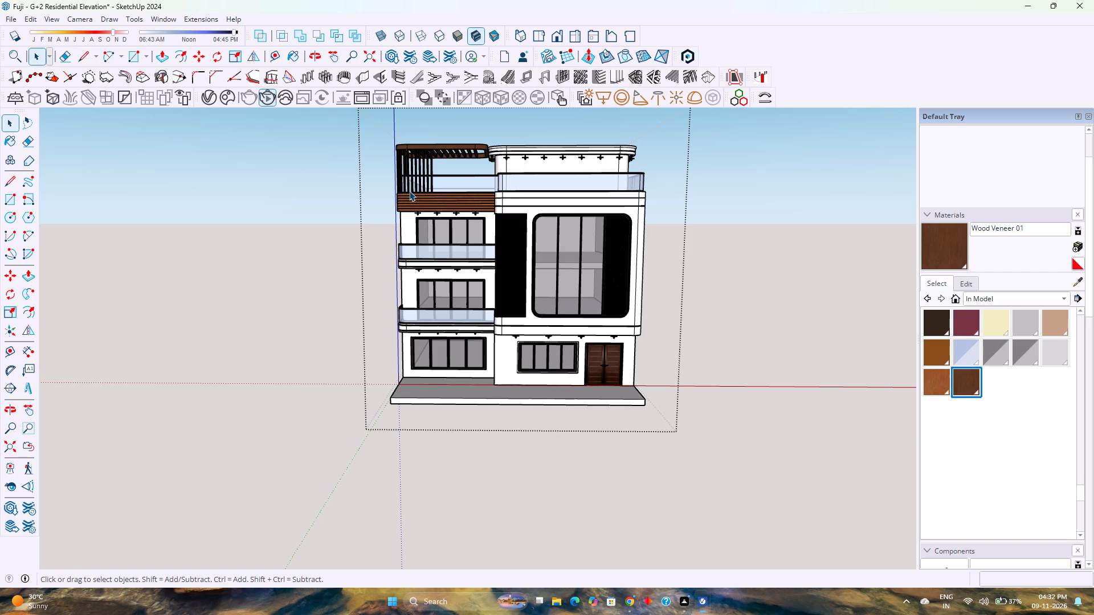
Switch the materials library to the Asian Paints Chromatics collection.
click(991, 297)
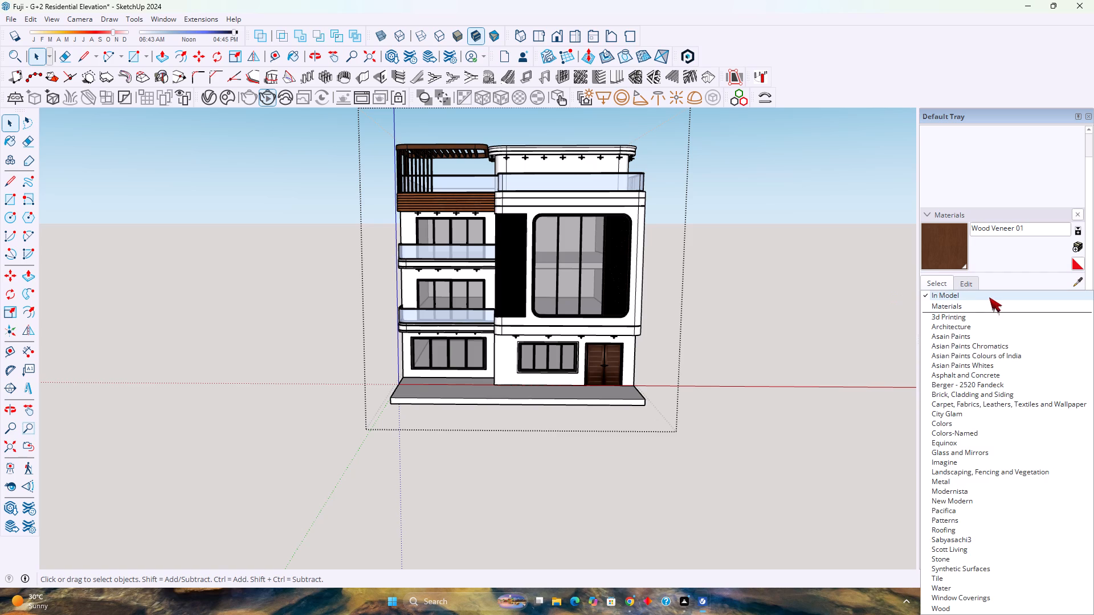
click(988, 346)
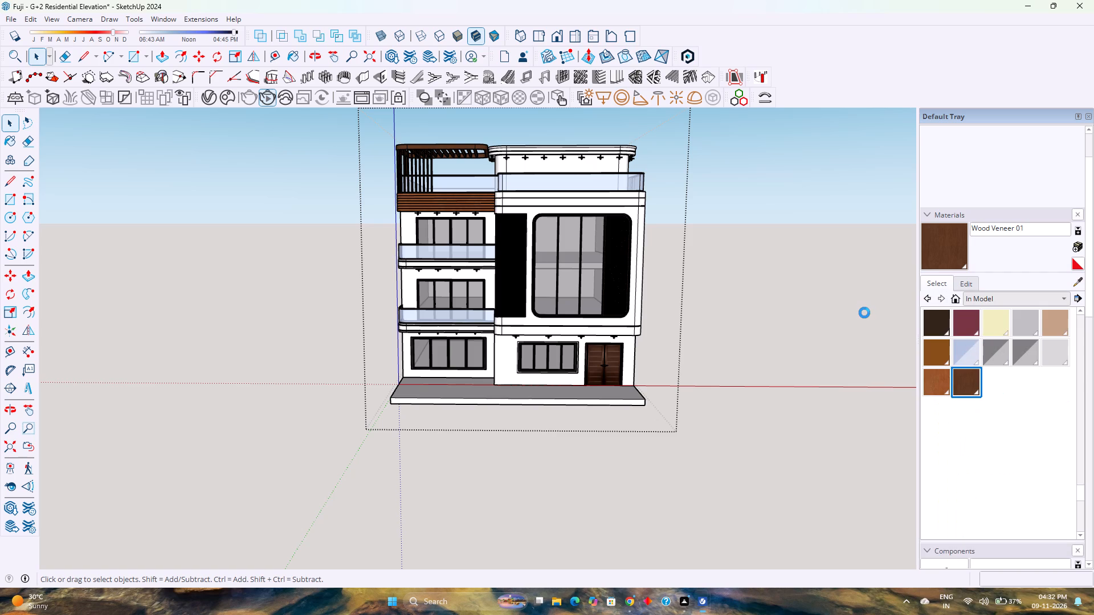
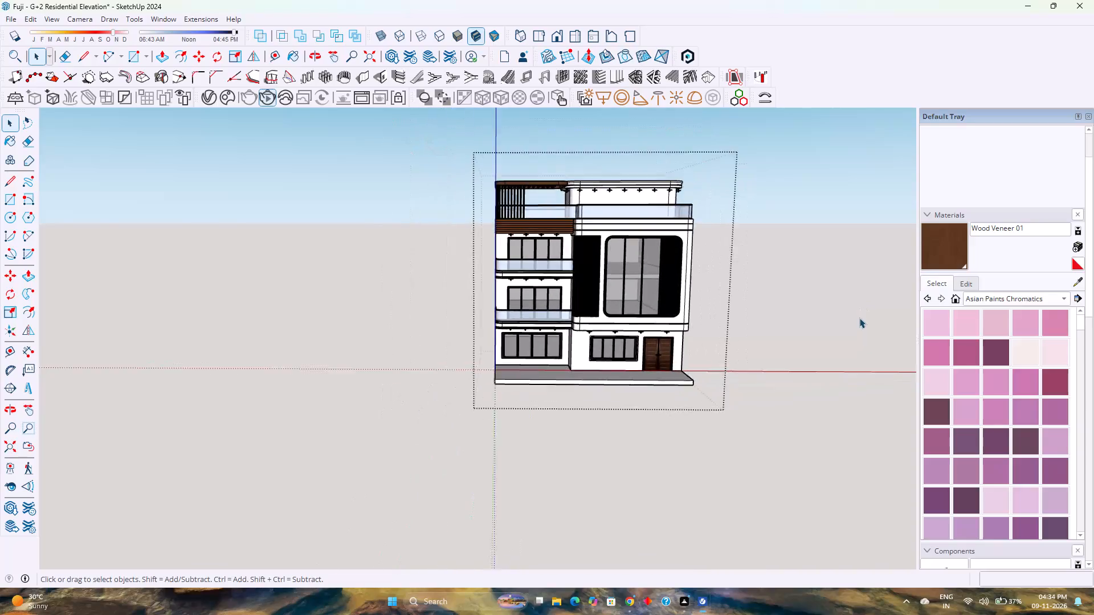
Examine the building's front facade from slightly above and from a low frontal angle.
scroll(758, 318, down, 3)
scroll(753, 318, up, 3)
scroll(752, 318, down, 2)
scroll(744, 315, up, 3)
scroll(744, 314, down, 3)
scroll(744, 314, up, 2)
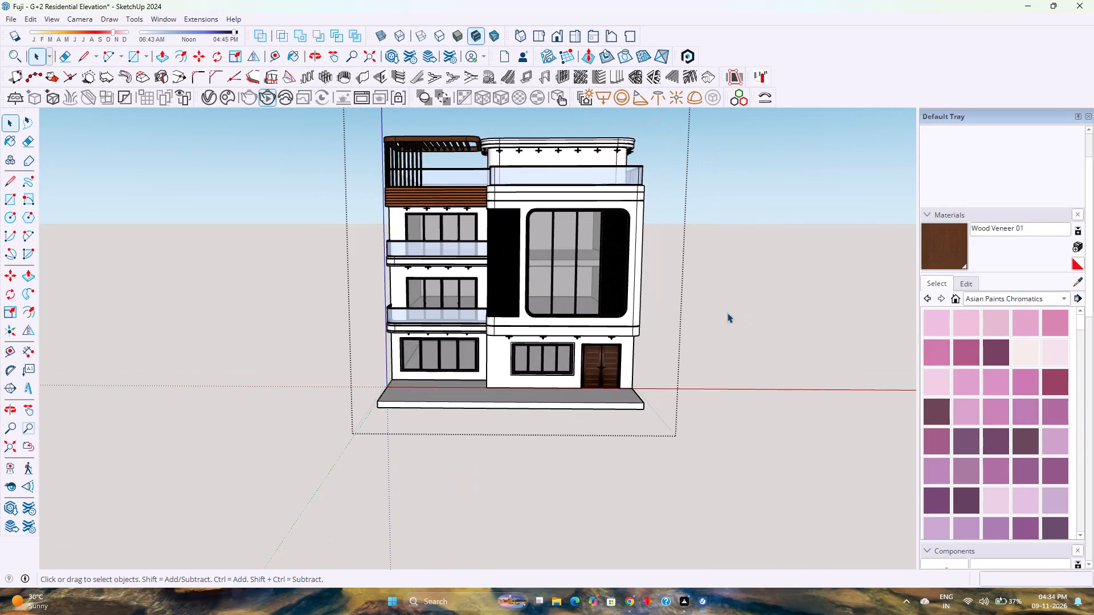
scroll(673, 298, down, 4)
scroll(614, 286, up, 5)
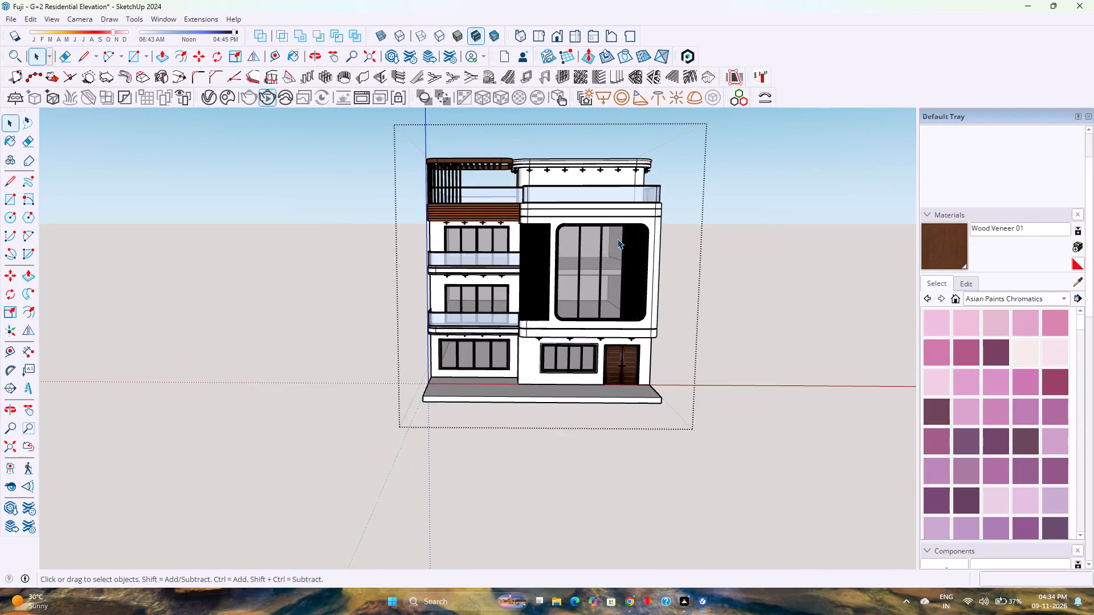
scroll(541, 263, up, 1)
shift+middle_drag(559, 256, 489, 362)
middle_drag(444, 361, 451, 297)
scroll(454, 293, down, 4)
scroll(454, 293, up, 3)
scroll(454, 293, down, 4)
scroll(454, 293, up, 4)
scroll(454, 293, down, 2)
scroll(454, 293, up, 2)
scroll(454, 293, down, 3)
scroll(454, 293, up, 3)
scroll(454, 293, down, 3)
scroll(454, 293, up, 2)
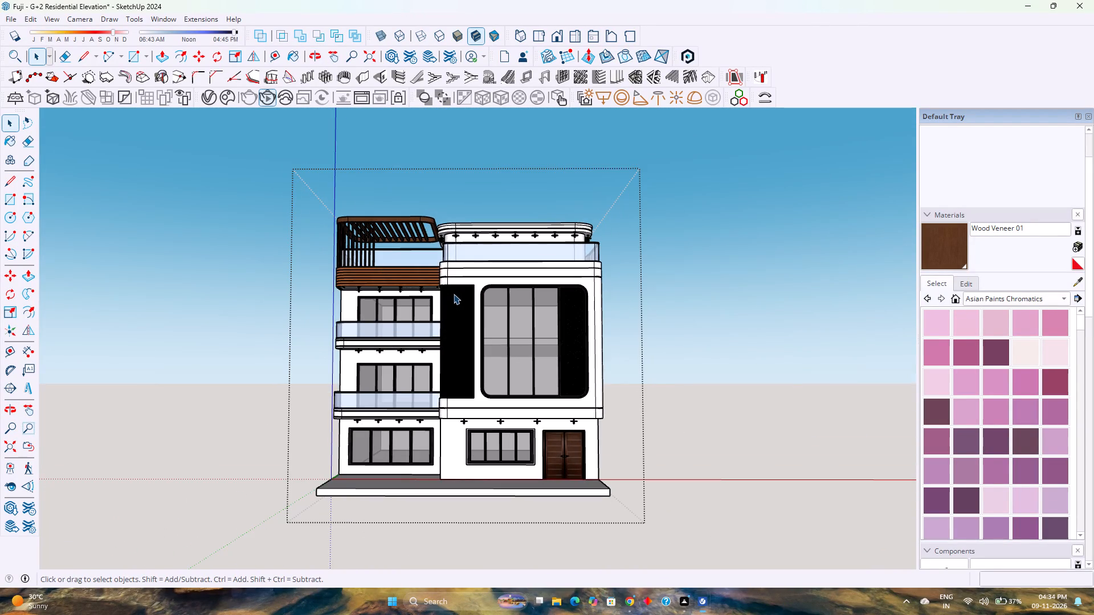
scroll(454, 294, down, 3)
scroll(454, 294, up, 3)
scroll(450, 292, down, 1)
scroll(450, 292, up, 2)
scroll(448, 295, down, 3)
scroll(448, 295, up, 2)
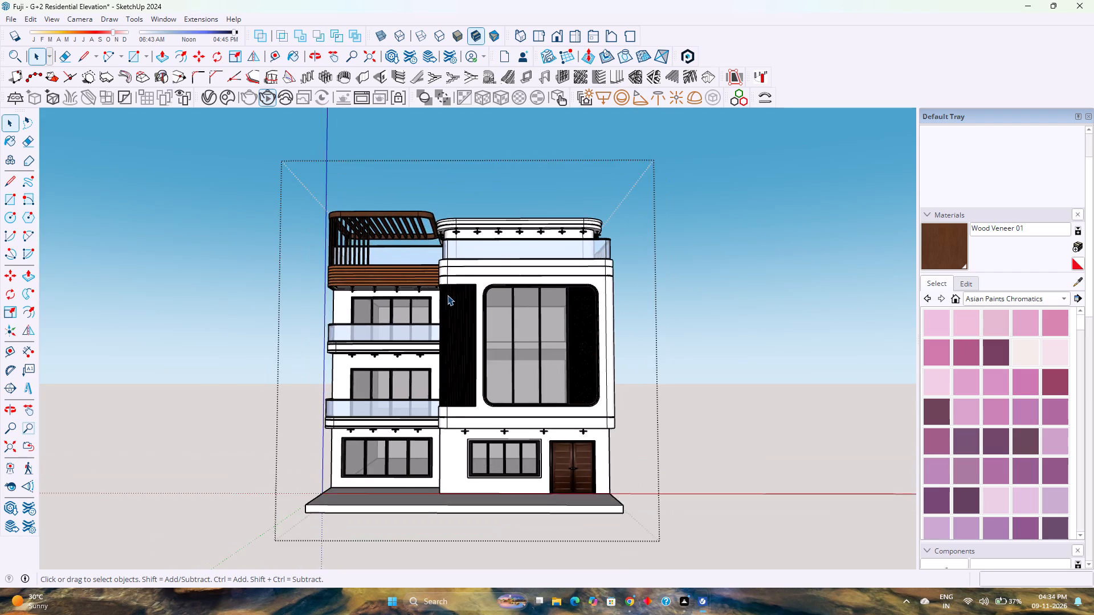
scroll(447, 295, down, 1)
scroll(445, 295, up, 1)
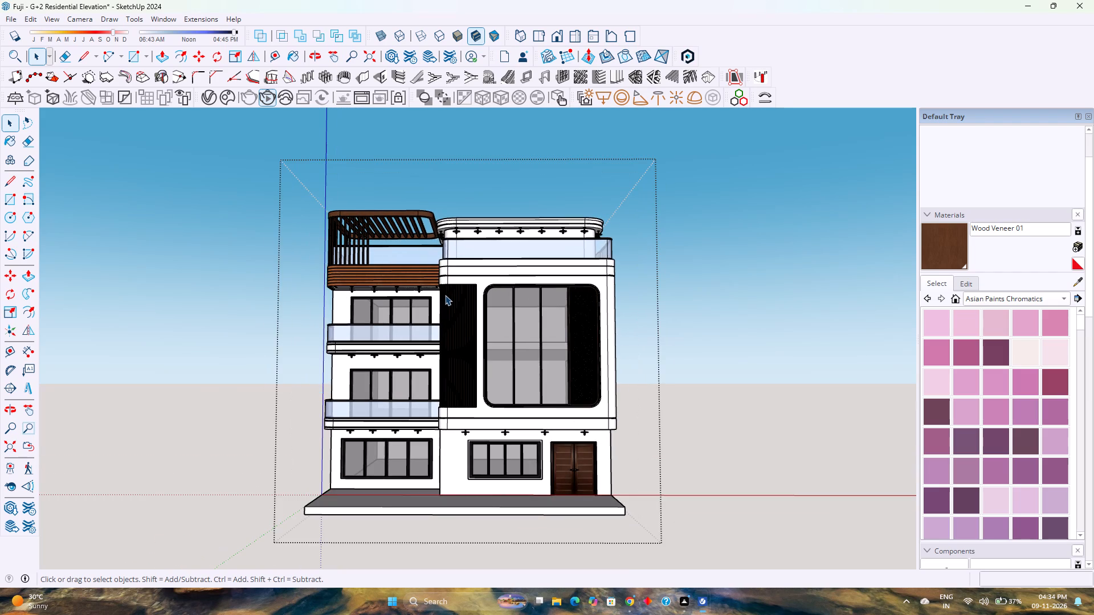
scroll(445, 295, down, 2)
scroll(445, 295, up, 2)
scroll(445, 295, down, 3)
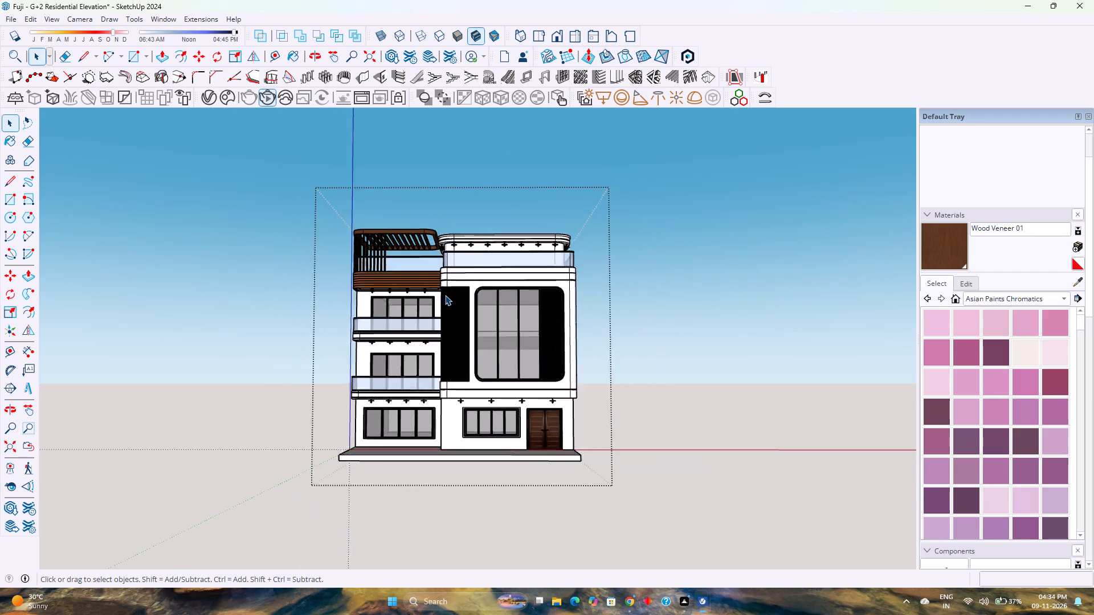
scroll(445, 295, up, 3)
scroll(445, 295, down, 4)
scroll(445, 295, up, 3)
scroll(445, 295, down, 3)
scroll(445, 295, up, 3)
scroll(445, 295, down, 4)
scroll(445, 295, up, 3)
scroll(445, 295, down, 2)
scroll(445, 295, up, 3)
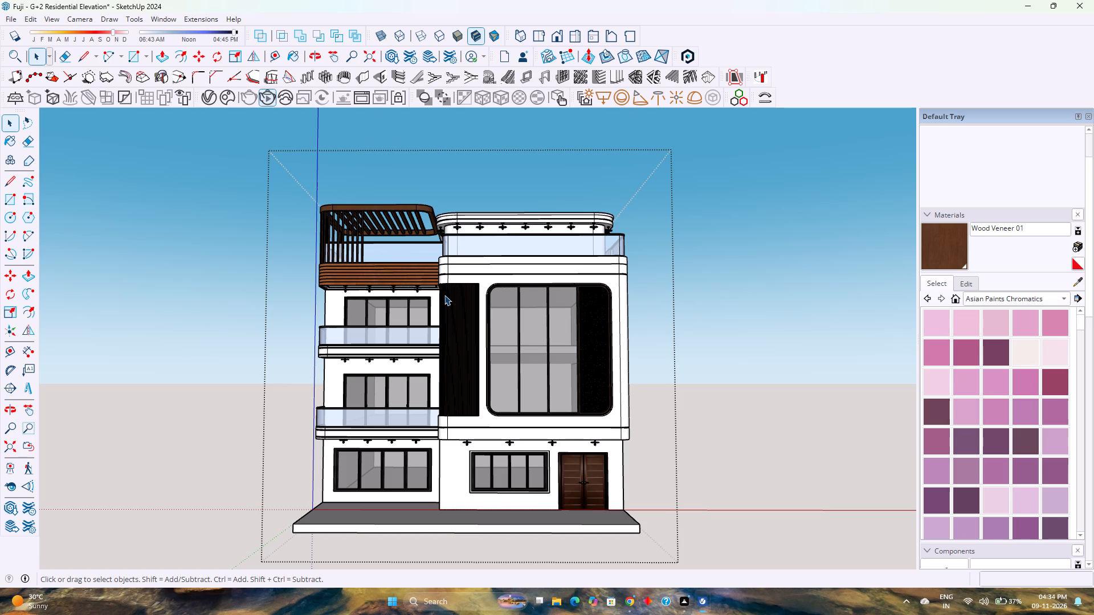
Render the current front view of the building with V-Ray.
click(268, 100)
click(264, 100)
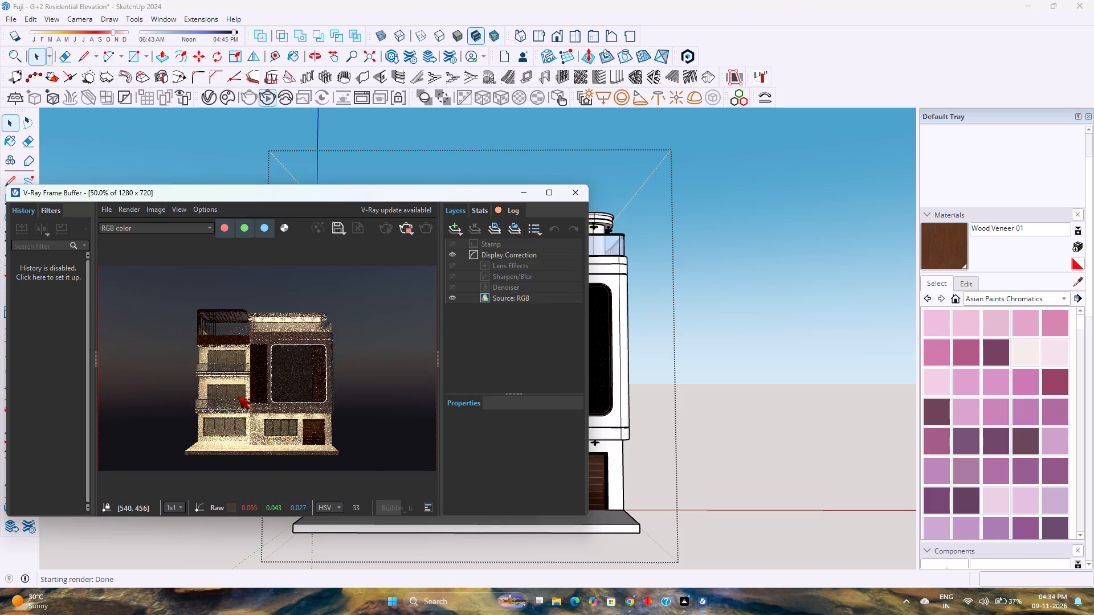
Inspect the rendered balconies, lit roof parapet, framed window and ground floor up close, and minimise the render window.
scroll(240, 330, up, 3)
scroll(240, 330, down, 2)
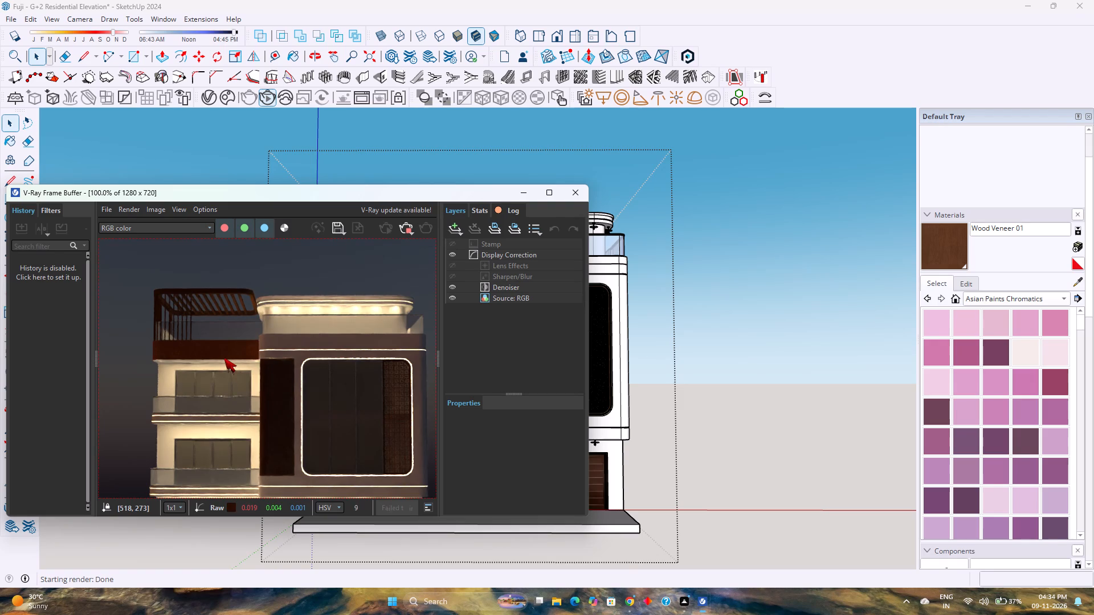
scroll(242, 359, up, 1)
scroll(242, 359, down, 3)
scroll(246, 393, up, 3)
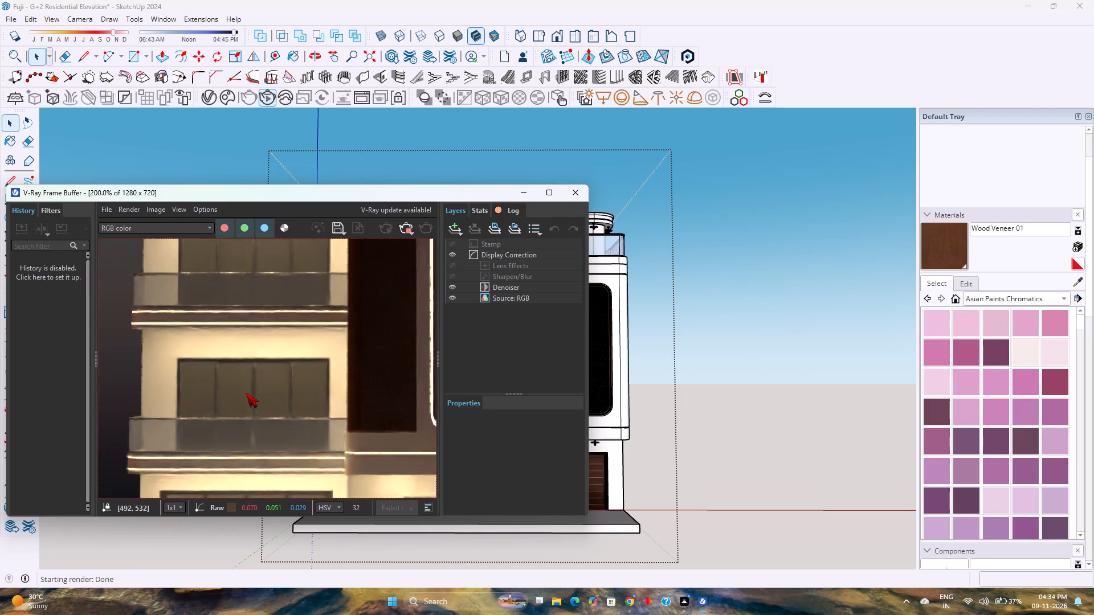
scroll(246, 393, down, 2)
scroll(271, 419, up, 2)
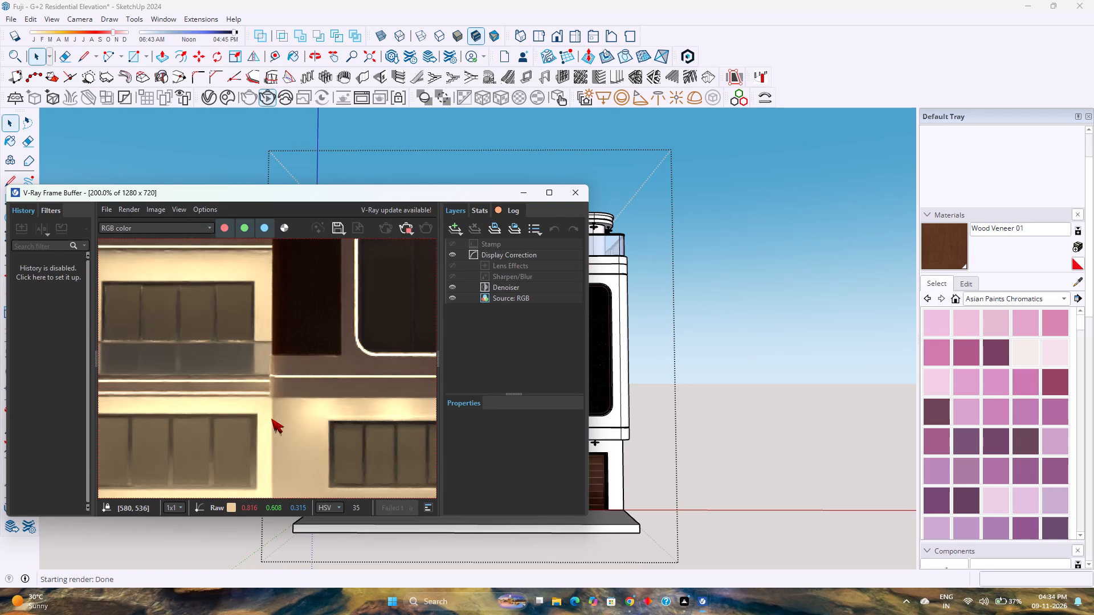
scroll(271, 419, down, 1)
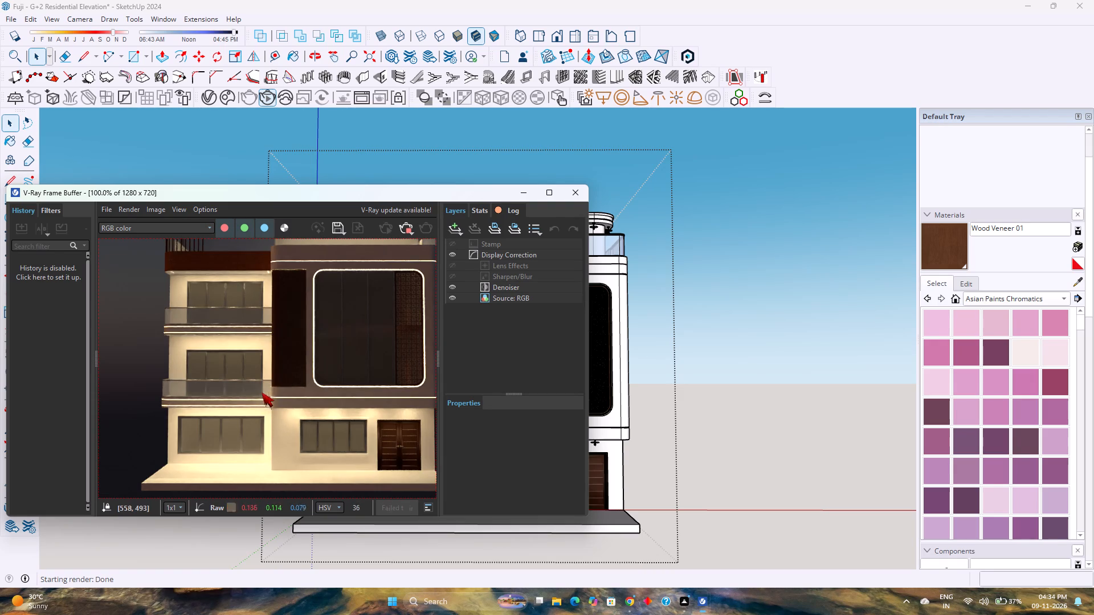
scroll(270, 388, down, 1)
scroll(316, 347, up, 3)
scroll(316, 347, down, 3)
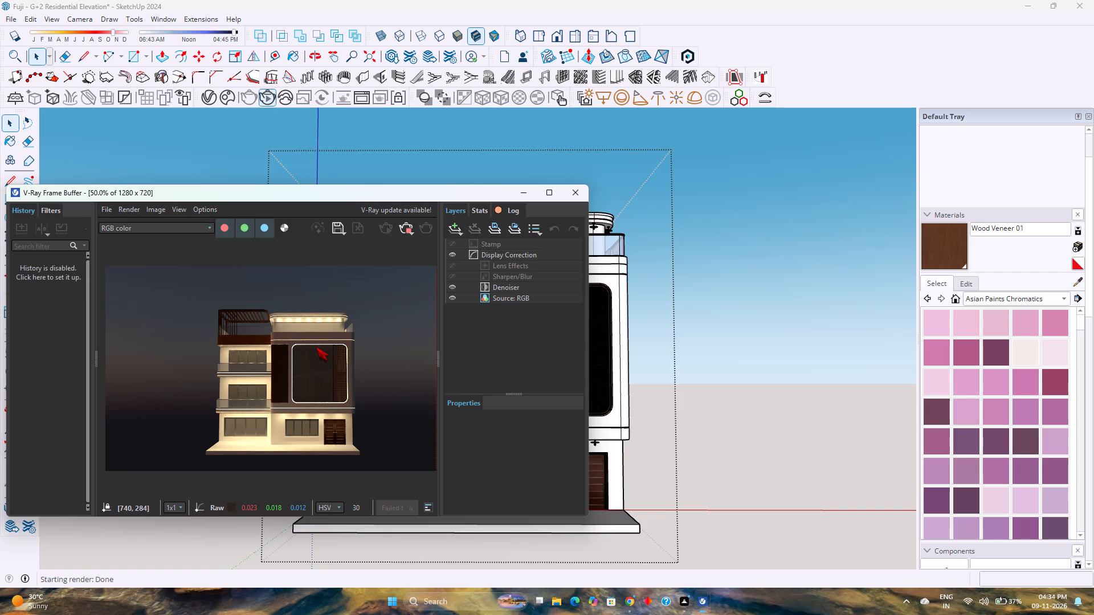
scroll(312, 318, up, 2)
scroll(312, 318, down, 1)
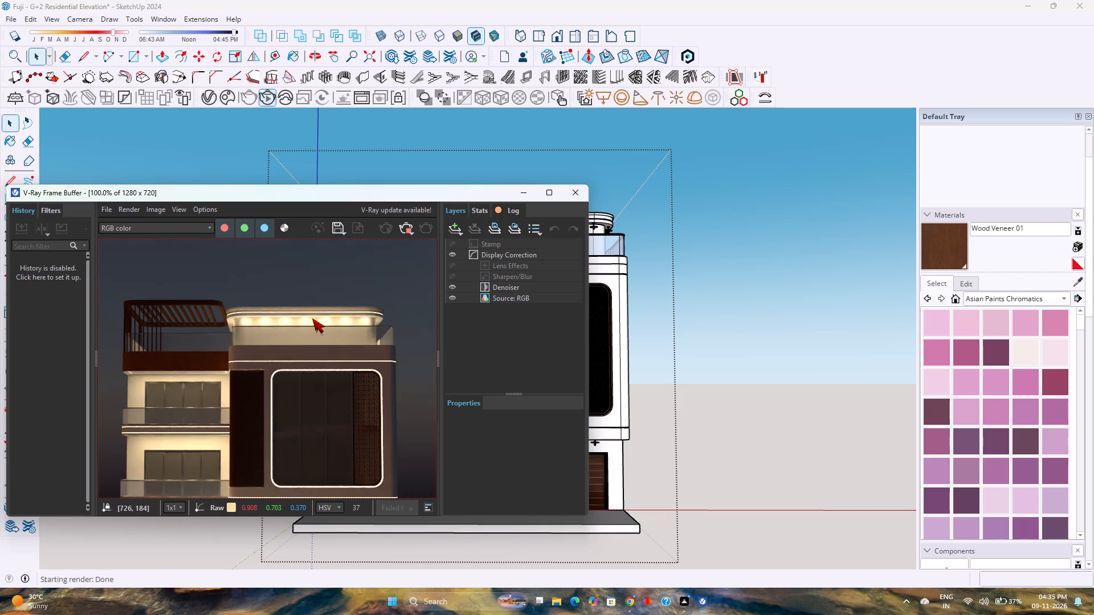
scroll(308, 335, down, 1)
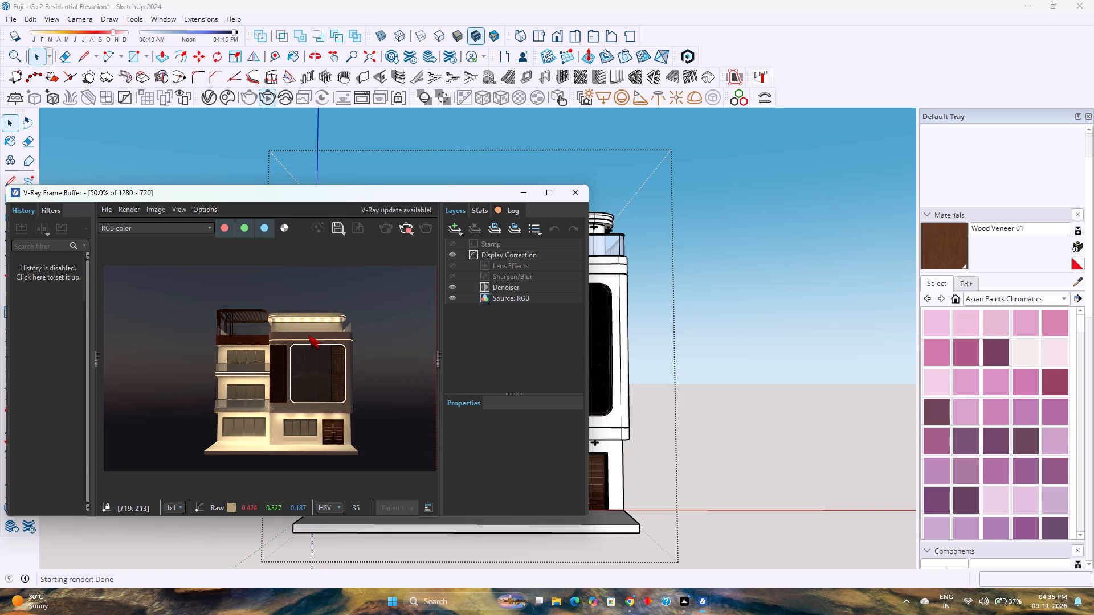
scroll(306, 373, up, 1)
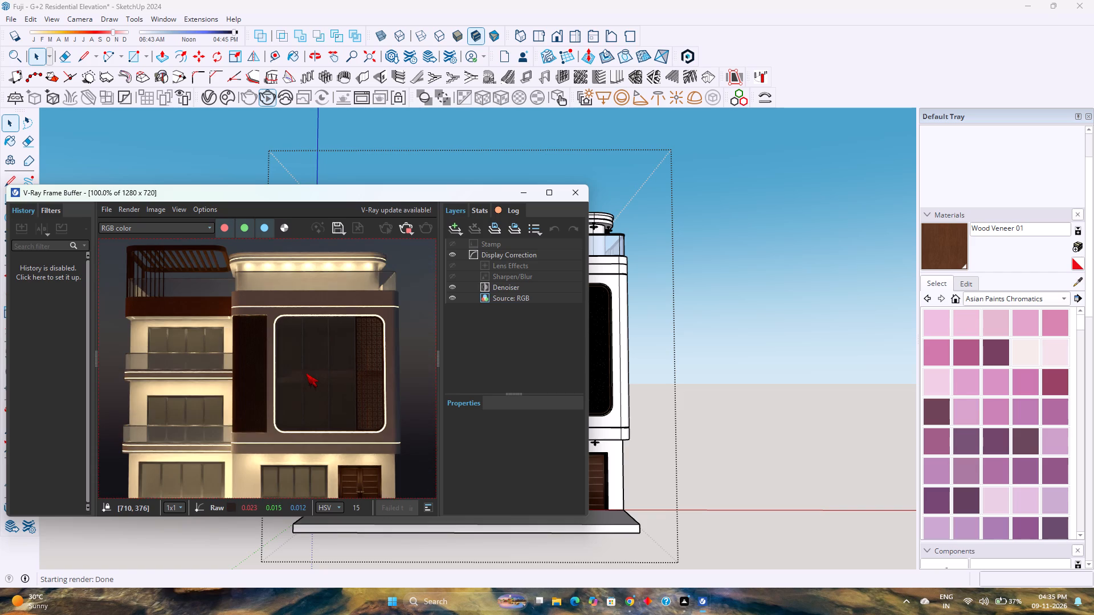
scroll(305, 373, down, 1)
scroll(291, 387, up, 1)
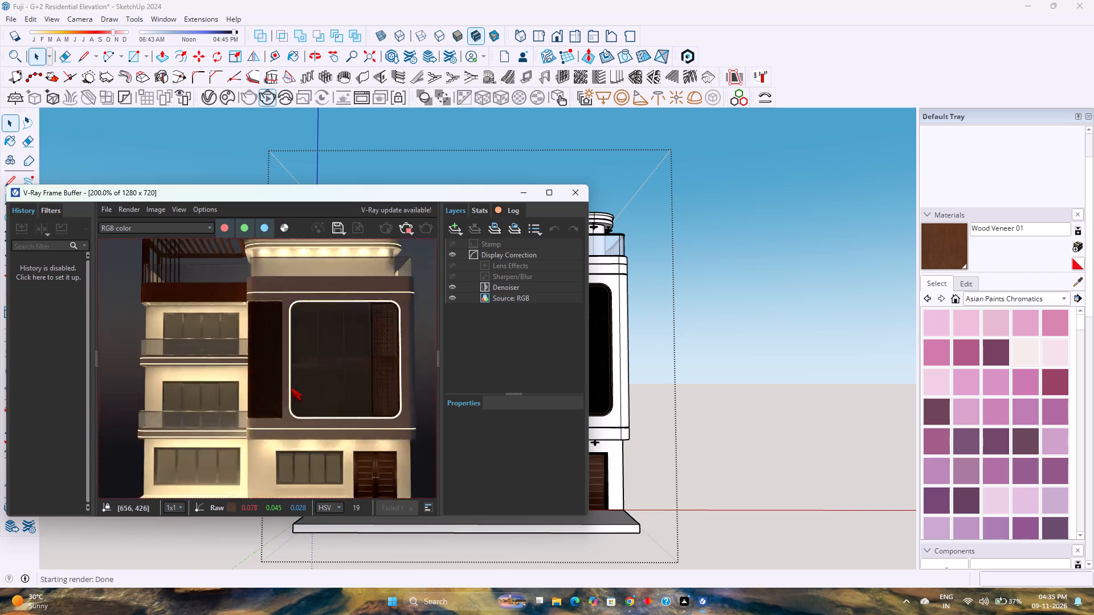
scroll(291, 387, up, 1)
scroll(291, 387, down, 2)
scroll(230, 375, up, 1)
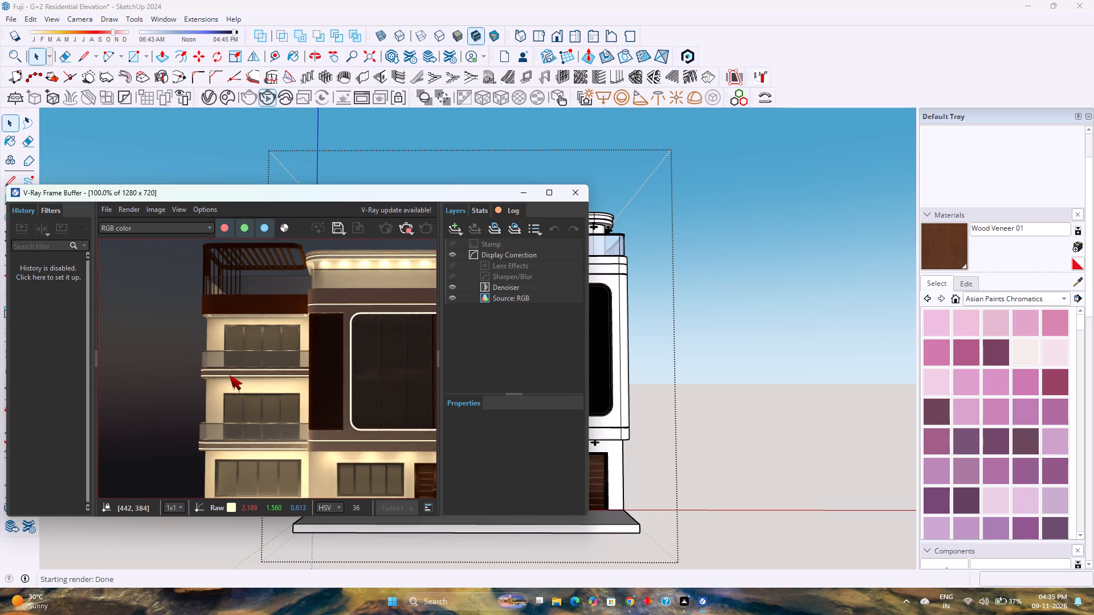
scroll(230, 375, up, 2)
scroll(230, 375, down, 3)
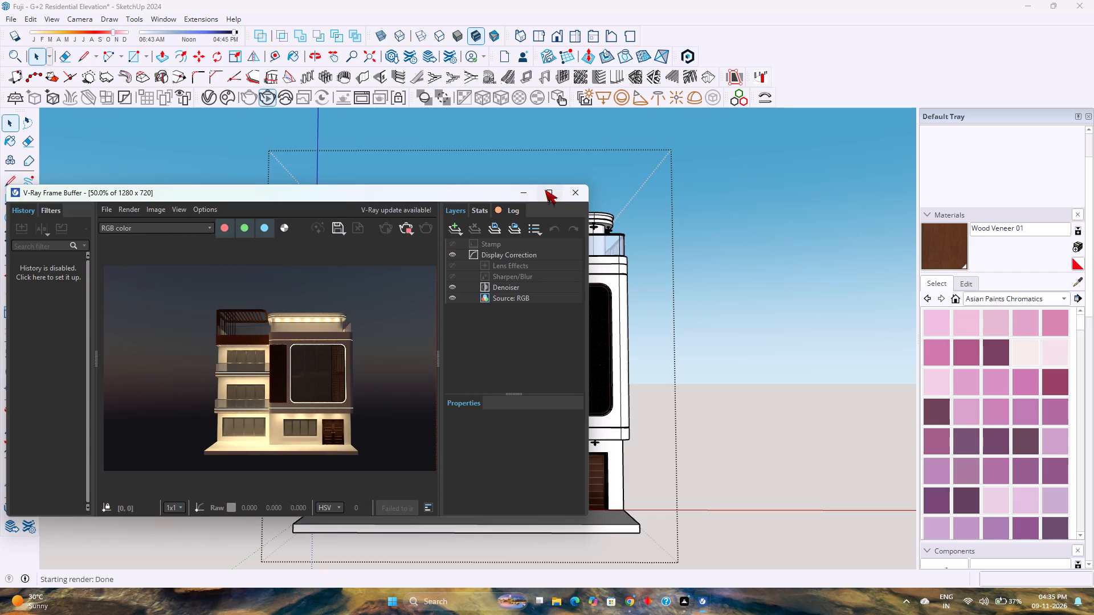
click(525, 192)
Open the base slab group for editing and push its front face outward by 3'.
scroll(426, 409, down, 4)
scroll(428, 419, up, 4)
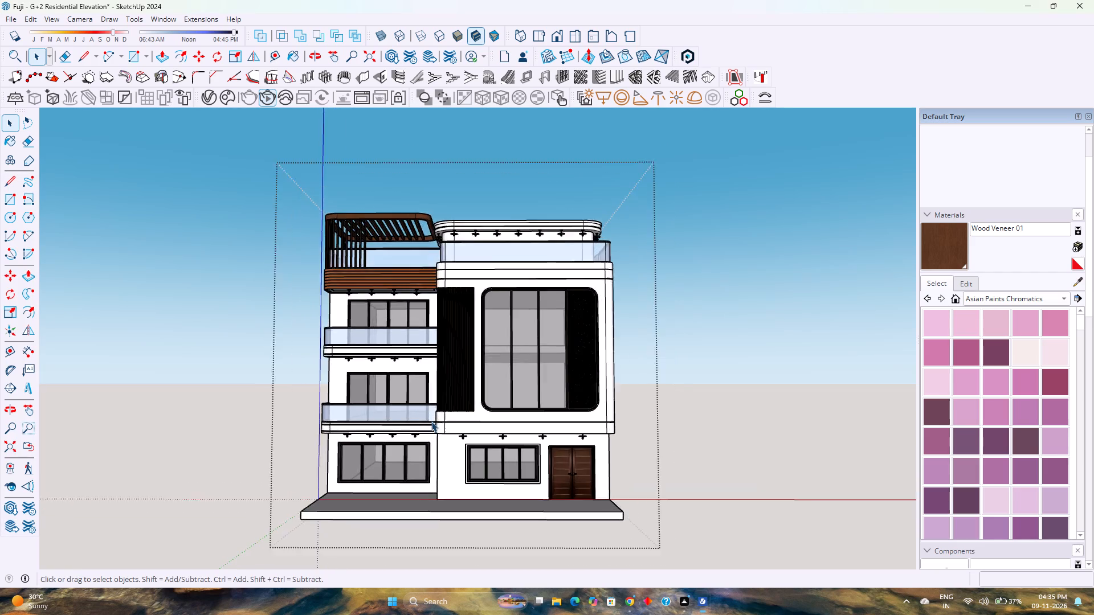
middle_drag(431, 421, 455, 405)
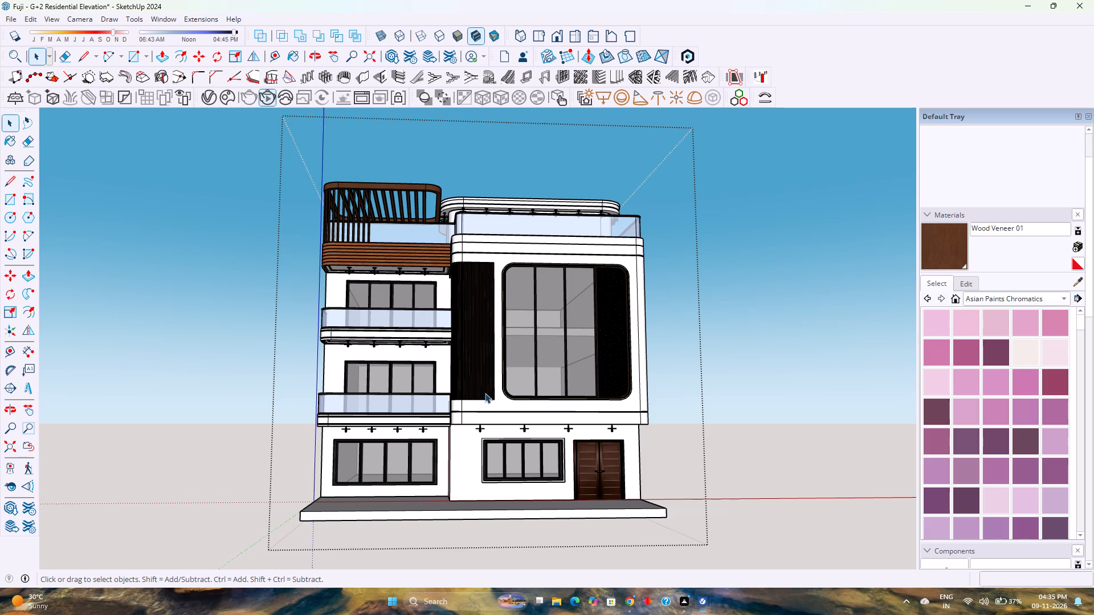
scroll(485, 393, down, 1)
middle_drag(492, 395, 660, 450)
scroll(606, 419, down, 4)
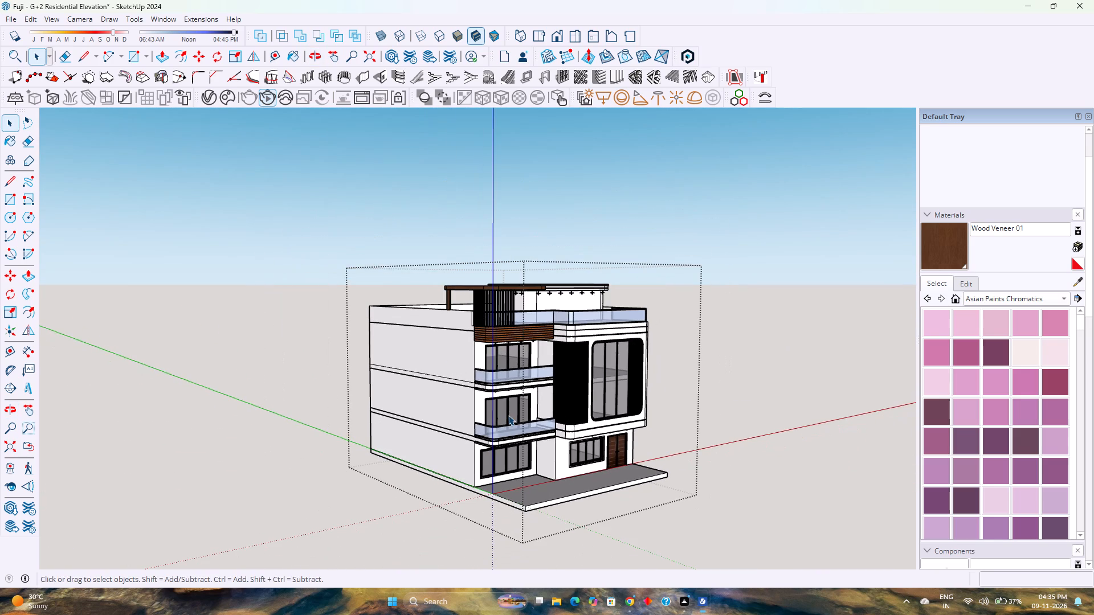
middle_drag(511, 415, 635, 467)
middle_click(644, 469)
scroll(642, 465, up, 4)
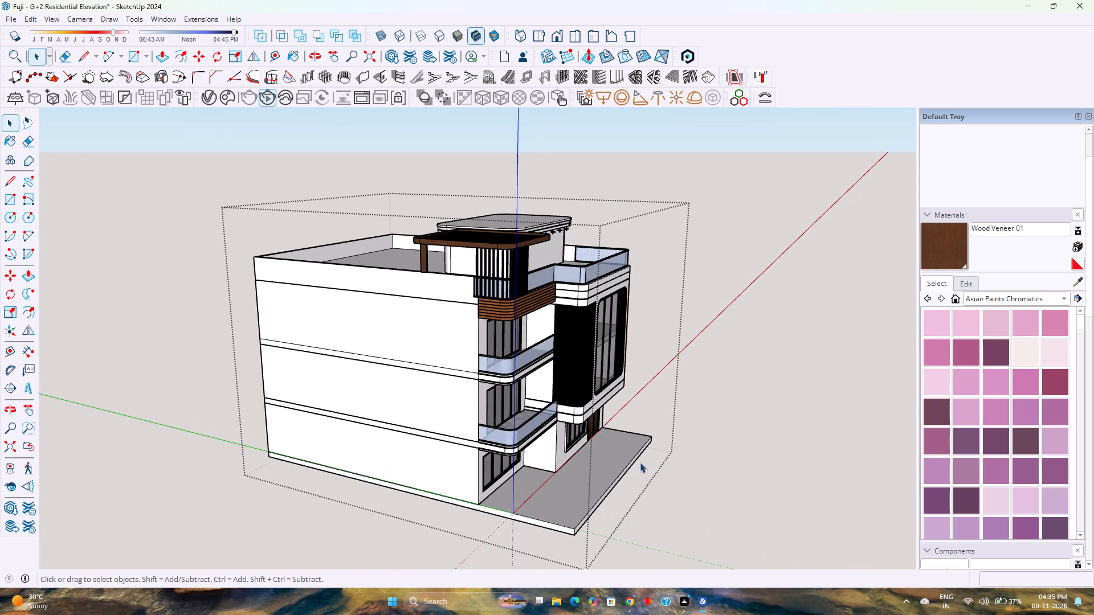
scroll(636, 460, up, 3)
middle_drag(635, 460, 467, 382)
scroll(437, 457, up, 3)
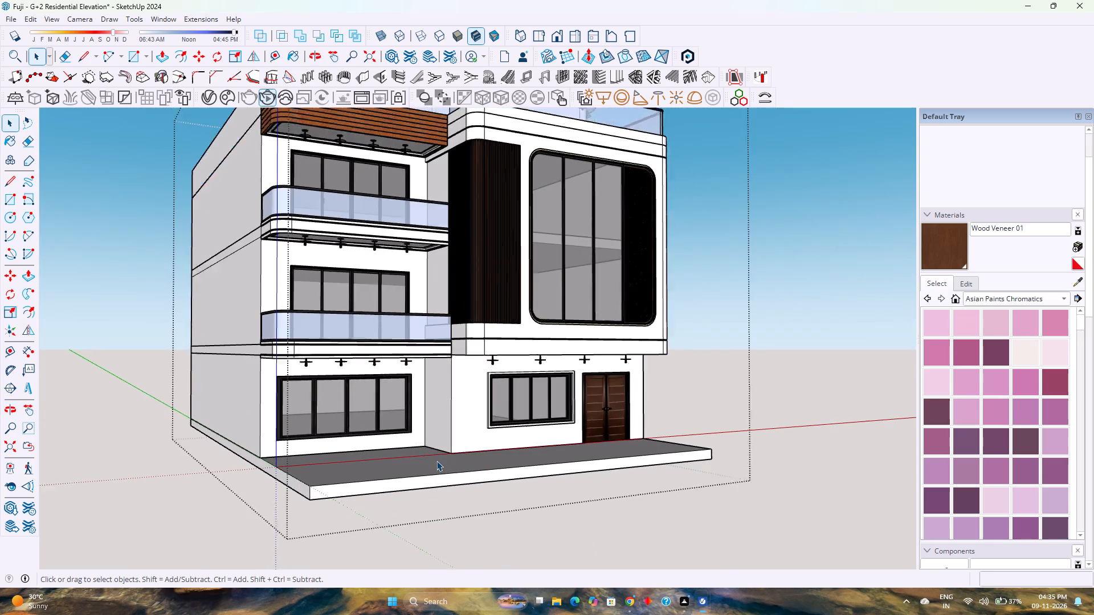
double_click(415, 486)
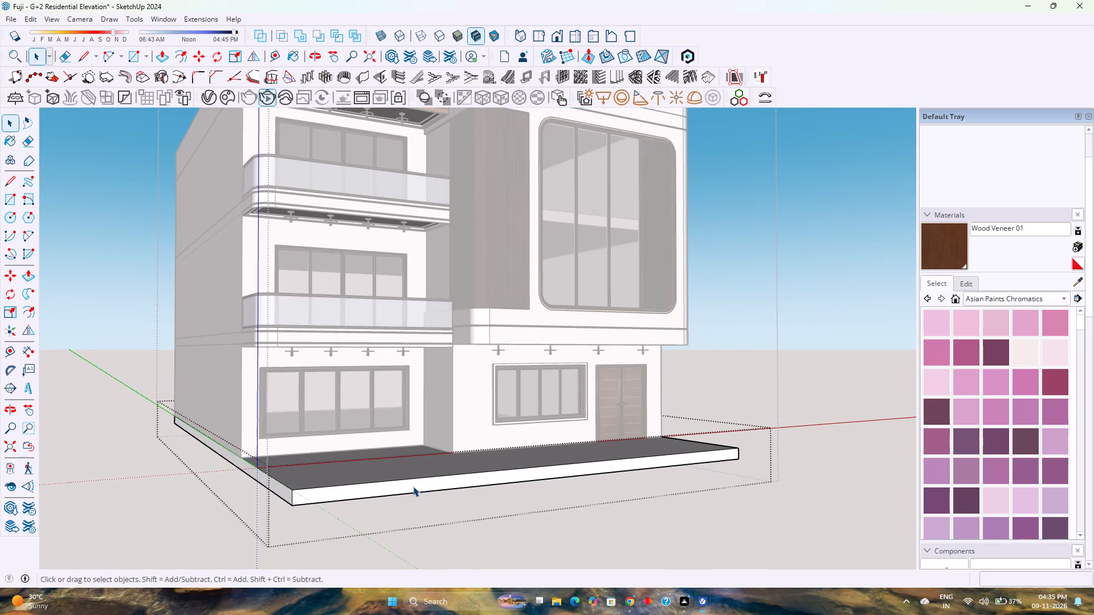
key(p)
click(413, 486)
text(3')
key(Return)
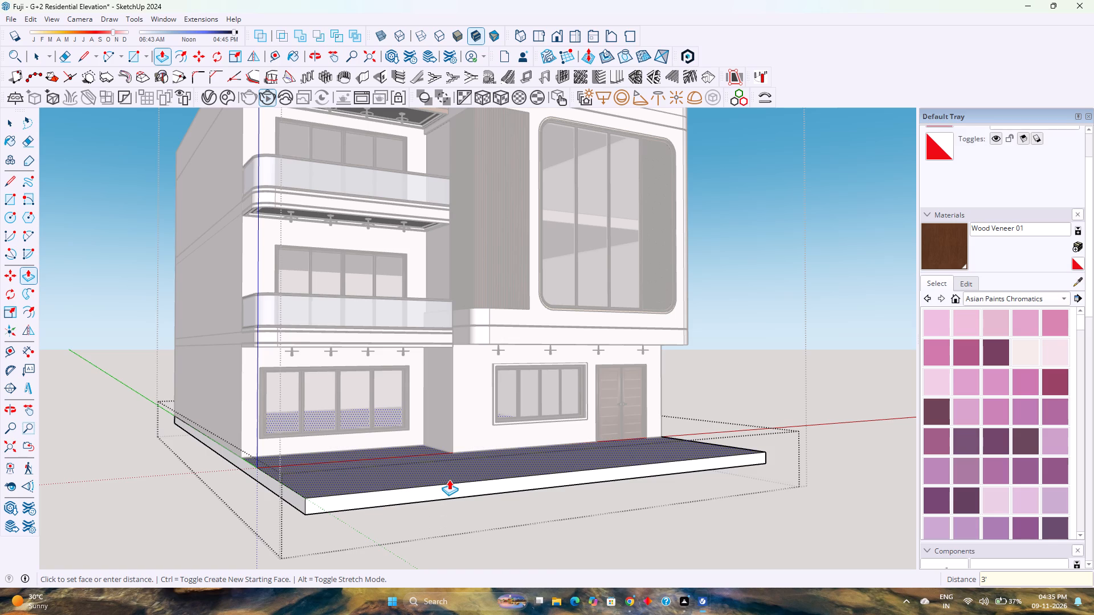
Copy the base slab's top front edge 1' inward toward the building.
scroll(444, 493, up, 2)
scroll(444, 489, down, 3)
middle_drag(444, 488, 648, 544)
scroll(658, 522, up, 4)
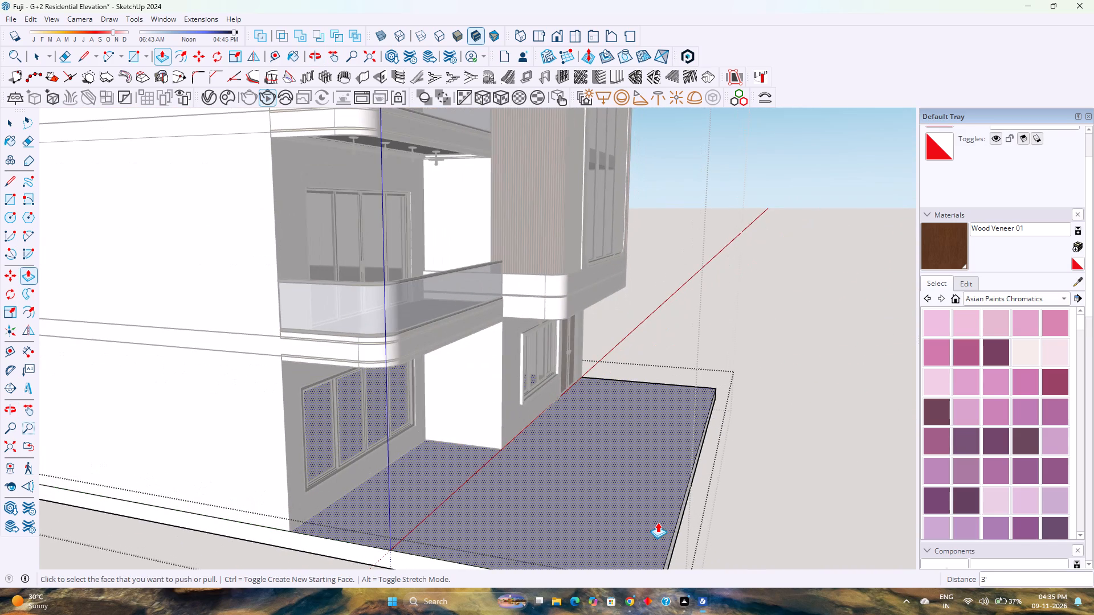
key(space)
click(680, 509)
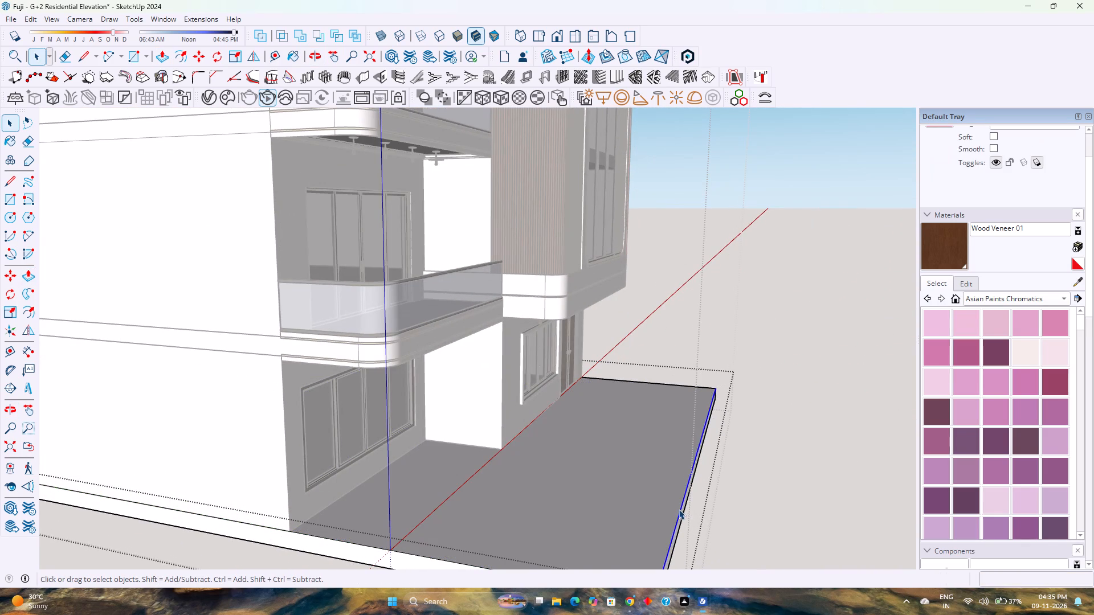
key(m)
scroll(578, 474, down, 5)
shift+middle_drag(581, 480, 532, 415)
scroll(569, 470, up, 4)
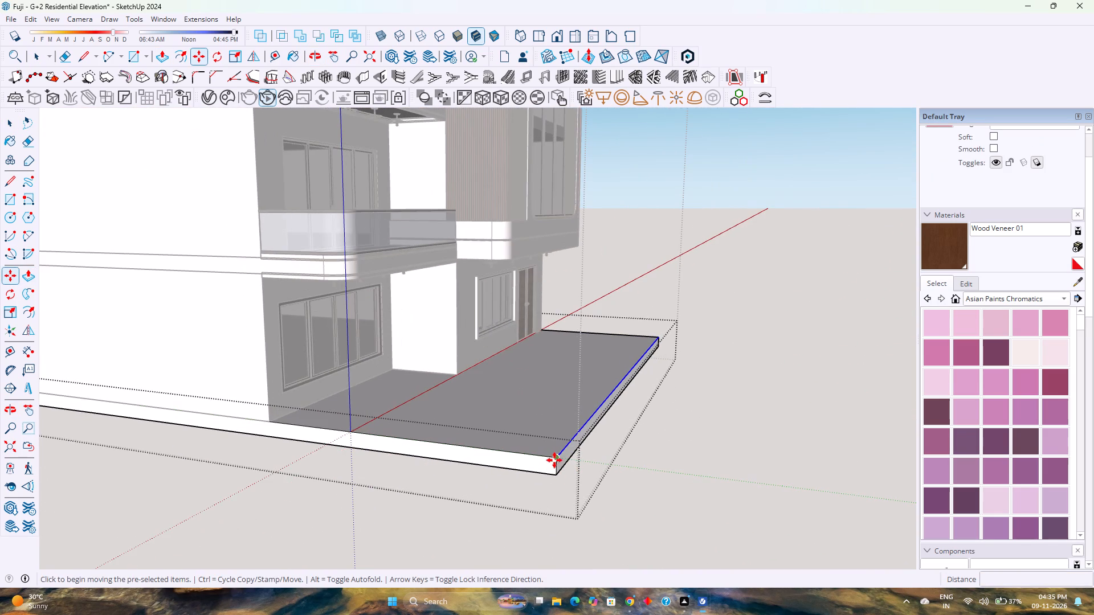
click(556, 460)
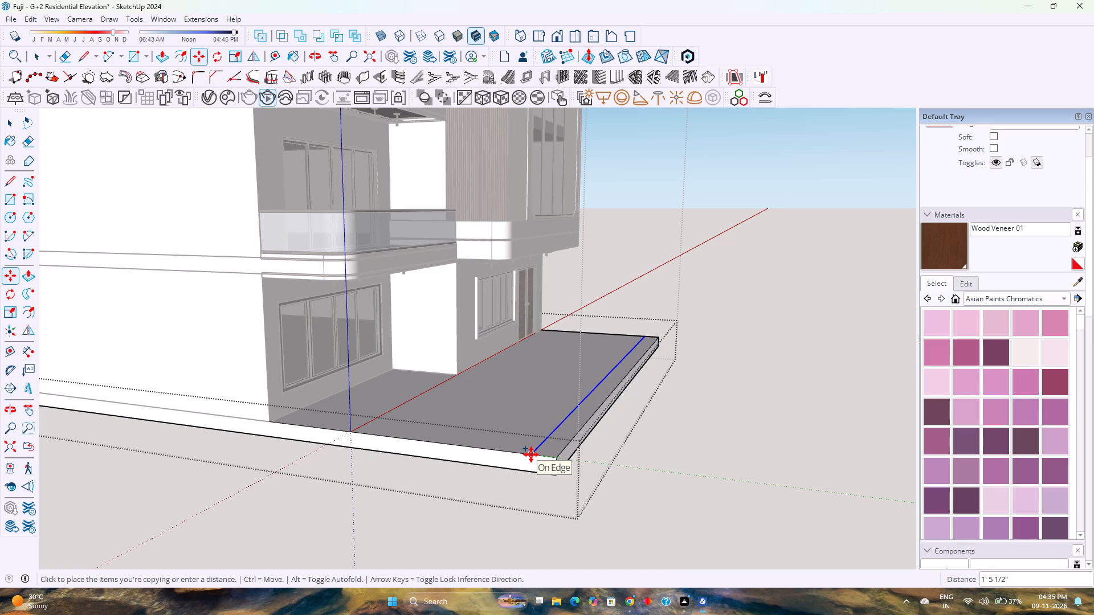
text(1')
key(Return)
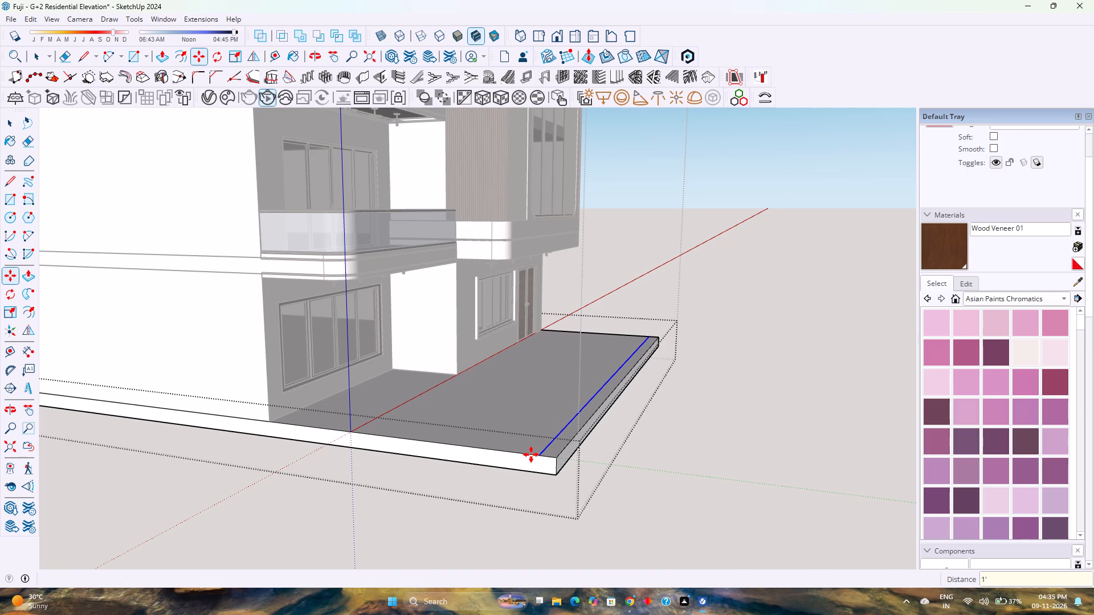
Pull the narrow strip along the slab's front edge up 10' to form a front boundary wall.
scroll(531, 454, up, 8)
middle_drag(551, 449, 557, 461)
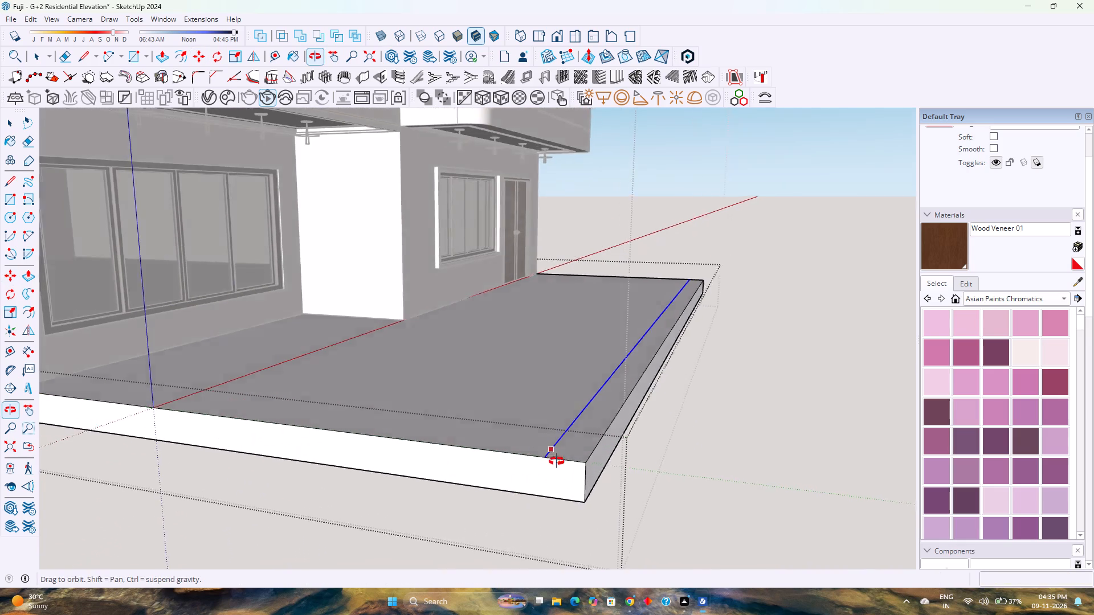
middle_drag(557, 461, 558, 514)
middle_click(558, 514)
key(p)
click(587, 428)
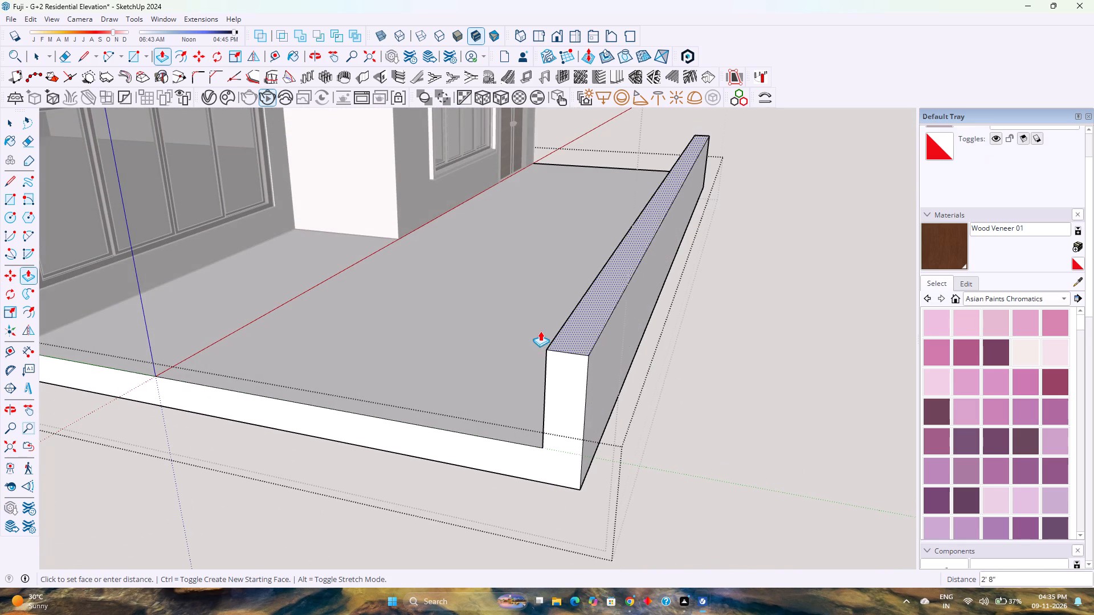
scroll(540, 331, down, 10)
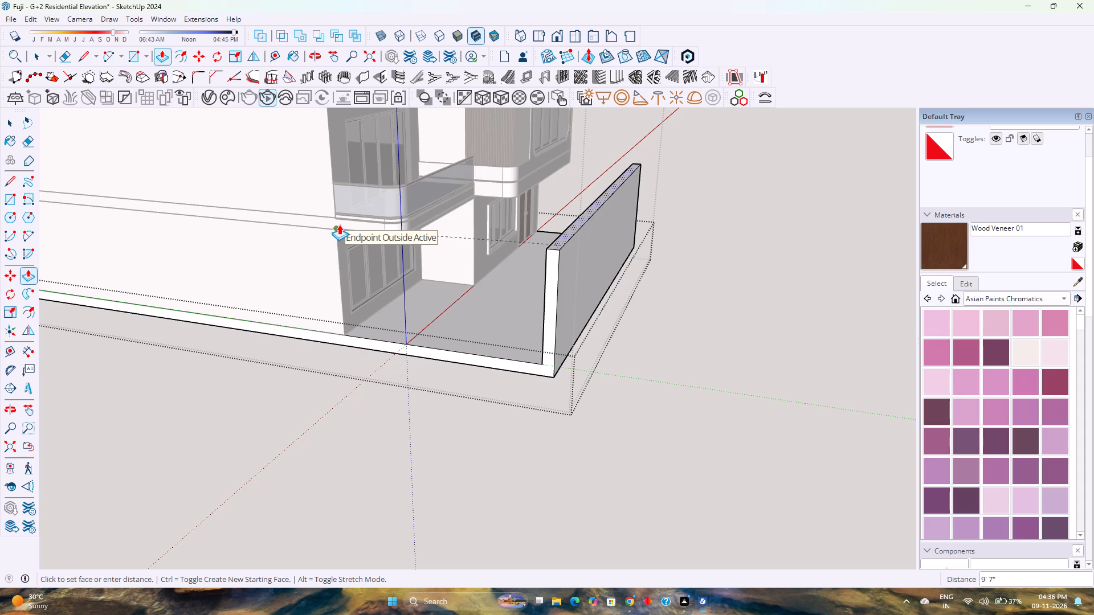
text(10')
key(Return)
scroll(383, 219, down, 3)
middle_drag(368, 249, 362, 198)
scroll(369, 192, down, 1)
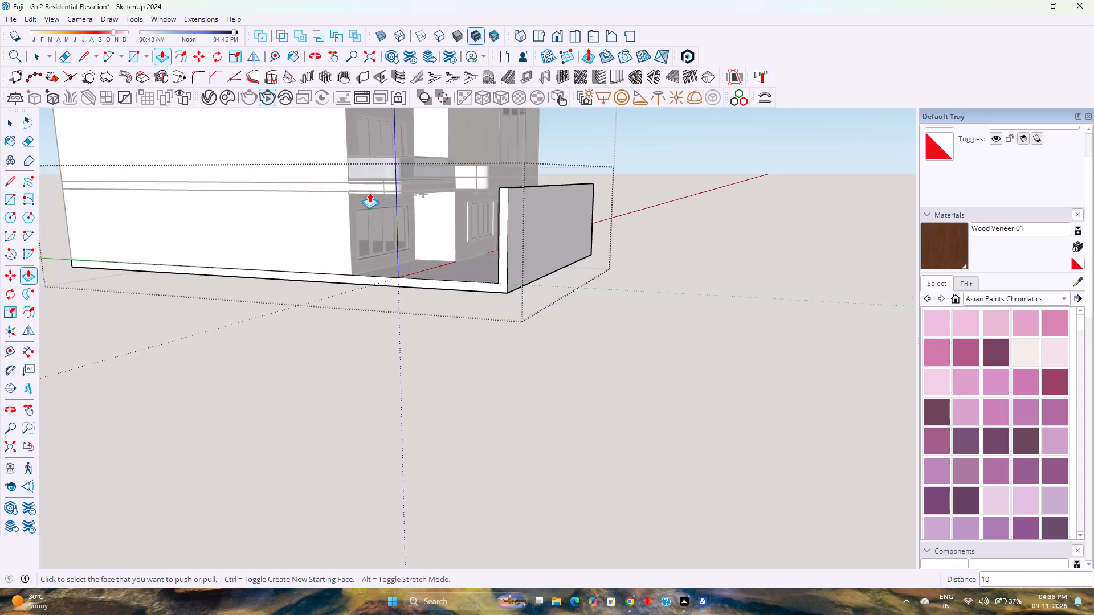
Examine the new front boundary wall against the building from the front and at an angle.
scroll(369, 192, down, 2)
shift+middle_drag(369, 192, 397, 306)
middle_drag(418, 316, 152, 294)
middle_click(152, 294)
middle_drag(369, 288, 265, 283)
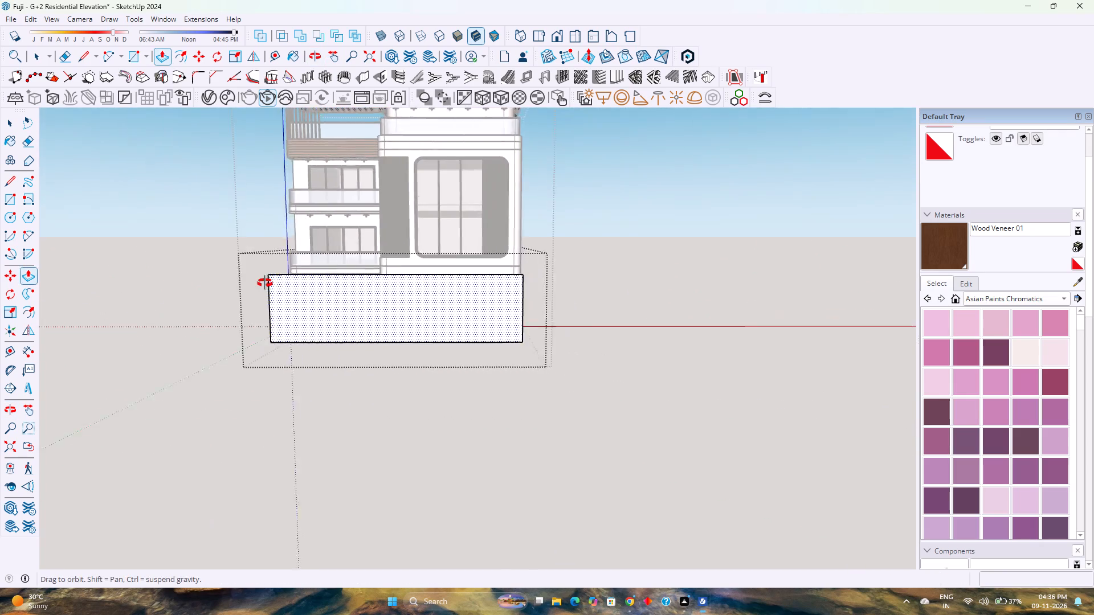
middle_drag(265, 283, 296, 277)
middle_click(296, 277)
click(553, 31)
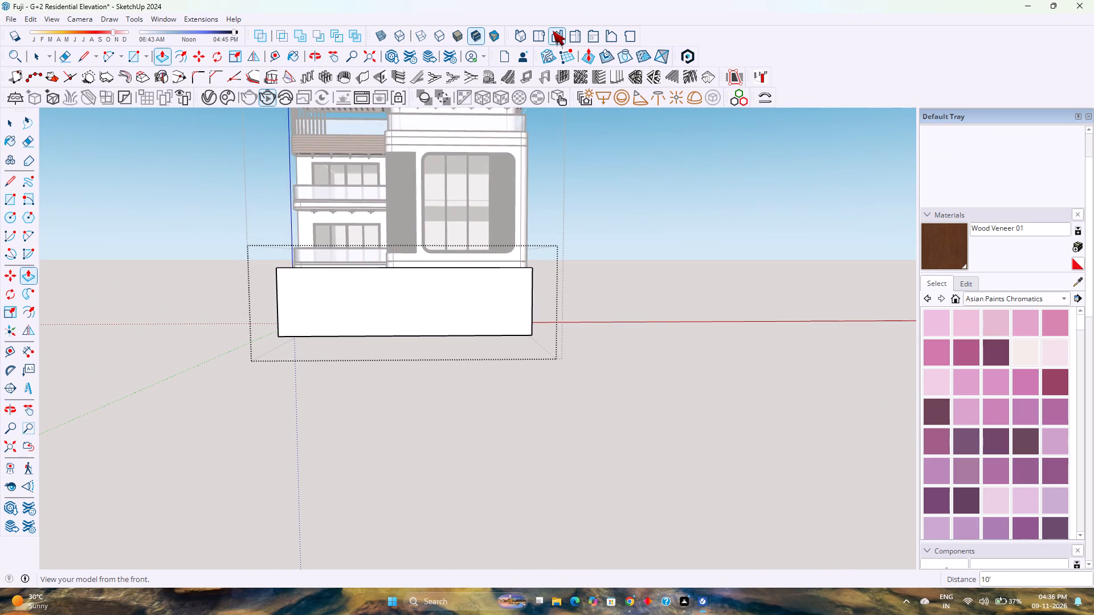
scroll(468, 433, up, 5)
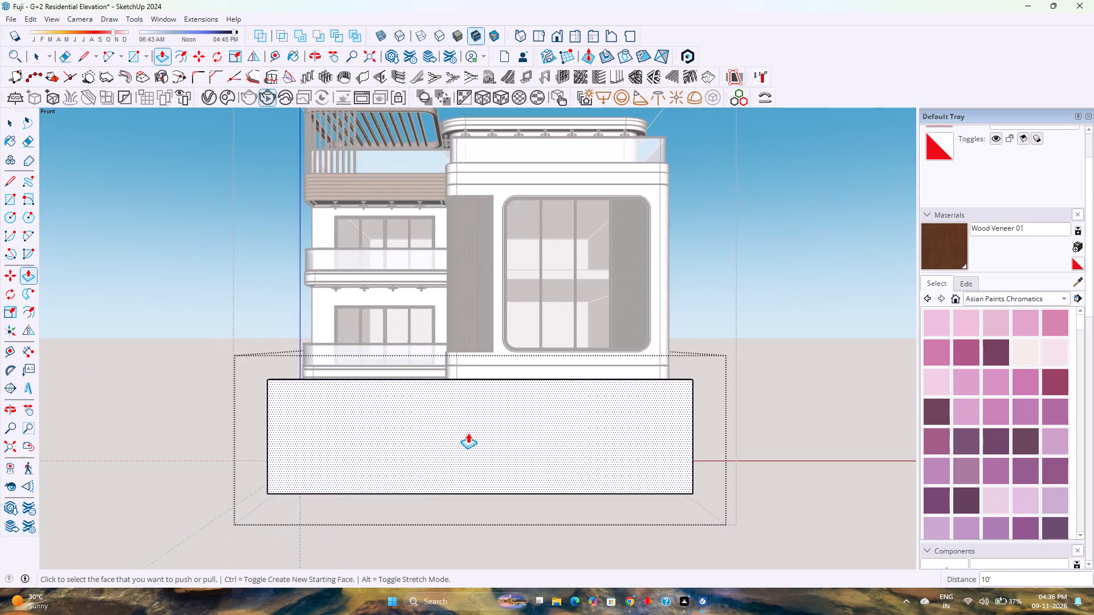
scroll(468, 433, up, 2)
scroll(473, 420, down, 1)
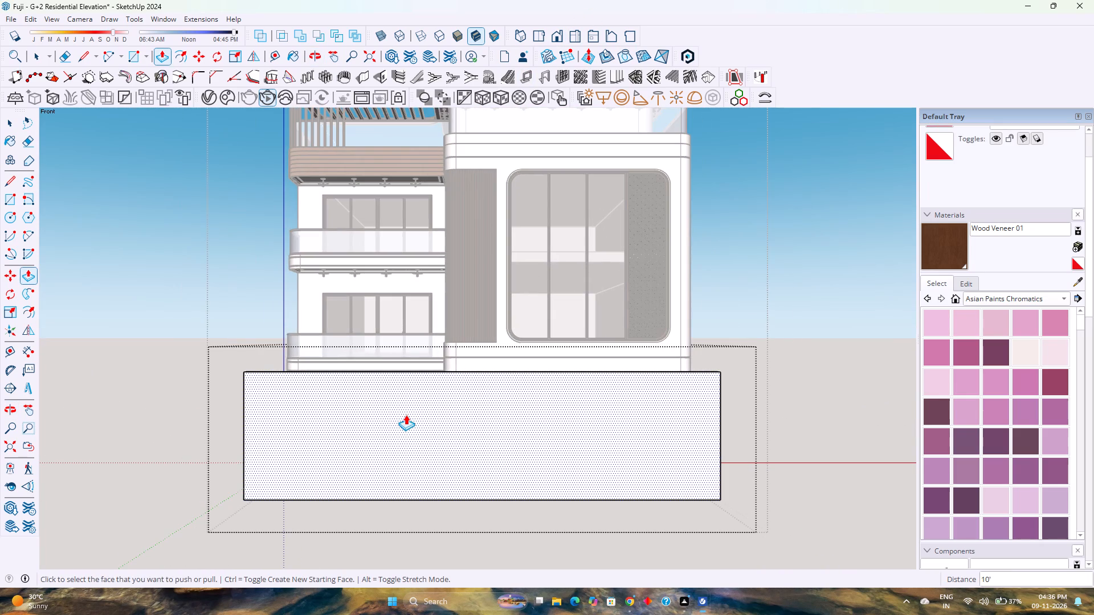
middle_drag(406, 415, 582, 412)
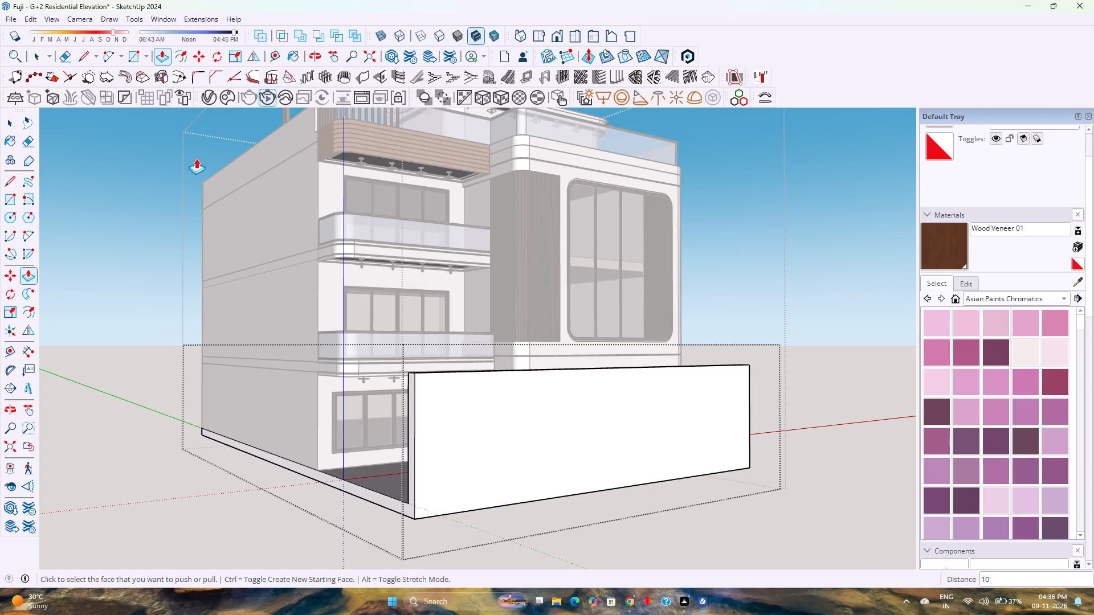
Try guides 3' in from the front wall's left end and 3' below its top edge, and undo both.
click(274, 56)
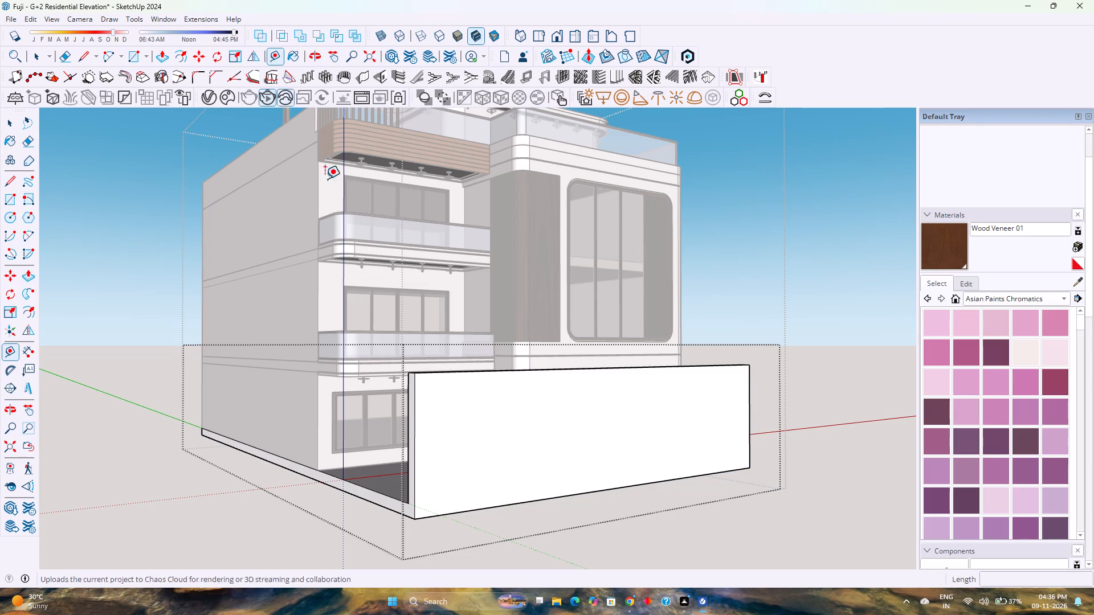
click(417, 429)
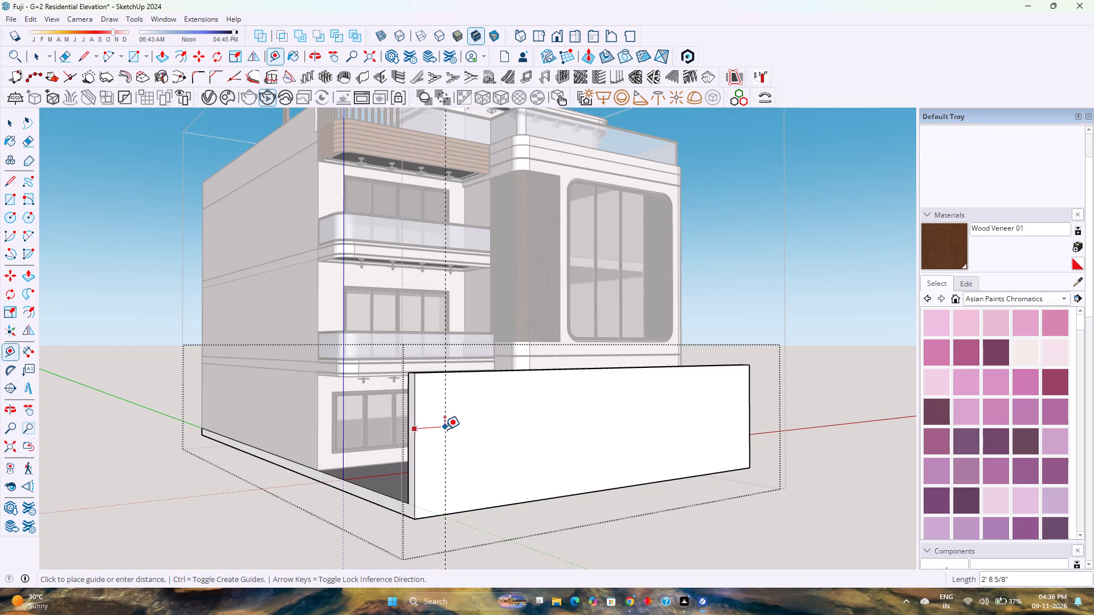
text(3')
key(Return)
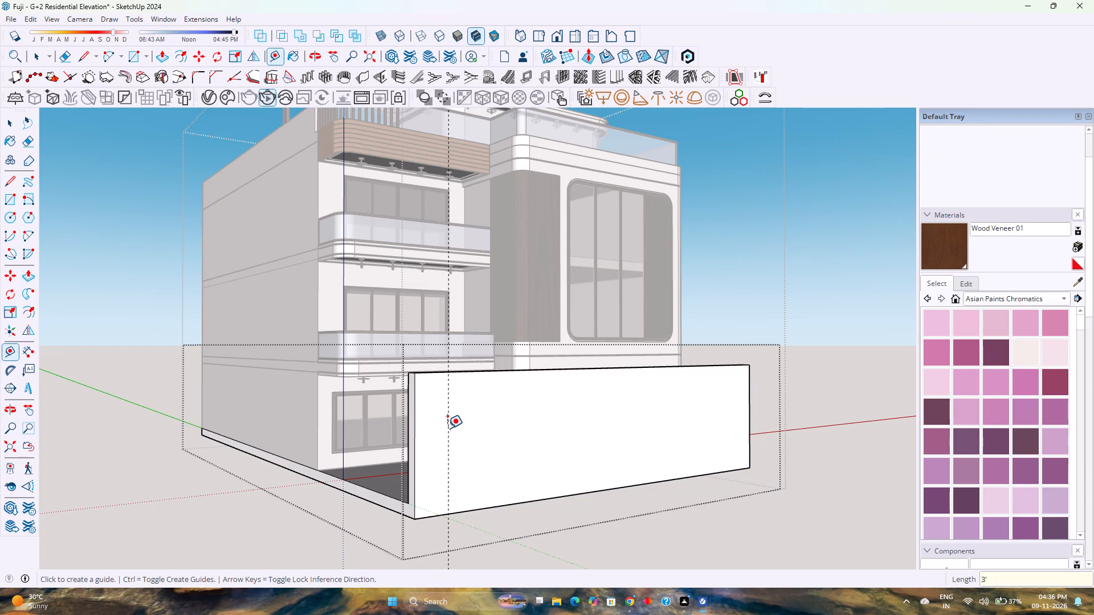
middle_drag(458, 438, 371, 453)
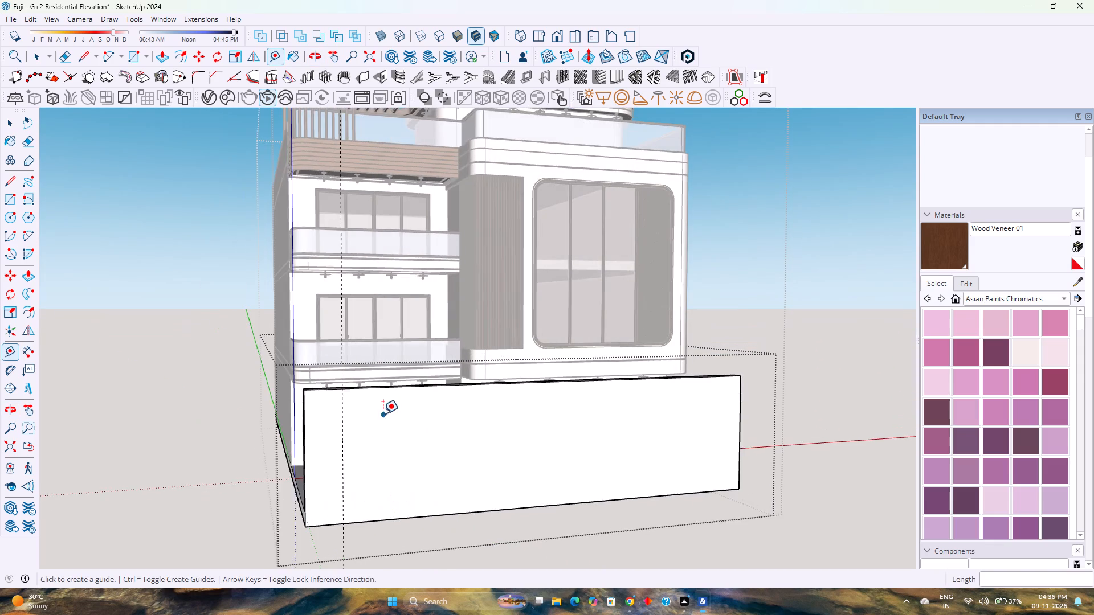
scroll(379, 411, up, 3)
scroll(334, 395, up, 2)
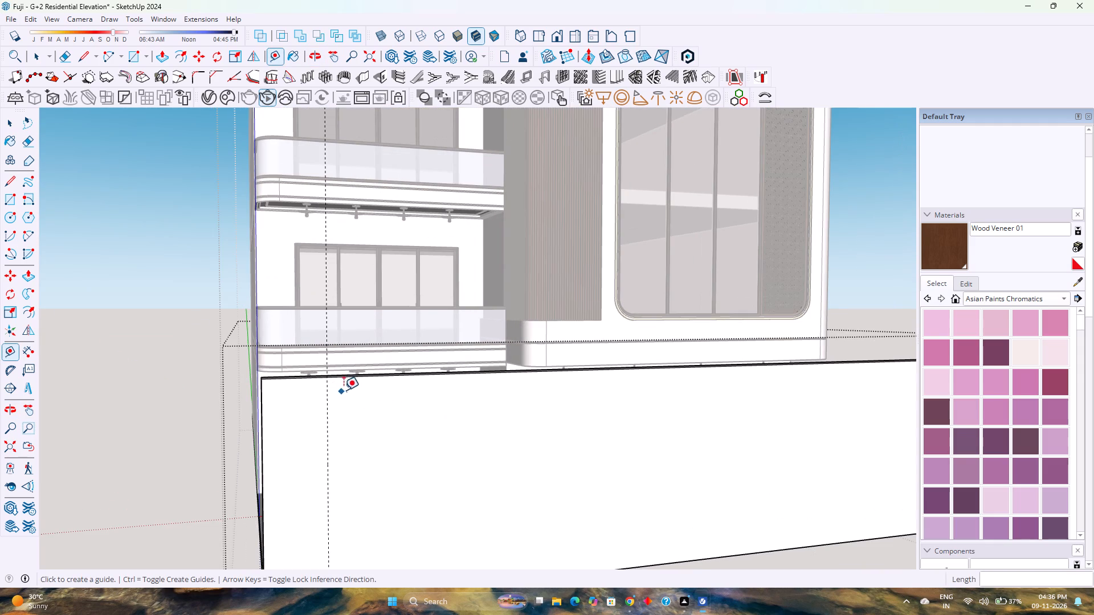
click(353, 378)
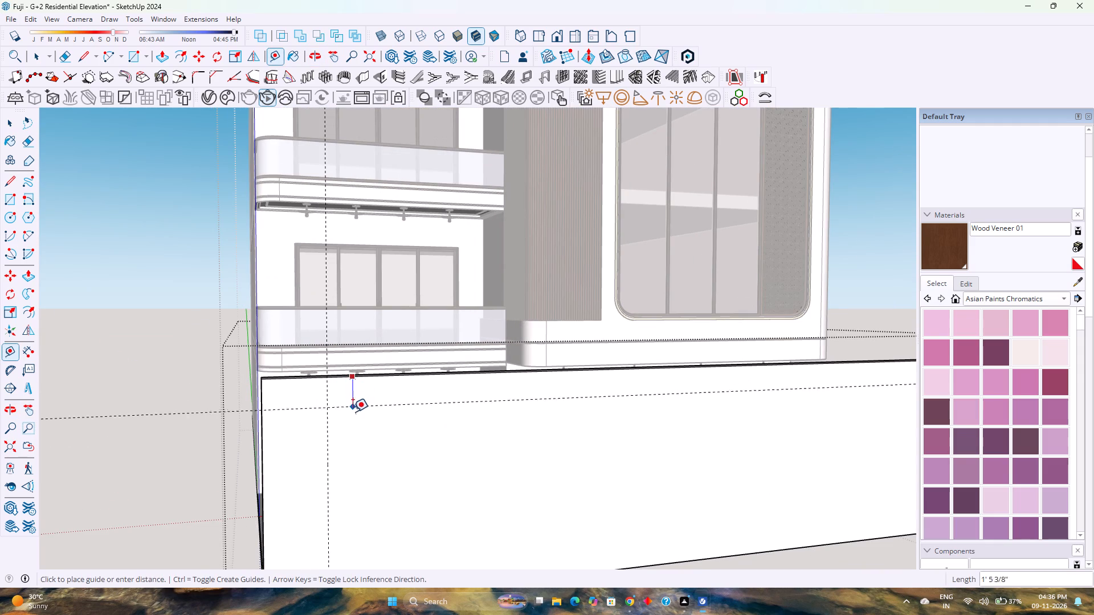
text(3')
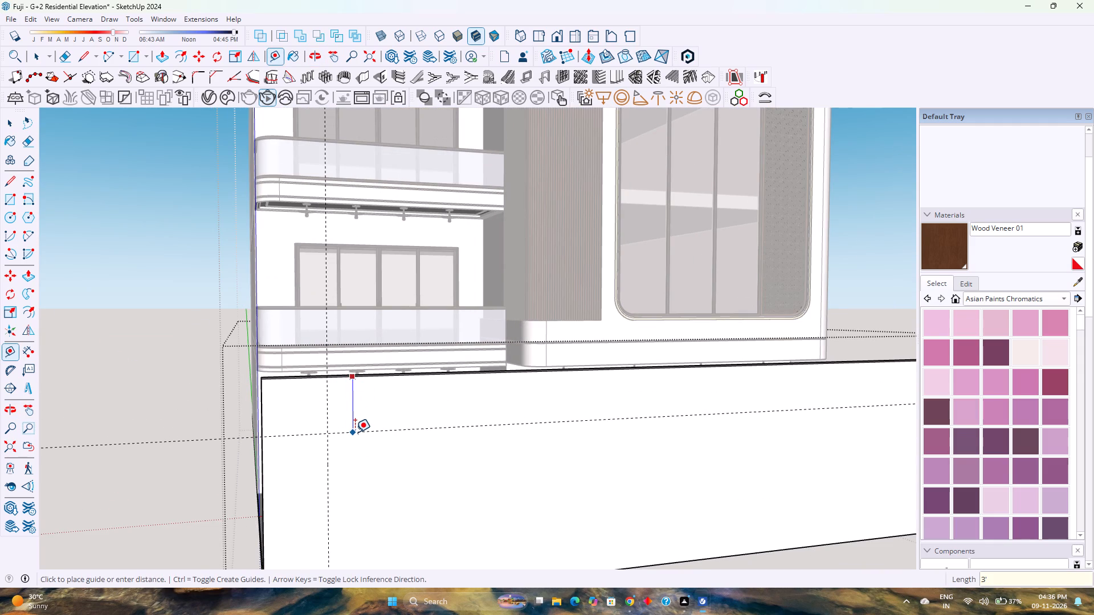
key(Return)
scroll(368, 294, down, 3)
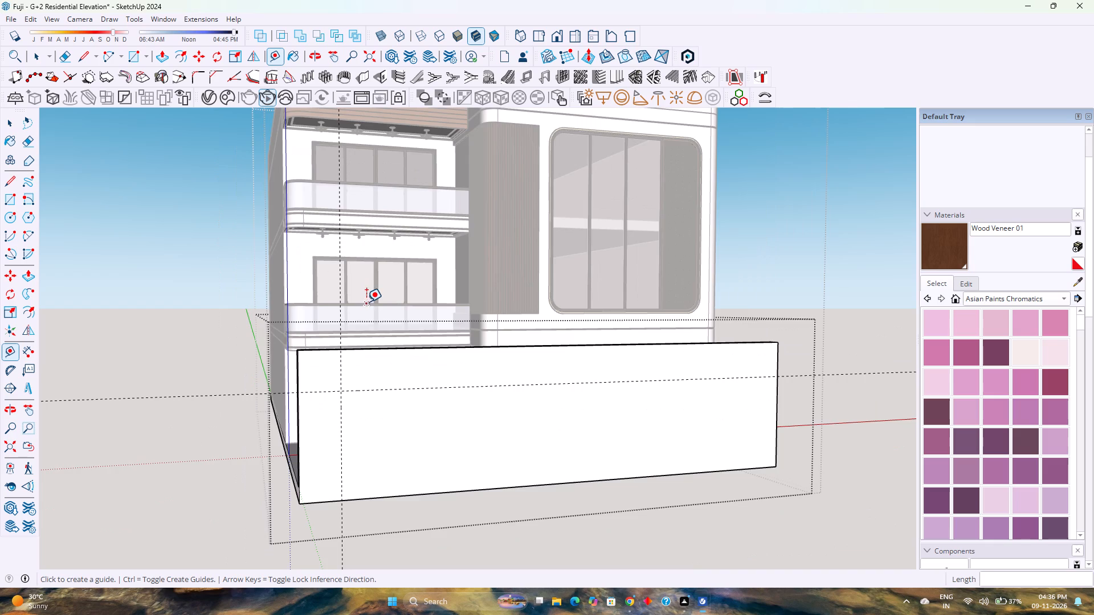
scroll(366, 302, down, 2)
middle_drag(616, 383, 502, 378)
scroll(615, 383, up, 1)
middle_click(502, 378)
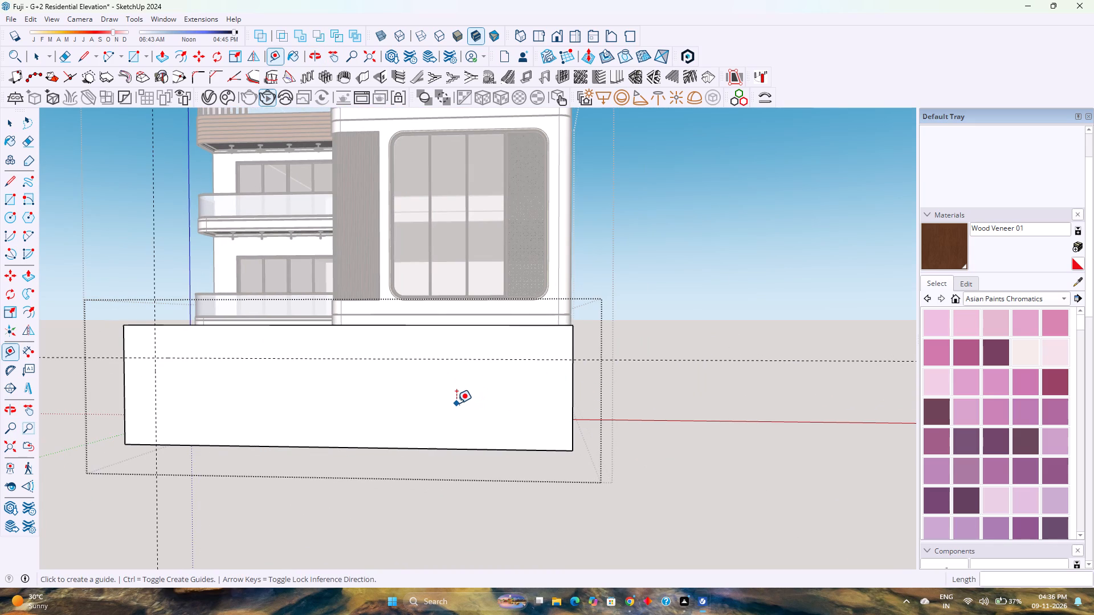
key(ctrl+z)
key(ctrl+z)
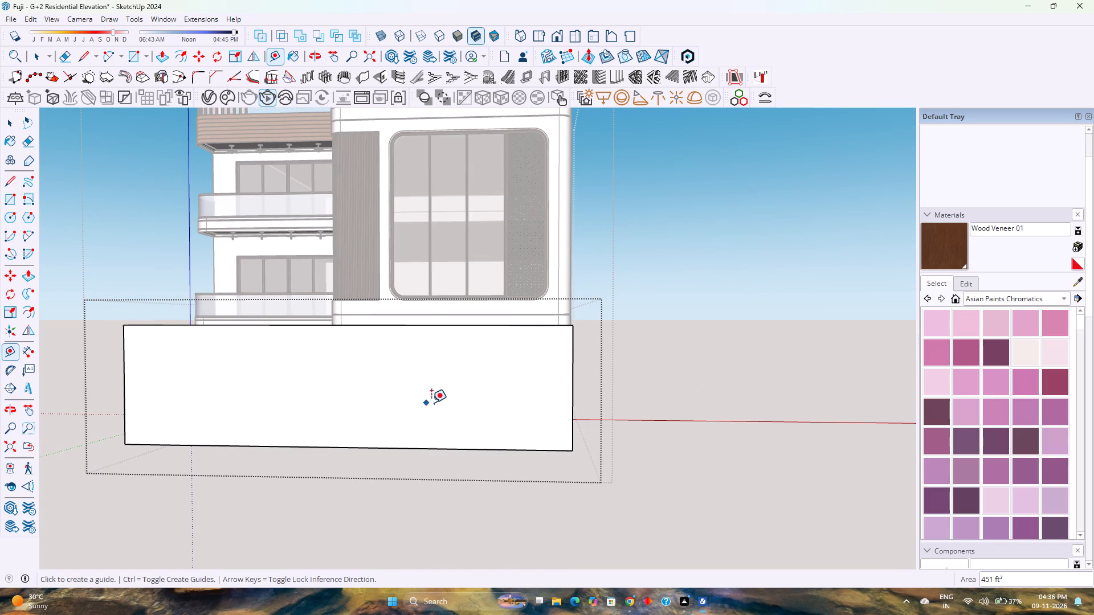
Push the right side face of the base slab and front wall outward by 4'.
middle_drag(506, 401, 336, 450)
middle_click(336, 450)
key(p)
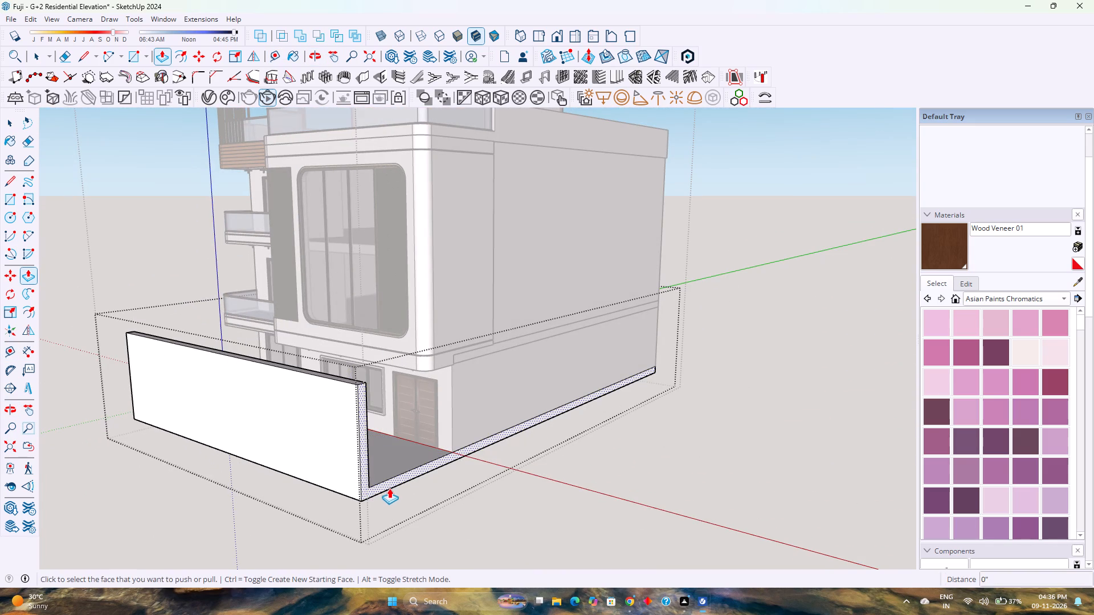
click(389, 487)
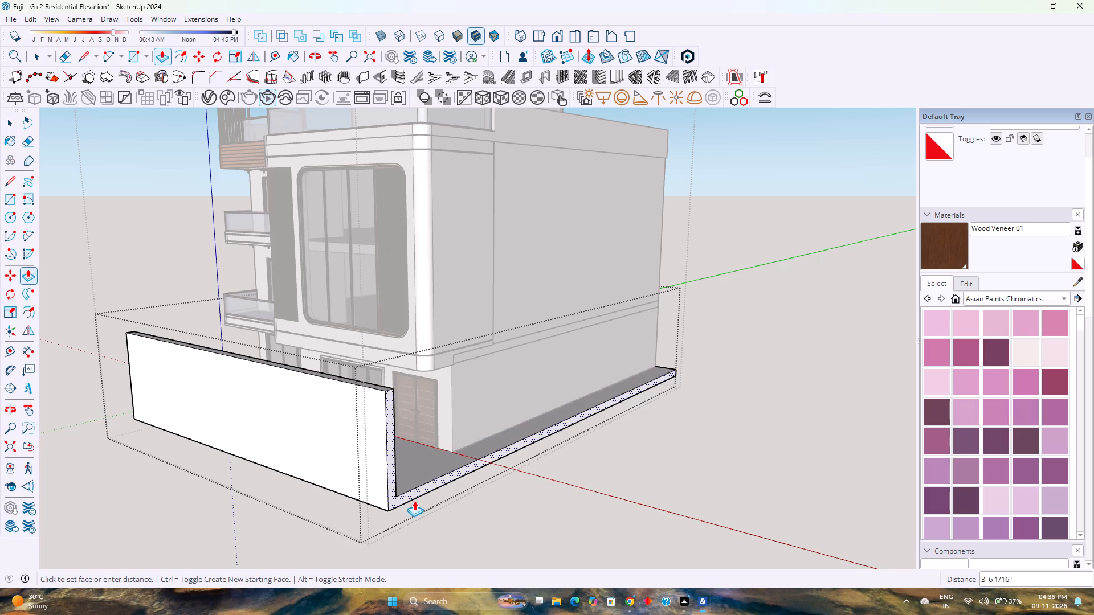
text(4')
key(Return)
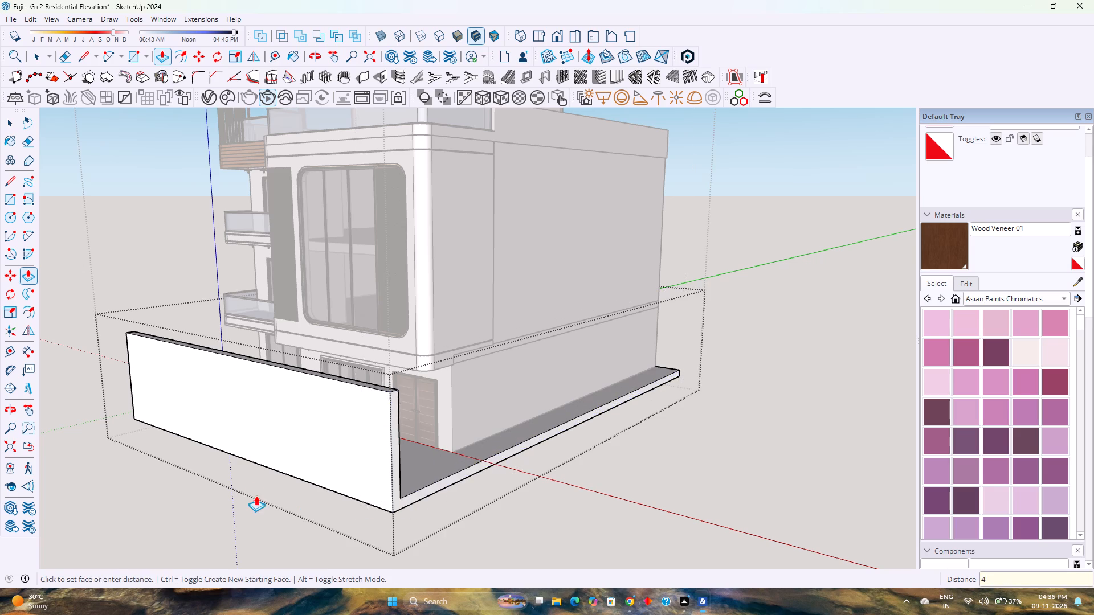
Place guides on the front wall 3' in from both of its ends and 3' below its top edge.
middle_drag(256, 495, 481, 425)
scroll(481, 425, down, 1)
middle_drag(472, 429, 448, 448)
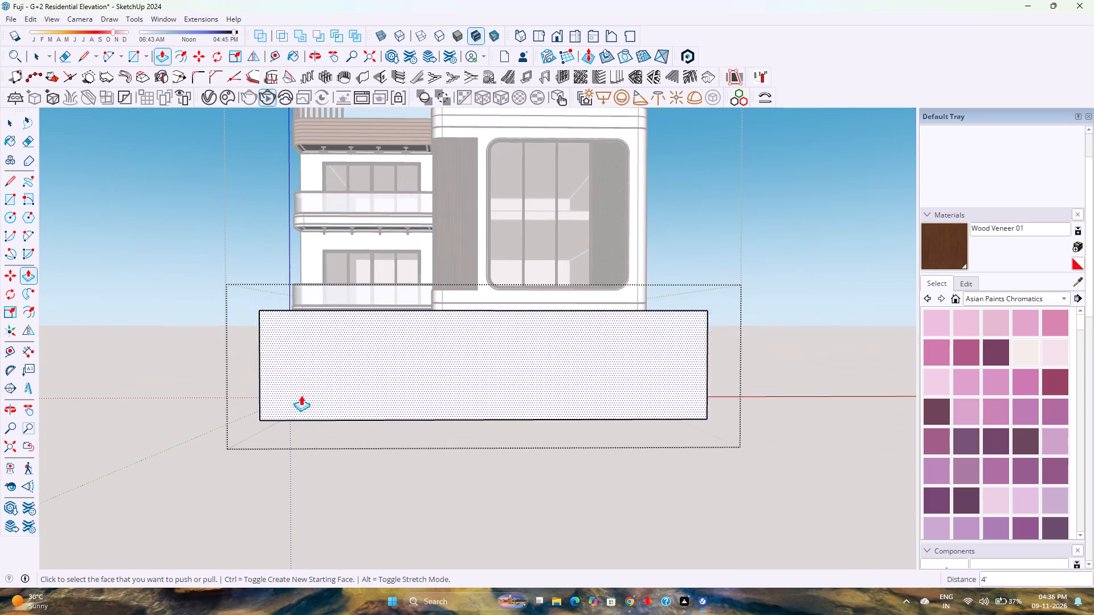
click(276, 58)
click(261, 356)
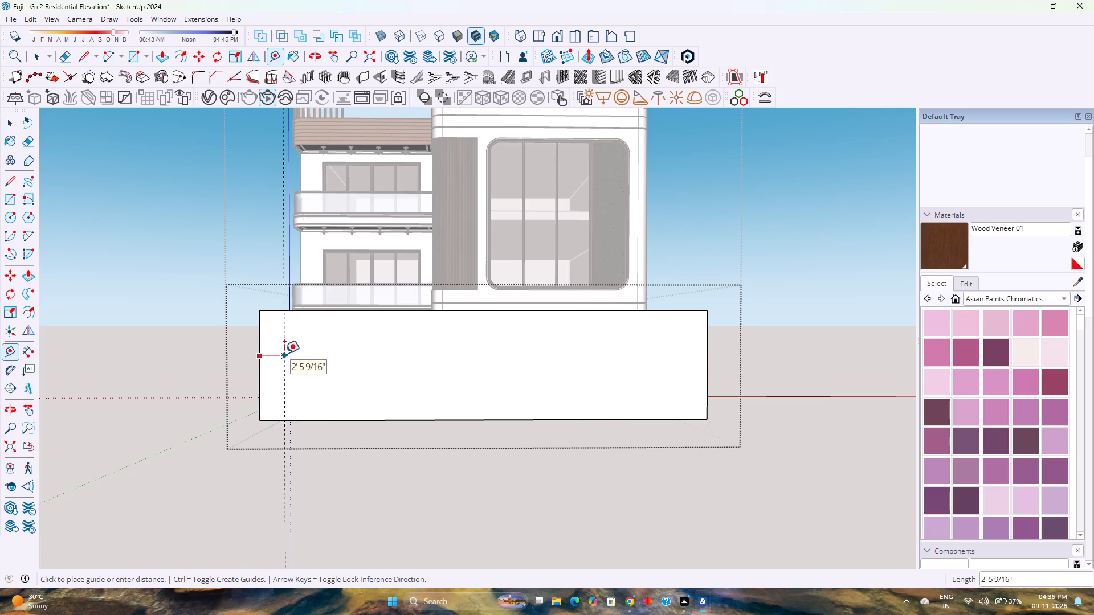
key(2)
key(apostrophe)
key(Return)
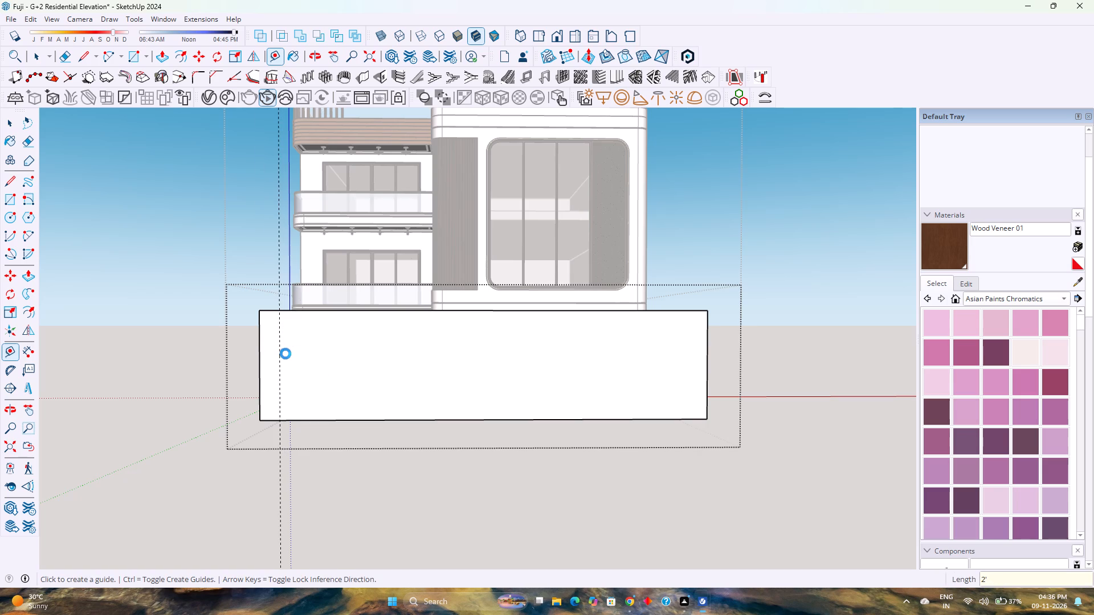
key(3)
key(apostrophe)
key(Return)
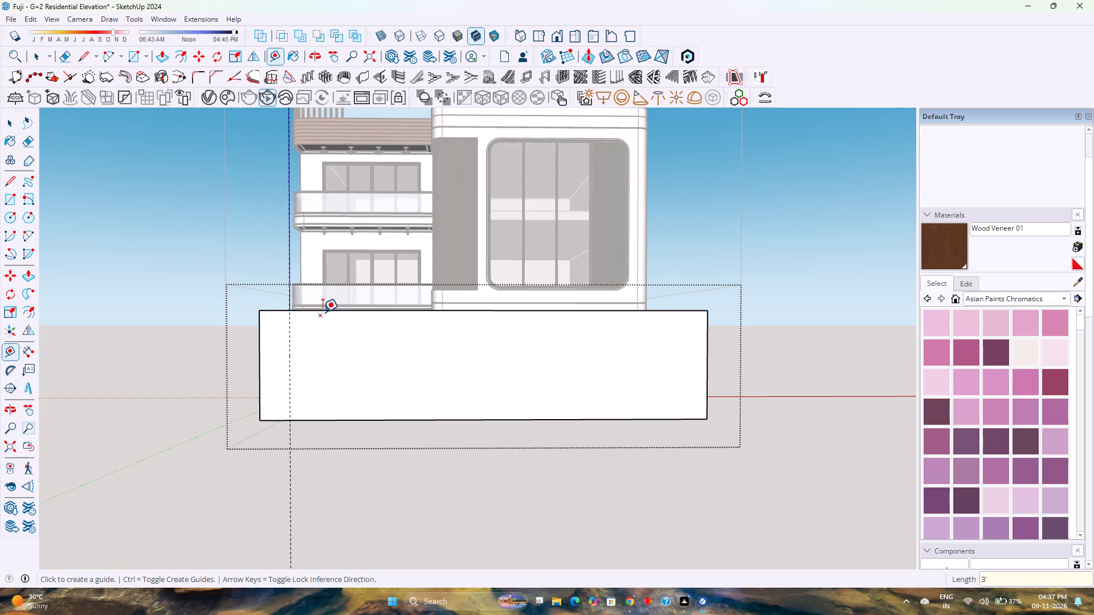
click(323, 311)
click(323, 346)
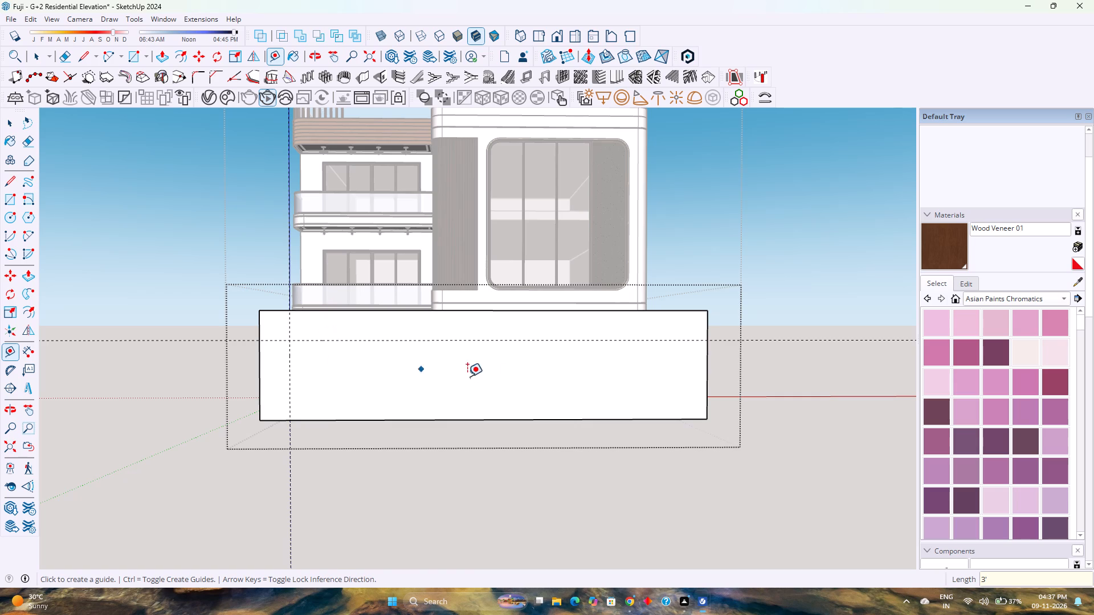
click(708, 356)
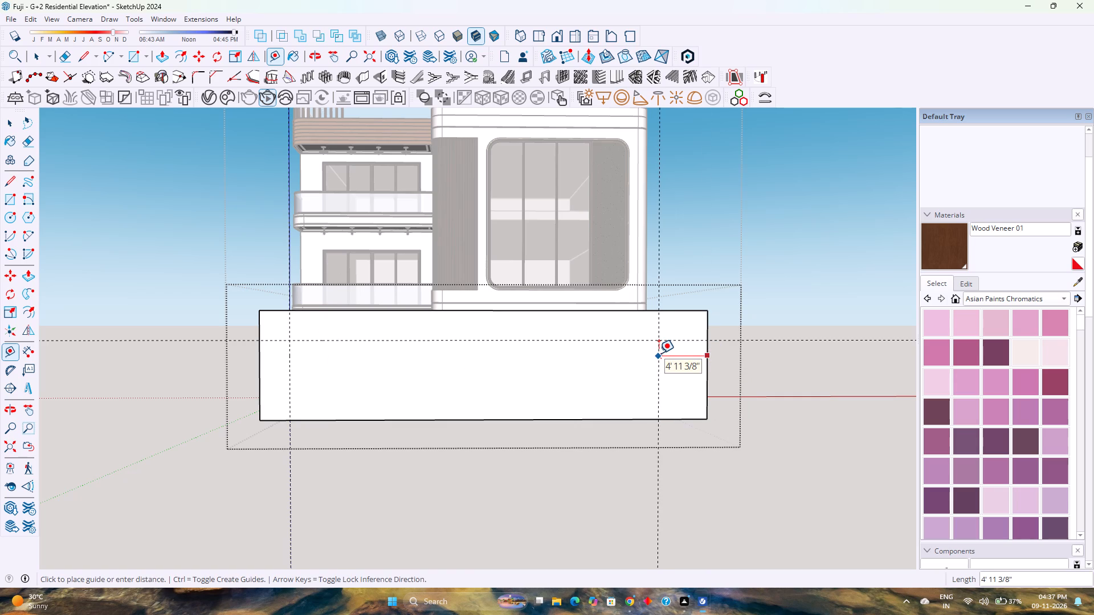
text(3')
key(Return)
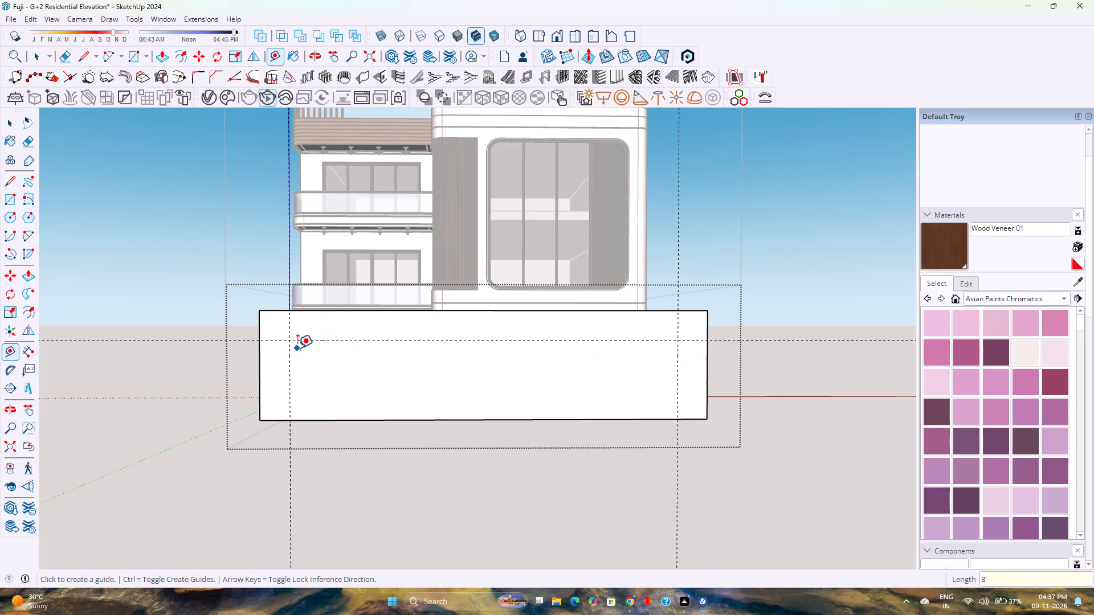
Draw 3' radius tangent arcs across both top corners of the front wall, using the guide intersections as endpoints.
key(a)
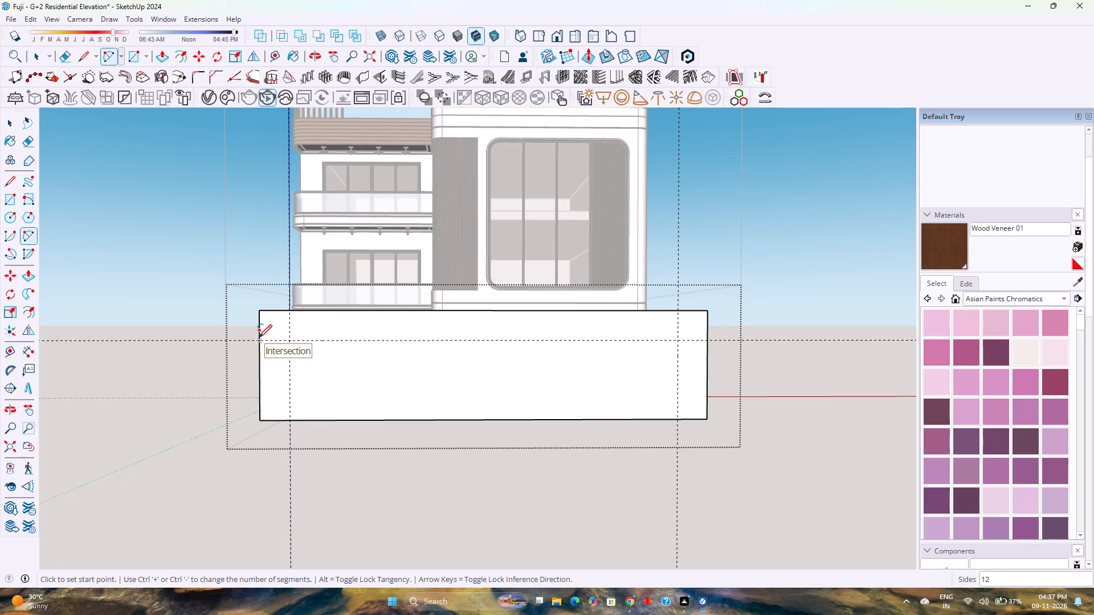
click(259, 338)
double_click(289, 310)
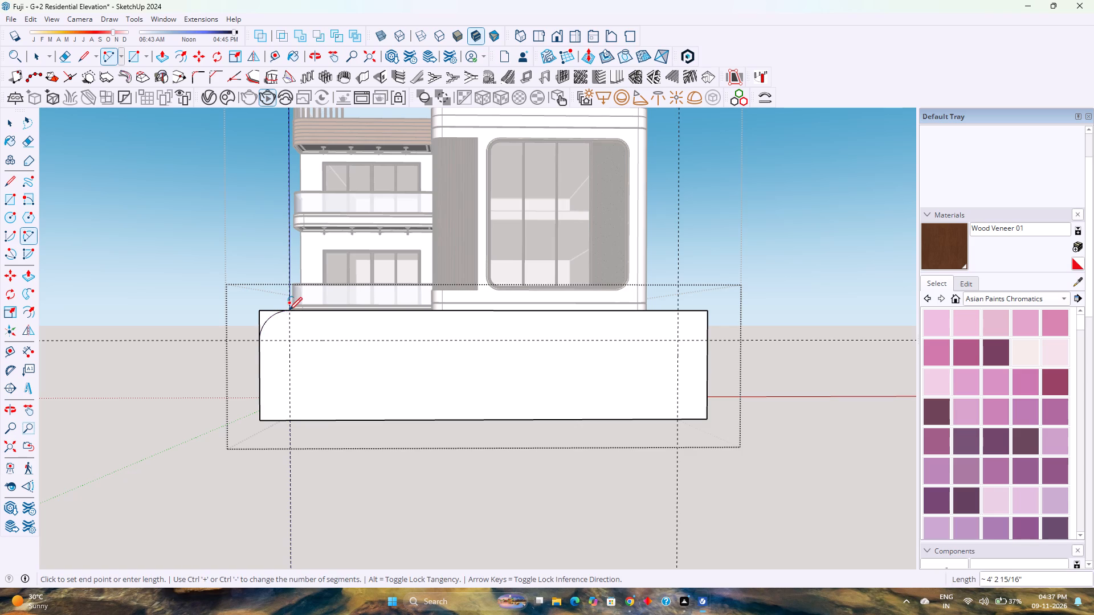
click(677, 309)
double_click(708, 339)
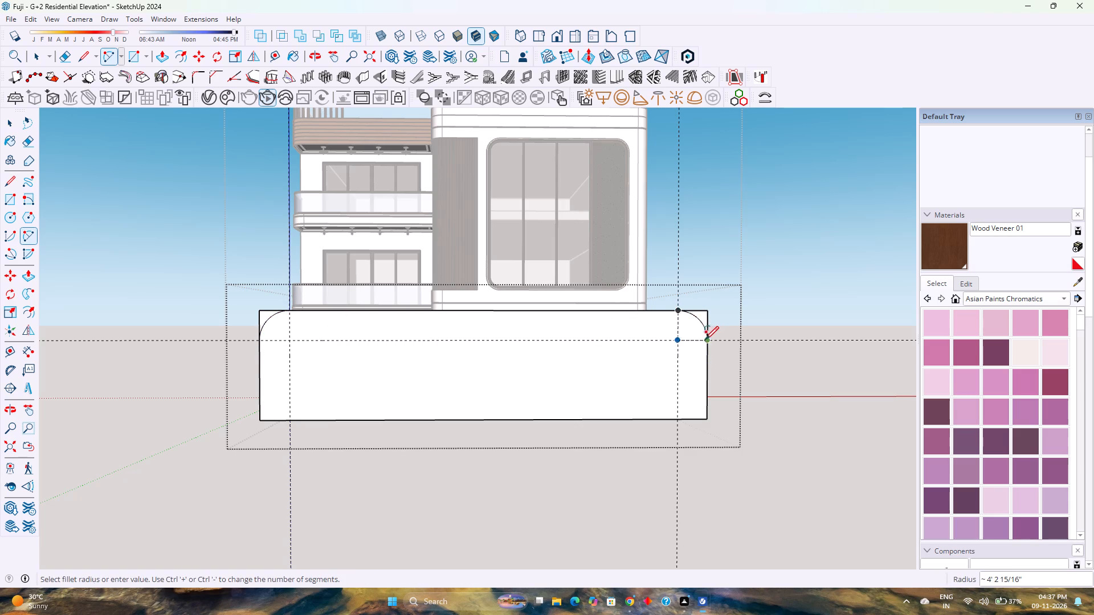
Try 240 segments for the arc at the wall's right top corner, and set it to 200 instead.
key(space)
click(700, 321)
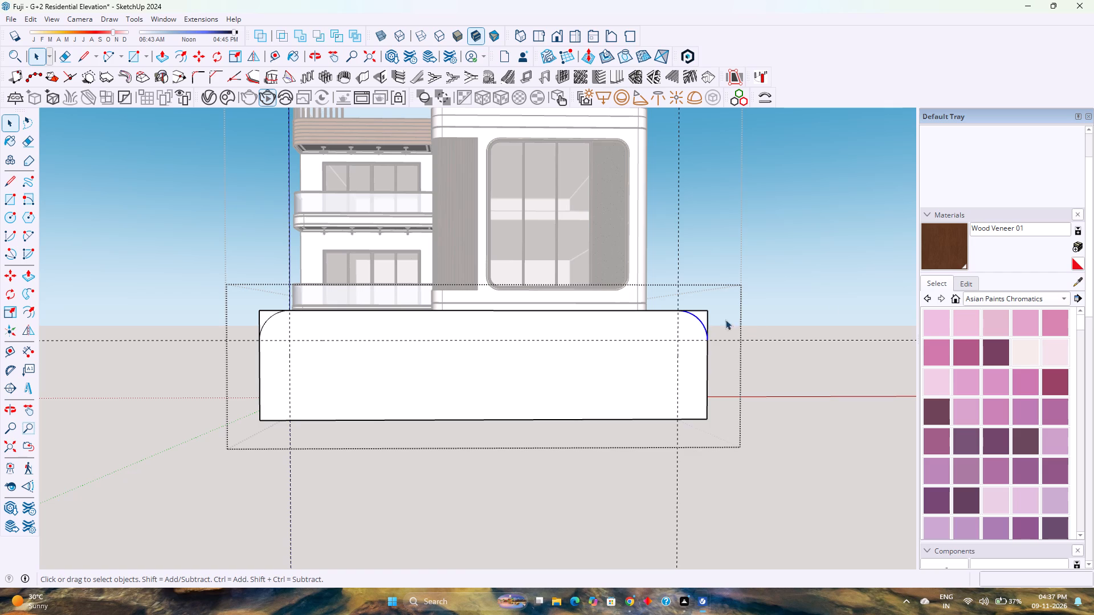
scroll(985, 249, up, 1)
double_click(1027, 169)
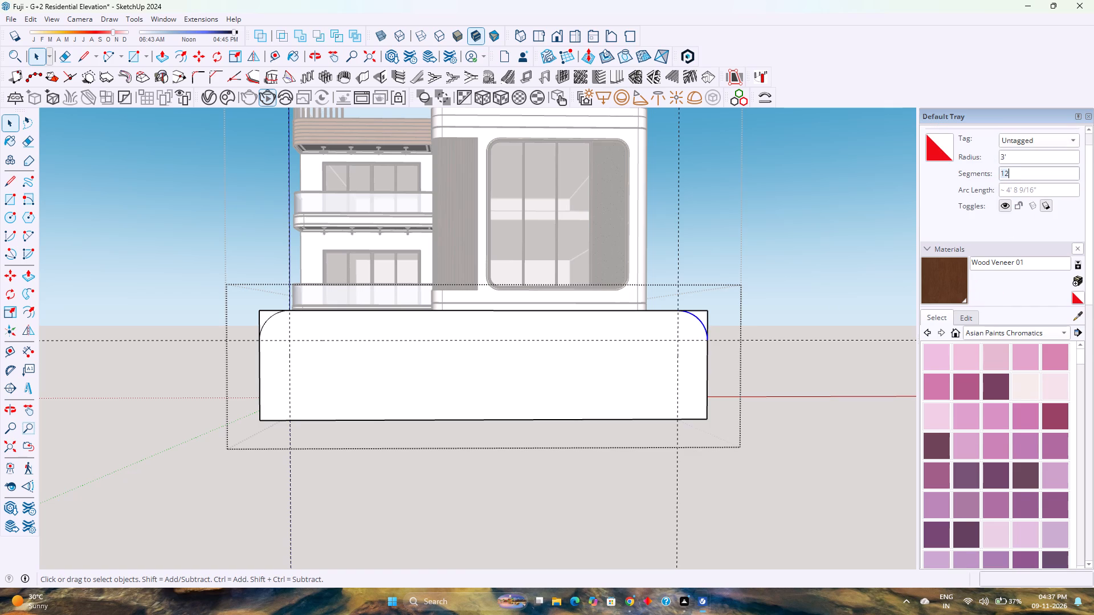
text(240)
key(Return)
right_click(1019, 172)
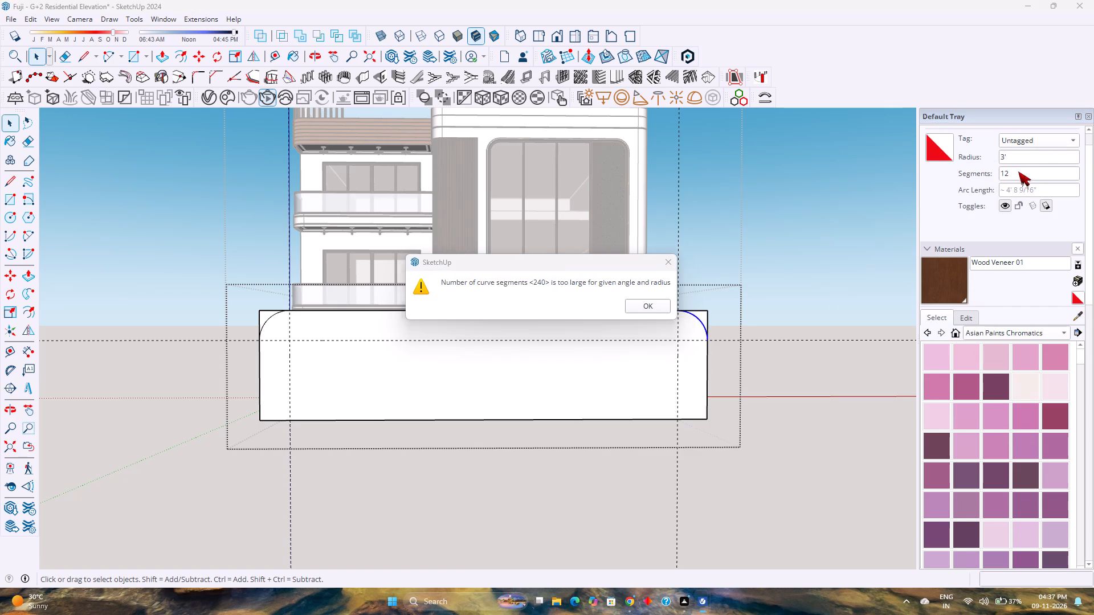
click(650, 302)
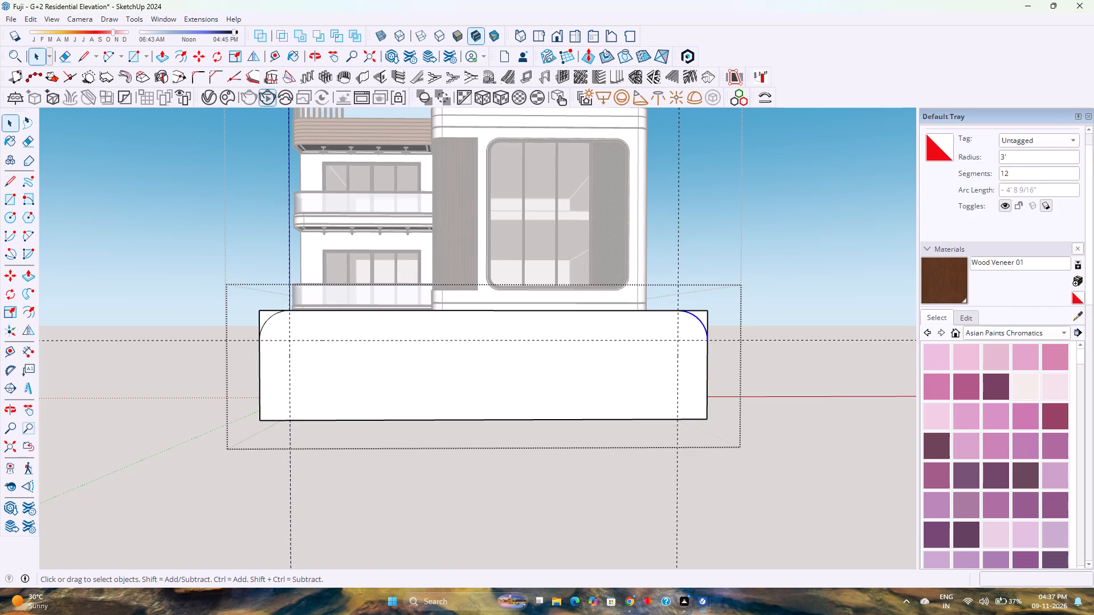
double_click(1015, 175)
text(200)
key(Return)
Set the arc at the front wall's left top corner to 200 segments.
click(268, 318)
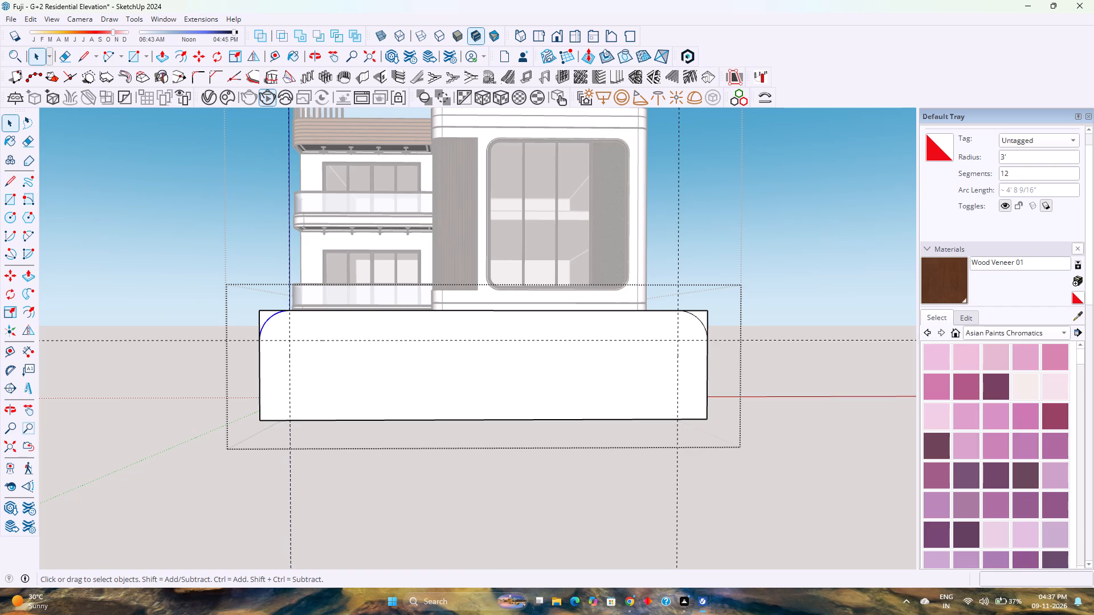
double_click(1011, 169)
text(200)
key(Return)
Push the corner faces outside both arcs 1' through the front wall's thickness to cut its top corners round.
scroll(286, 333, up, 7)
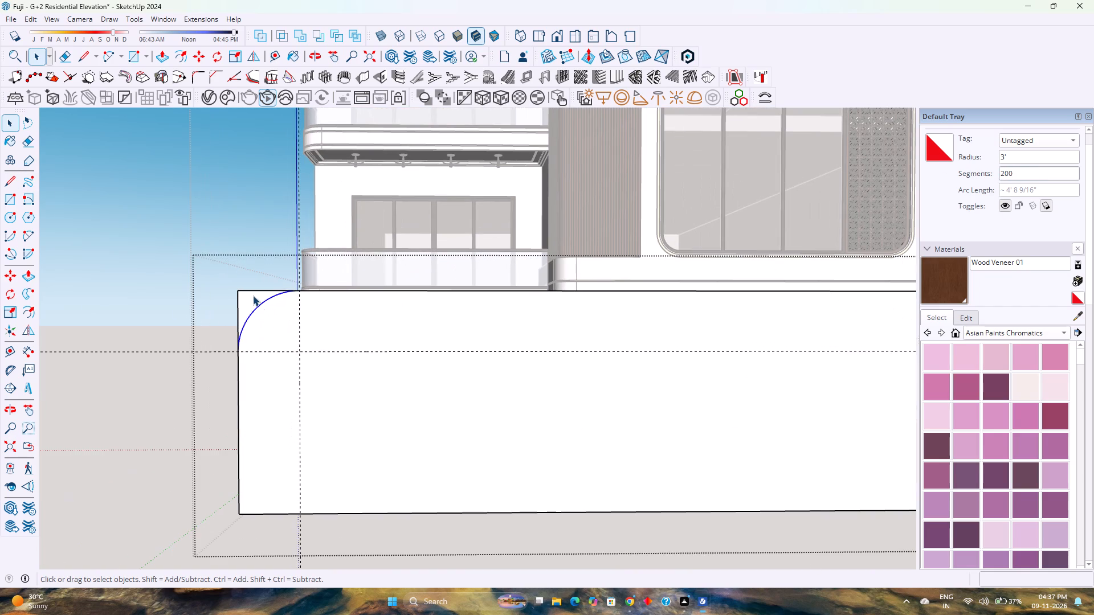
click(253, 296)
key(p)
click(262, 295)
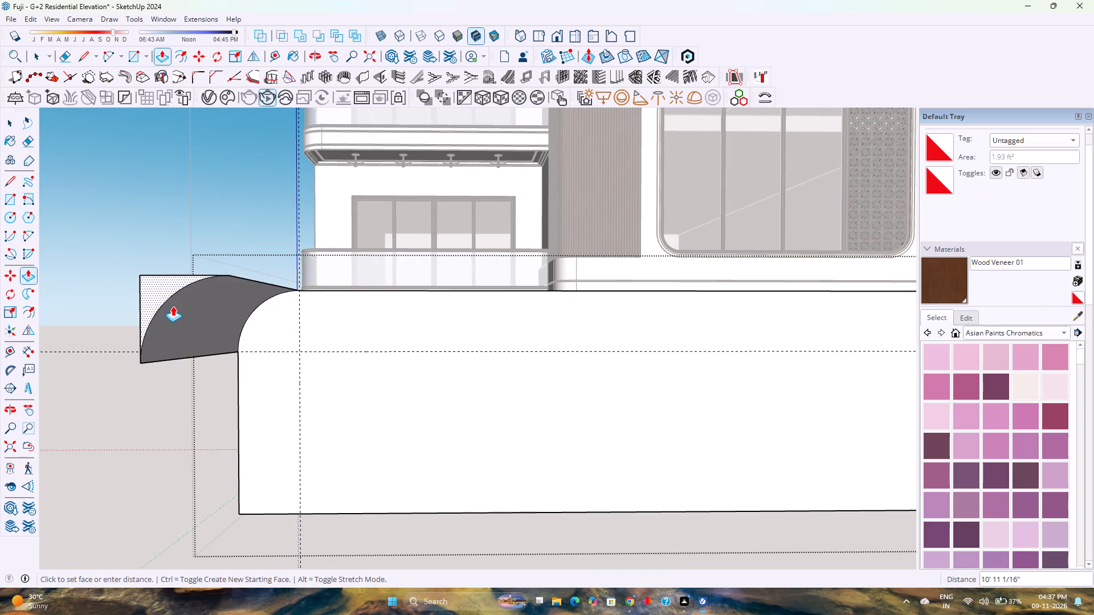
middle_drag(173, 306, 418, 419)
click(263, 378)
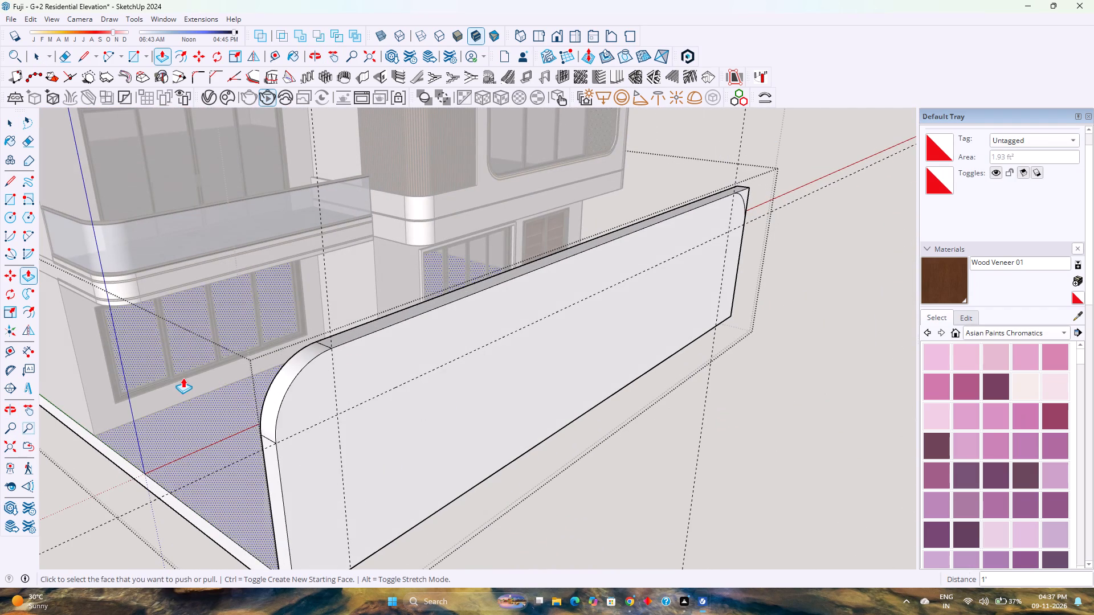
scroll(183, 378, down, 3)
scroll(670, 198, up, 8)
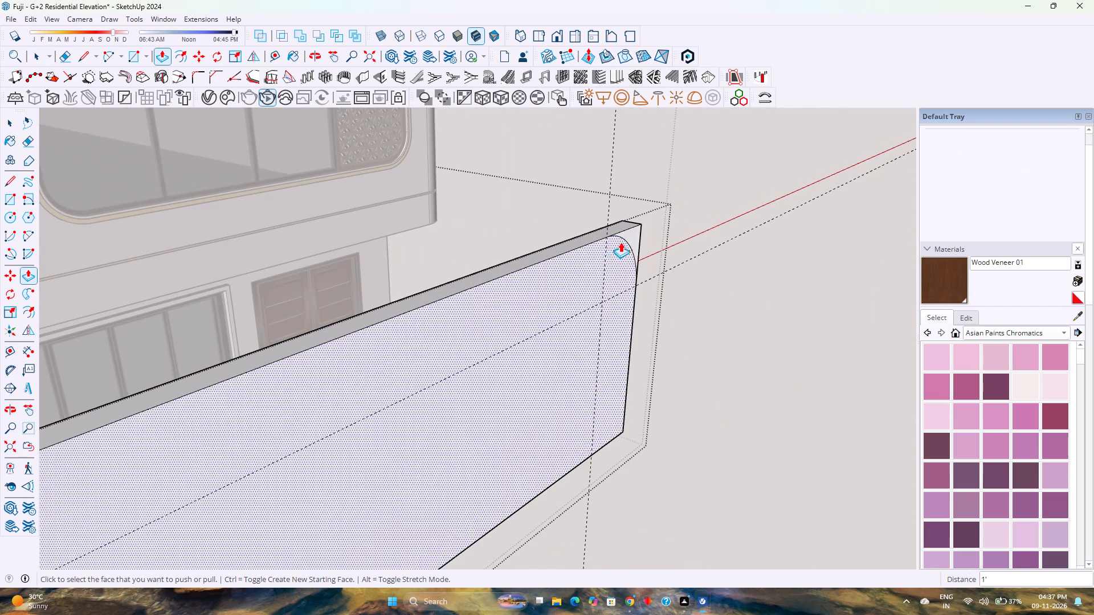
double_click(632, 236)
scroll(631, 238, down, 10)
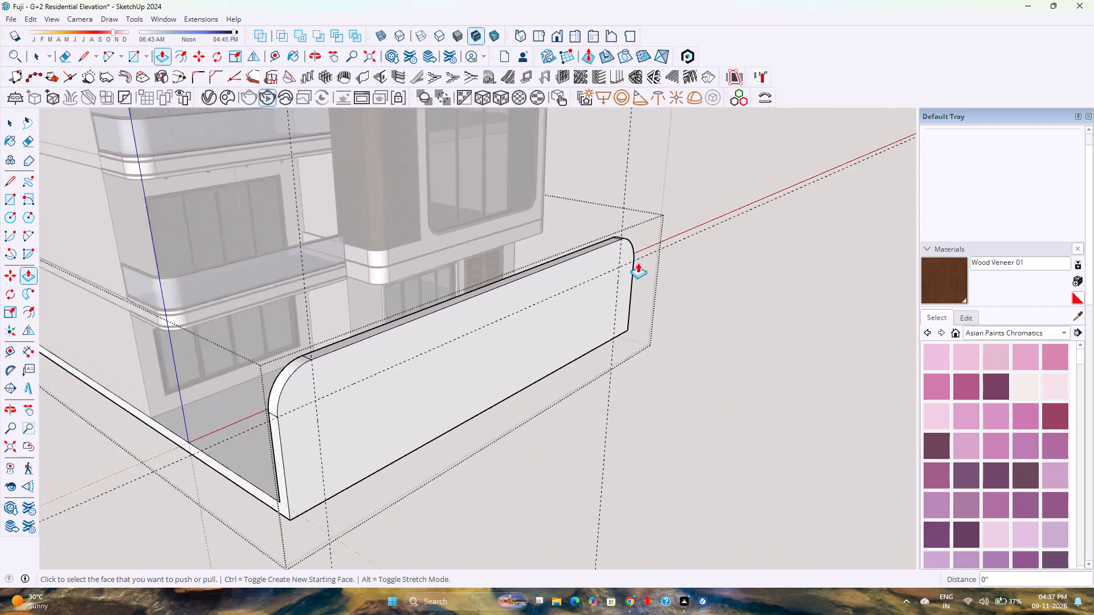
scroll(638, 263, down, 1)
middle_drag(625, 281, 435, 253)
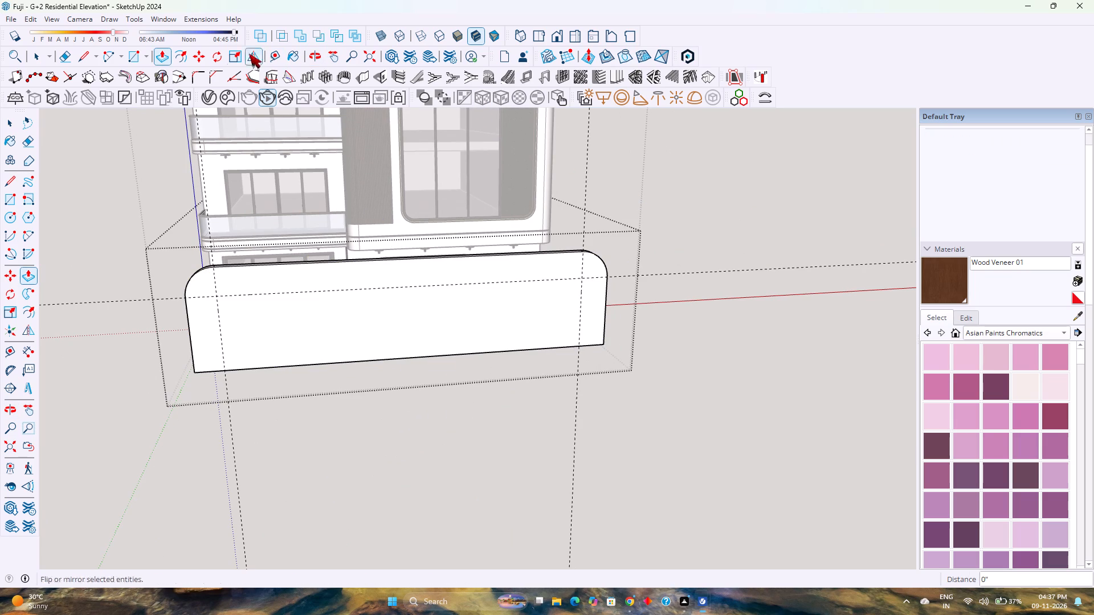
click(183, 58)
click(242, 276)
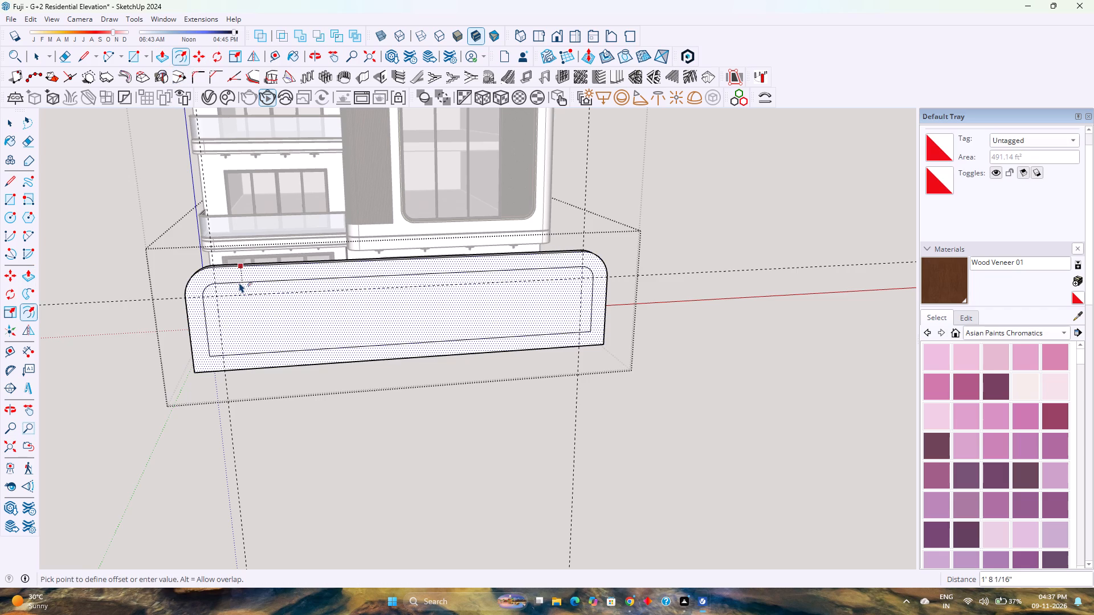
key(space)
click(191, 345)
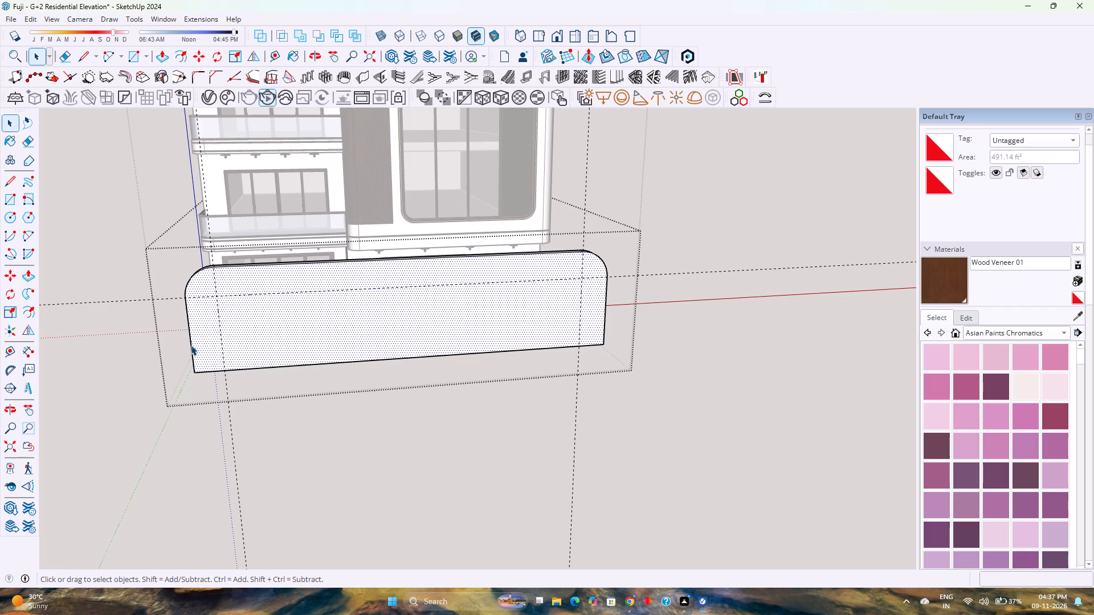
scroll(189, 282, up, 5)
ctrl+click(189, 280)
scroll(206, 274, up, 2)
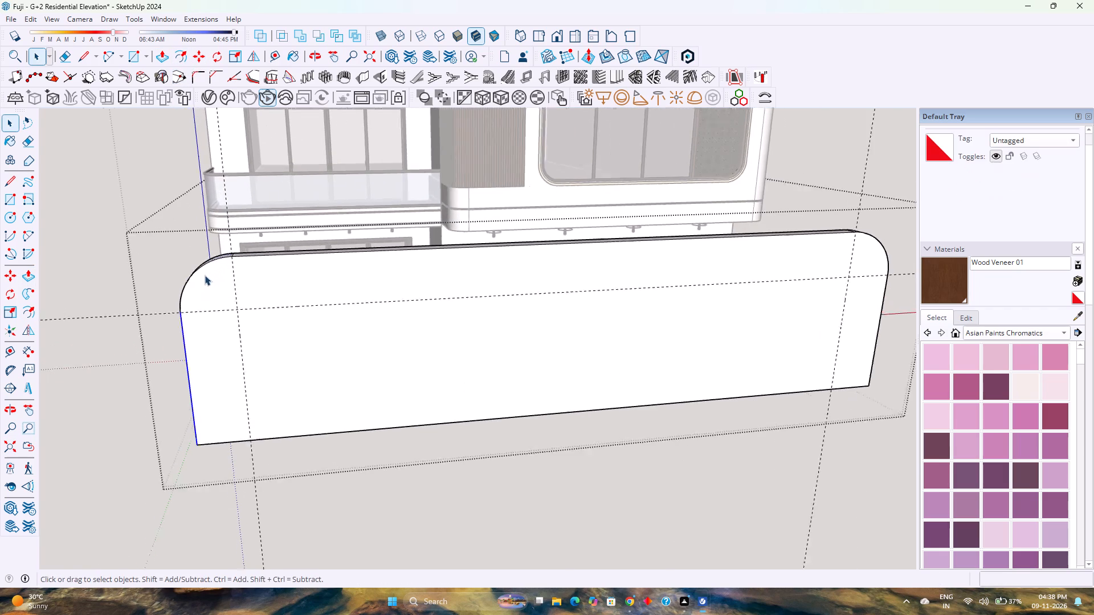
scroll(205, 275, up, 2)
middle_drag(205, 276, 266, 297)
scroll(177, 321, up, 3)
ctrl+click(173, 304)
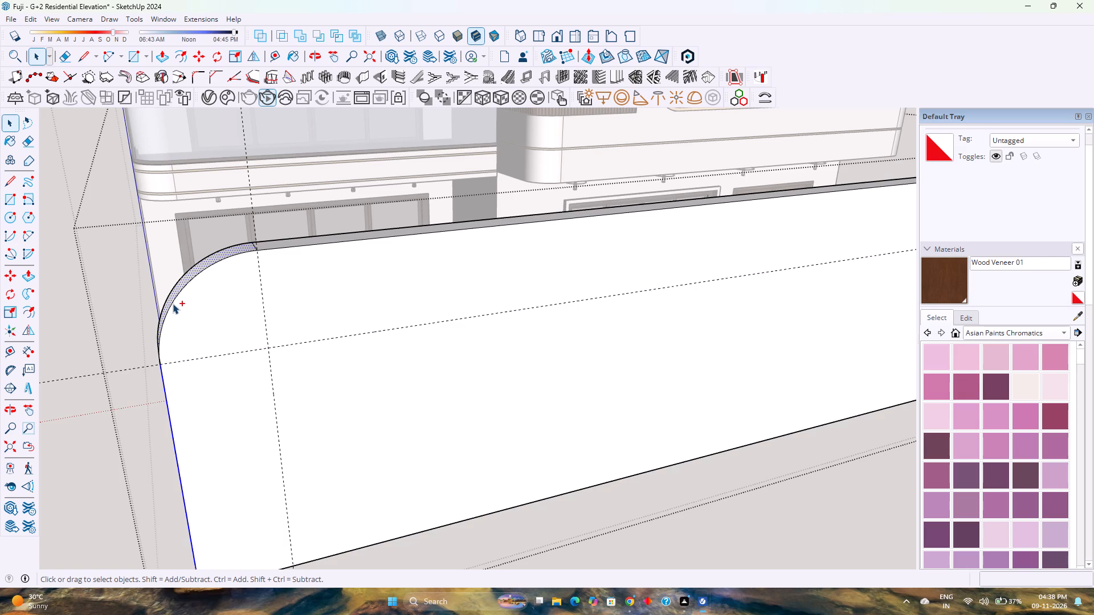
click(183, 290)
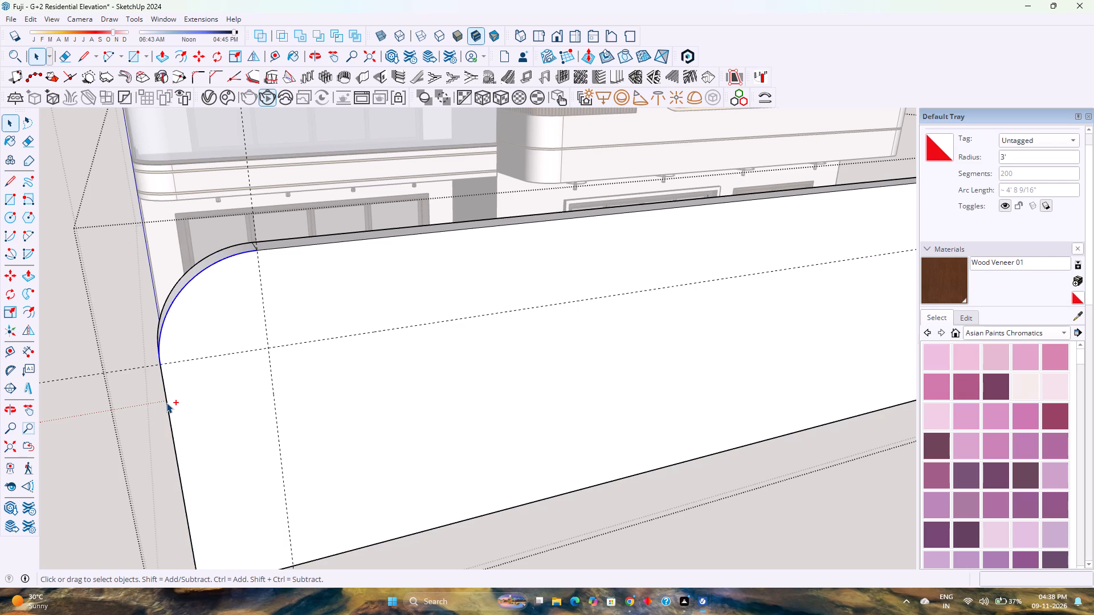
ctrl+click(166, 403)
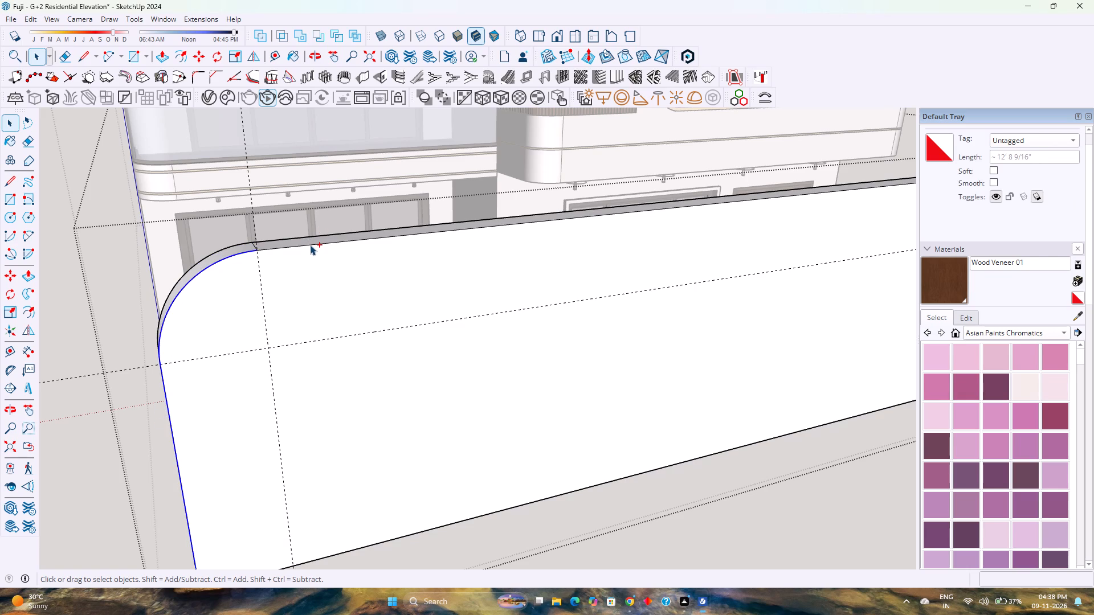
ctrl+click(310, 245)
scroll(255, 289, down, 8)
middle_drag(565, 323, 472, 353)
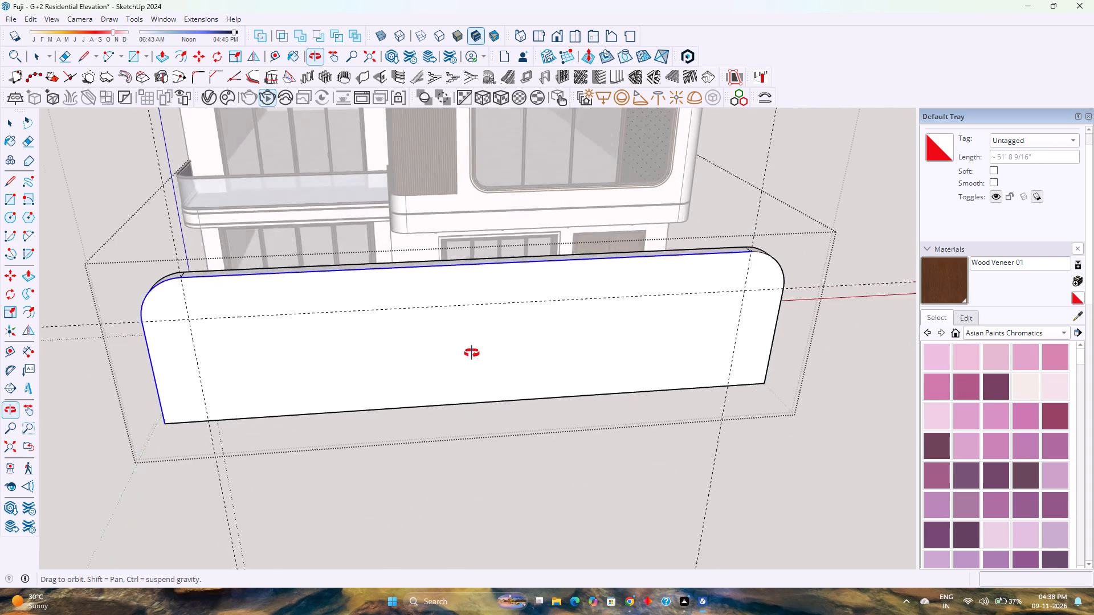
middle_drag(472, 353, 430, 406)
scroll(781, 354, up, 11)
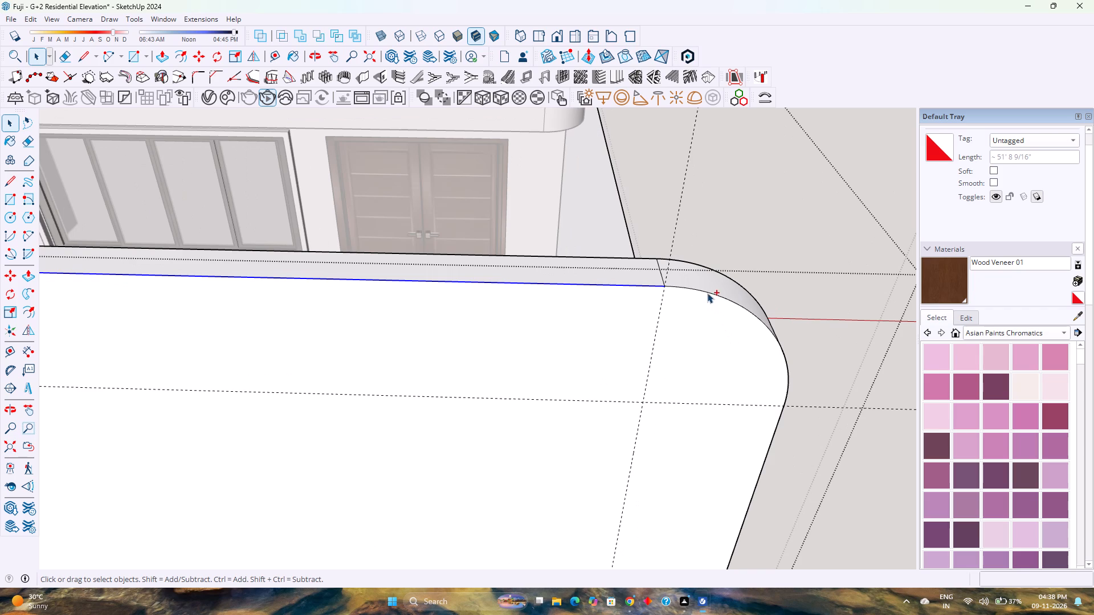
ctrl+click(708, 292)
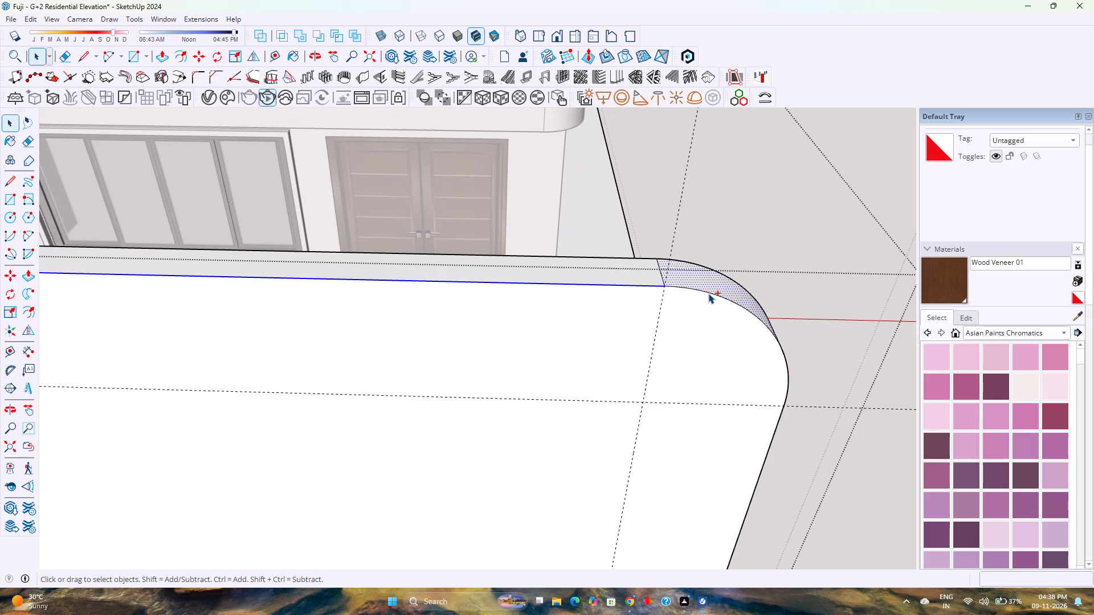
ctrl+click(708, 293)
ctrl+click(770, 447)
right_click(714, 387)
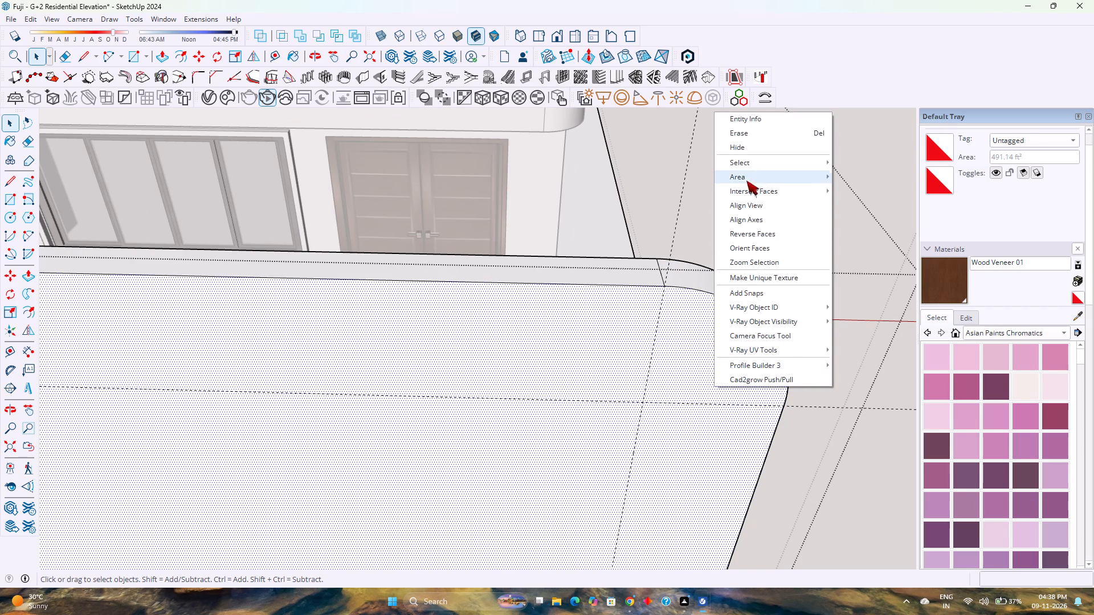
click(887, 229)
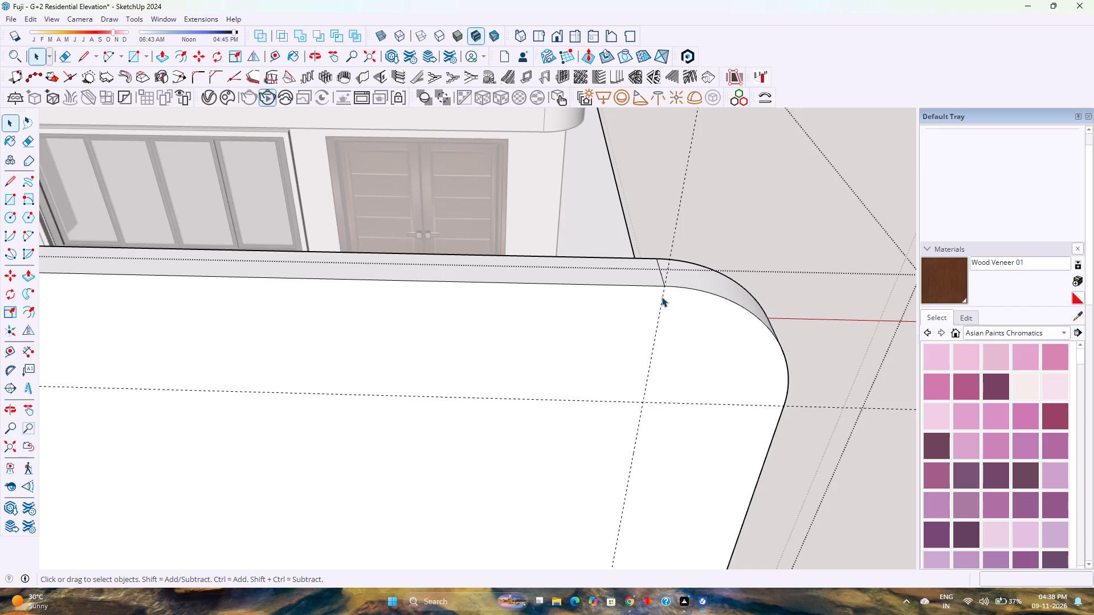
Offset the side, corner arc and top edges of the front wall's face inward by 2' to form the border outline.
scroll(662, 297, down, 6)
middle_drag(499, 305, 701, 334)
scroll(676, 325, down, 4)
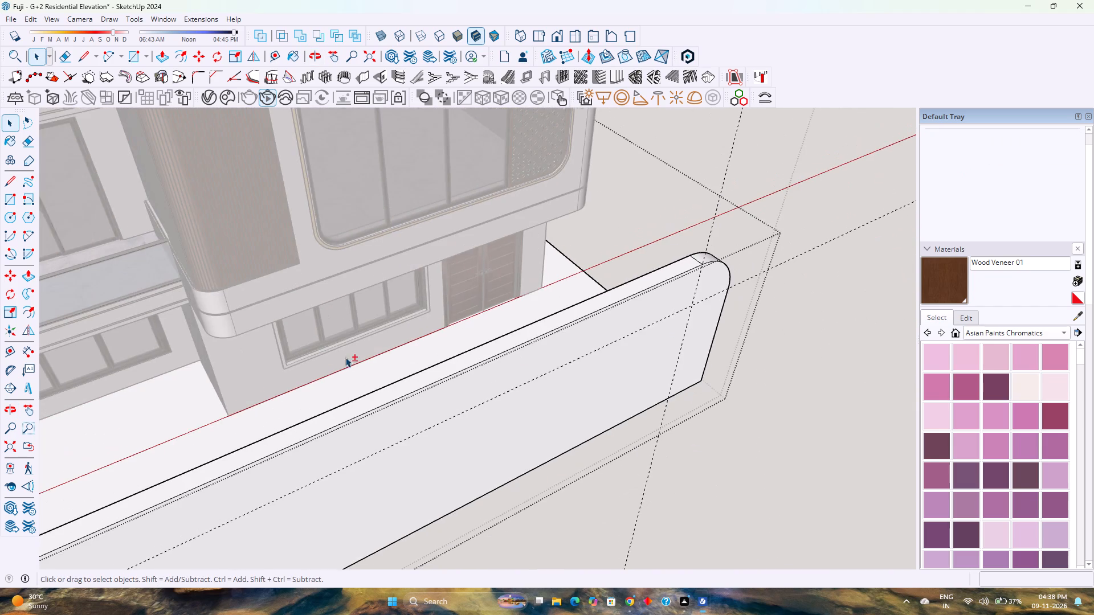
scroll(676, 261, up, 7)
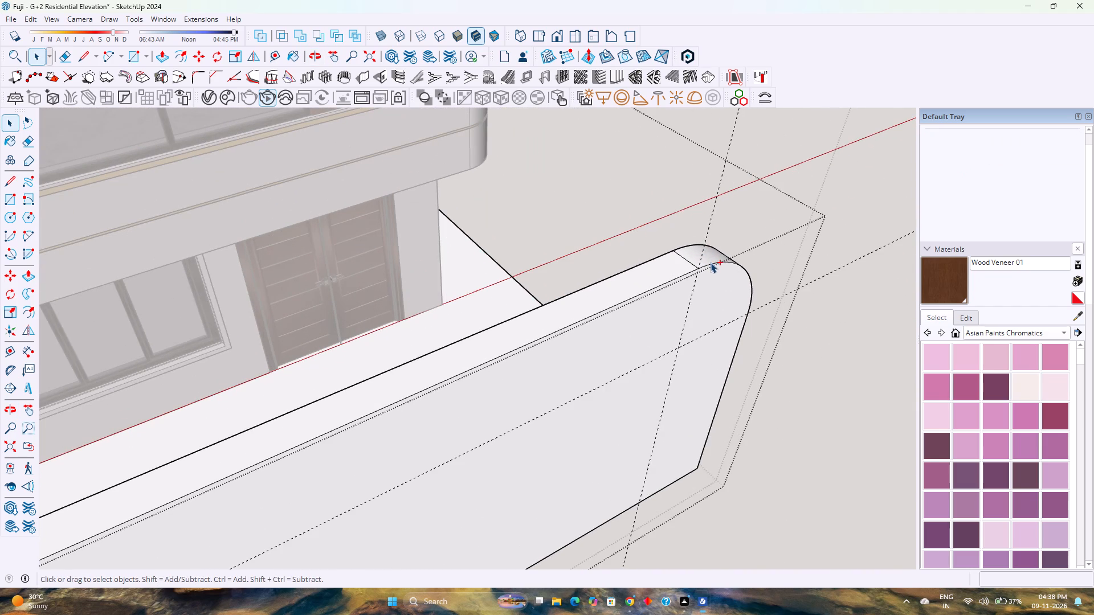
ctrl+click(711, 263)
middle_drag(728, 335, 613, 276)
click(657, 244)
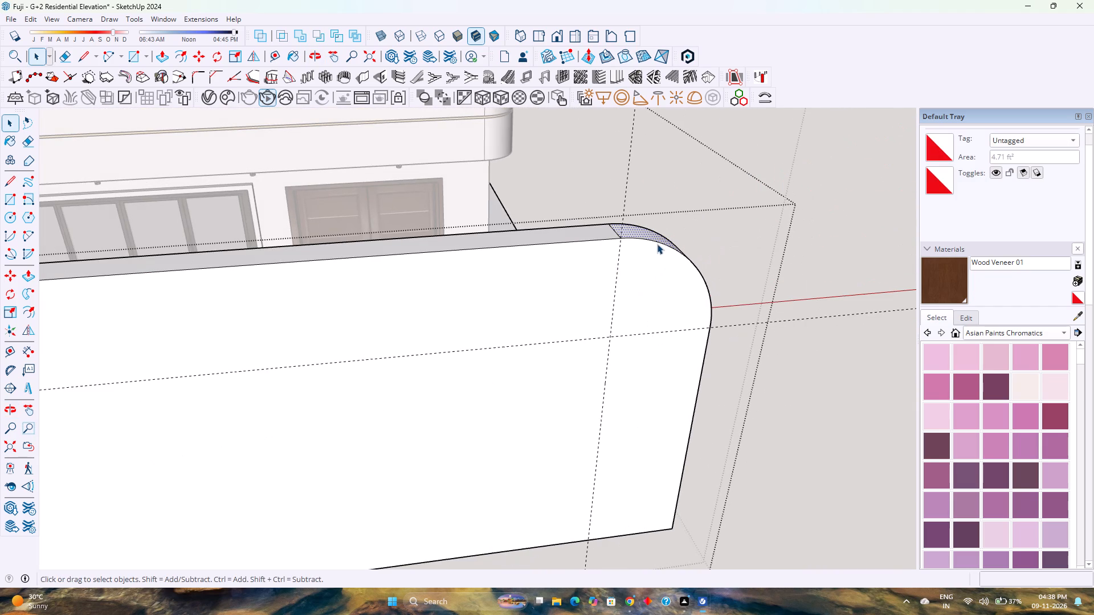
ctrl+click(700, 388)
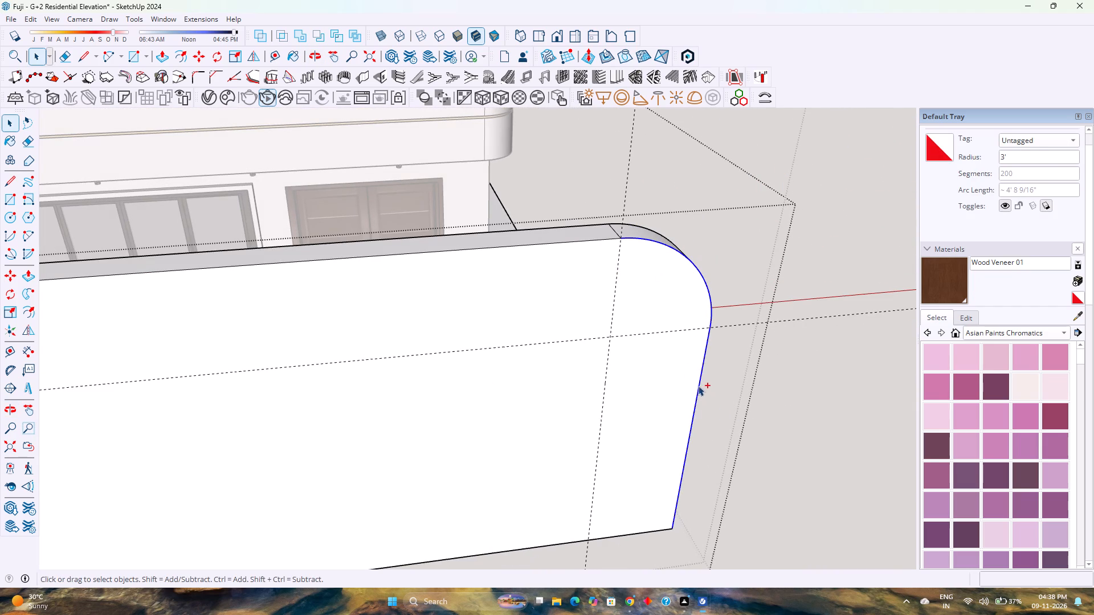
ctrl+click(527, 245)
scroll(623, 327, down, 5)
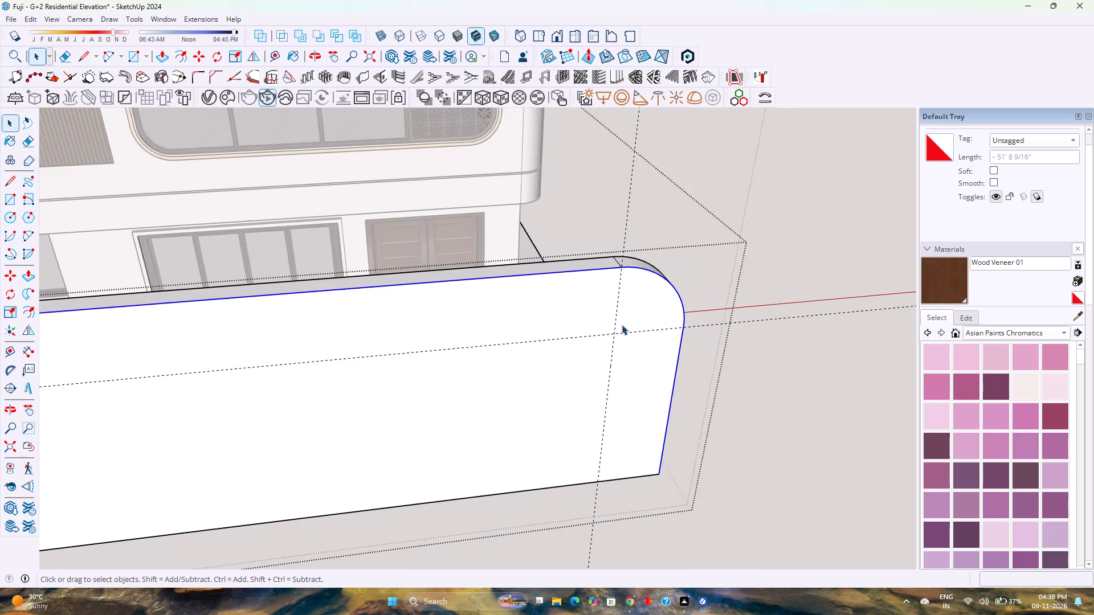
scroll(622, 325, down, 10)
shift+middle_drag(351, 345, 507, 345)
scroll(408, 343, up, 5)
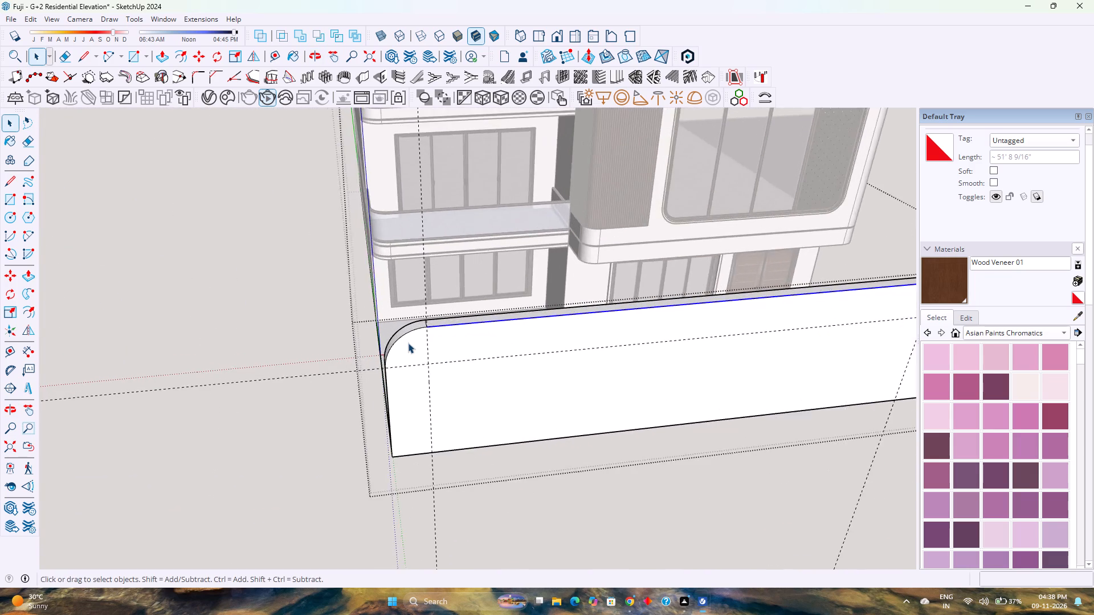
scroll(408, 343, up, 3)
ctrl+click(405, 327)
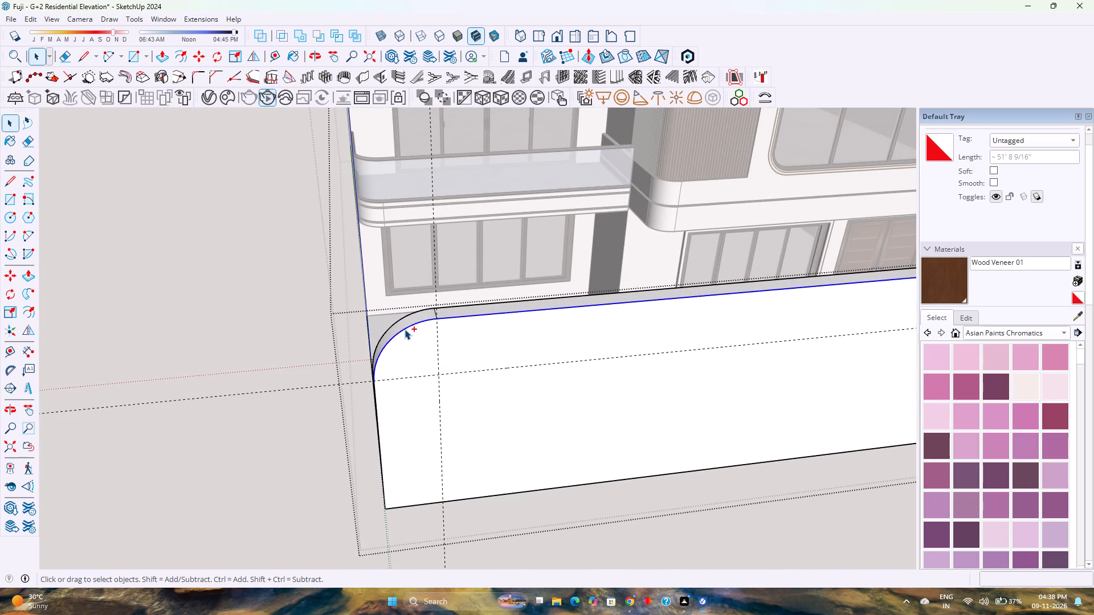
ctrl+middle_drag(376, 418, 410, 425)
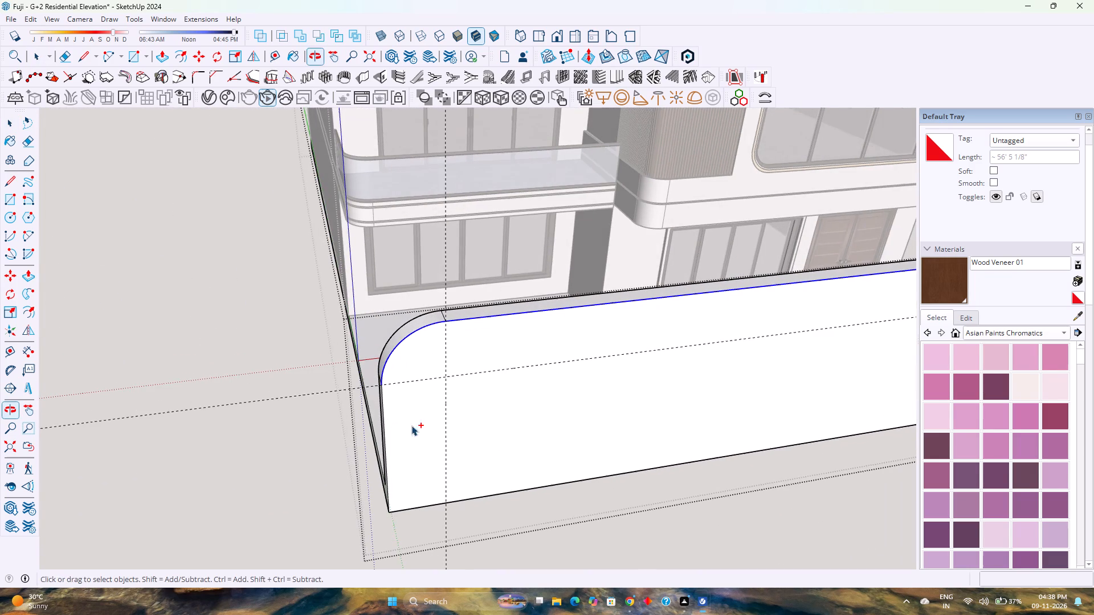
ctrl+scroll(385, 432, up, 2)
ctrl+click(385, 421)
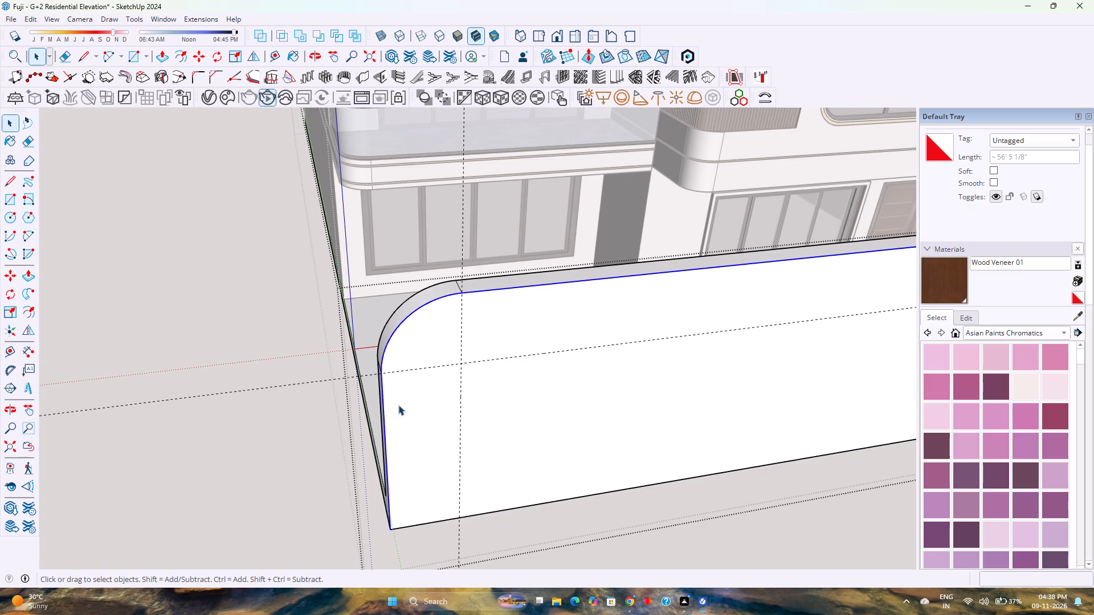
scroll(398, 405, down, 3)
middle_drag(428, 409, 344, 375)
scroll(335, 360, down, 3)
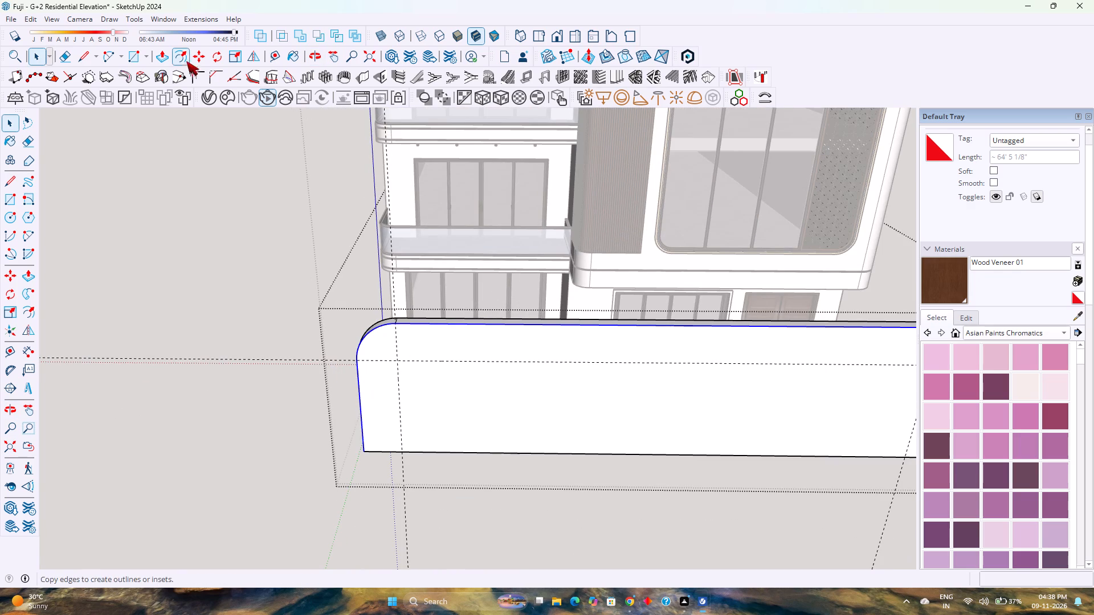
click(185, 55)
click(462, 328)
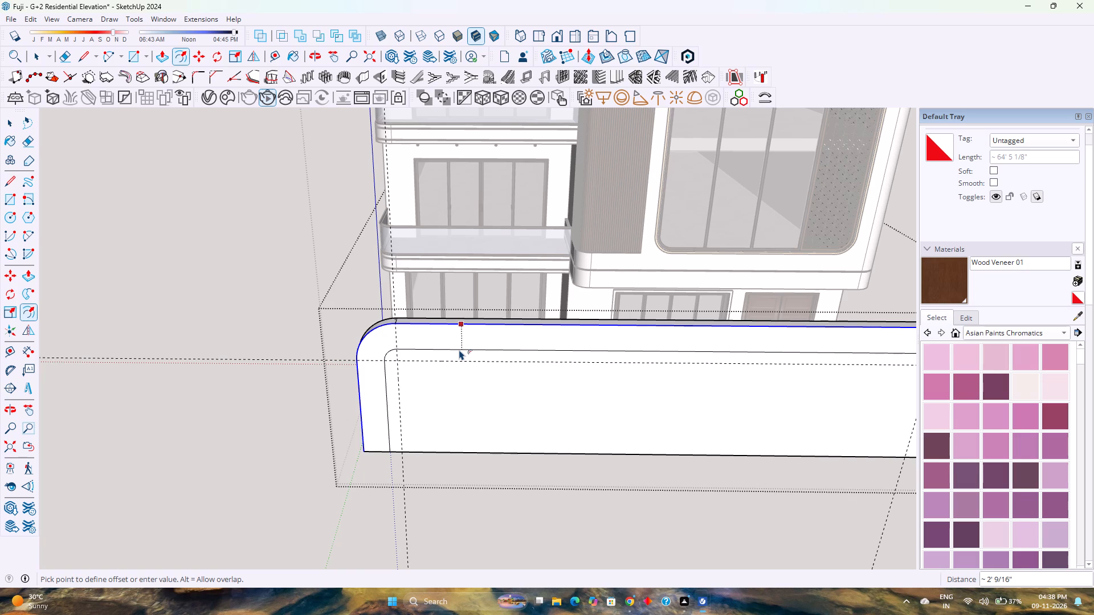
text(1')
key(Return)
key(2)
key(Return)
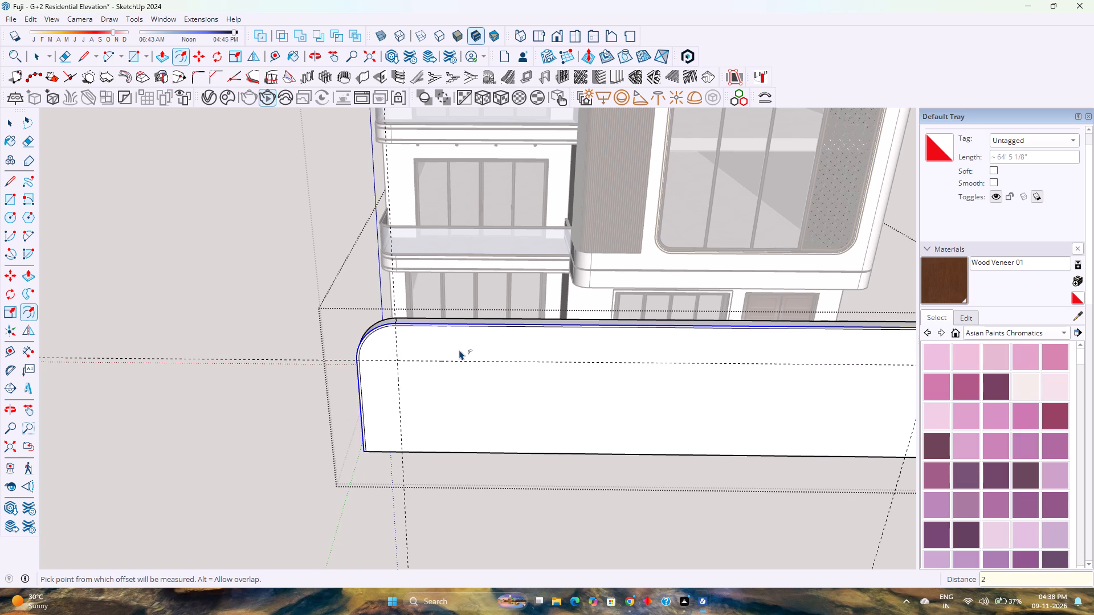
key(apostrophe)
key(Return)
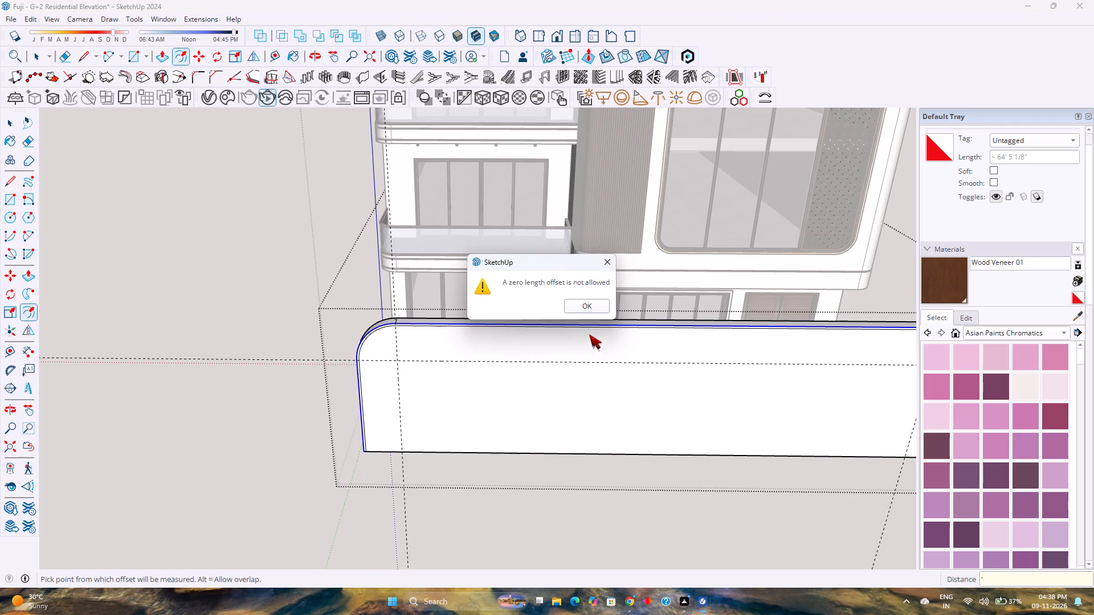
click(581, 308)
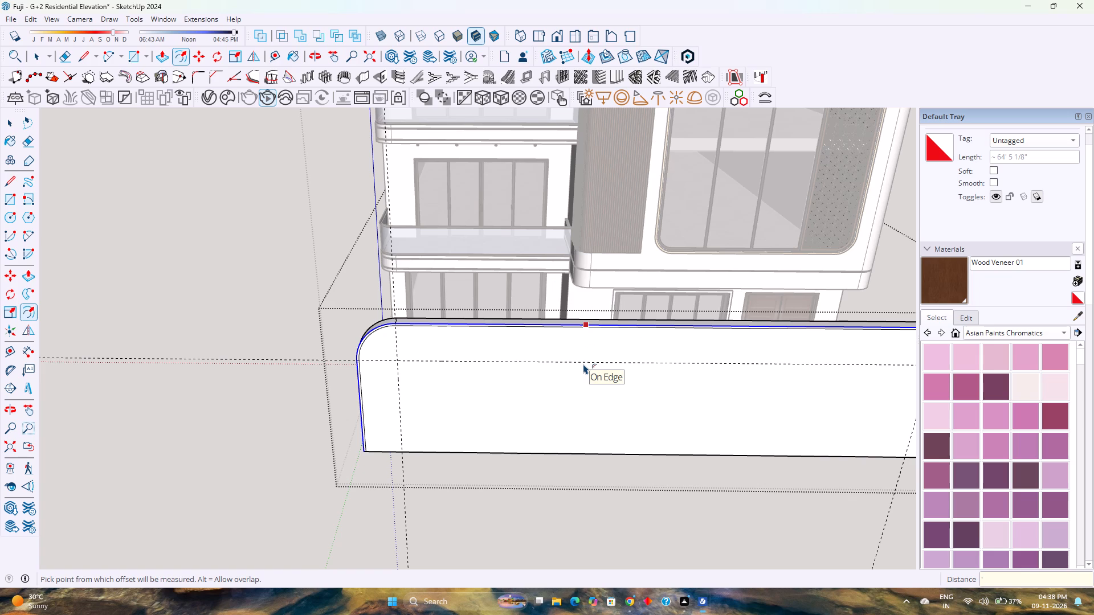
key(BackSpace)
text(2')
key(Return)
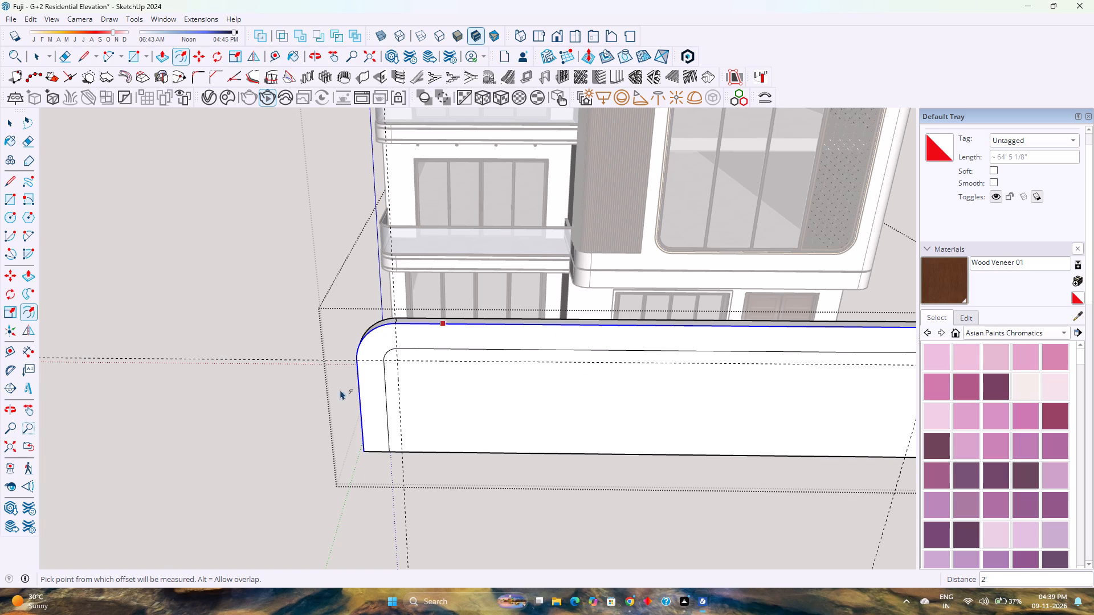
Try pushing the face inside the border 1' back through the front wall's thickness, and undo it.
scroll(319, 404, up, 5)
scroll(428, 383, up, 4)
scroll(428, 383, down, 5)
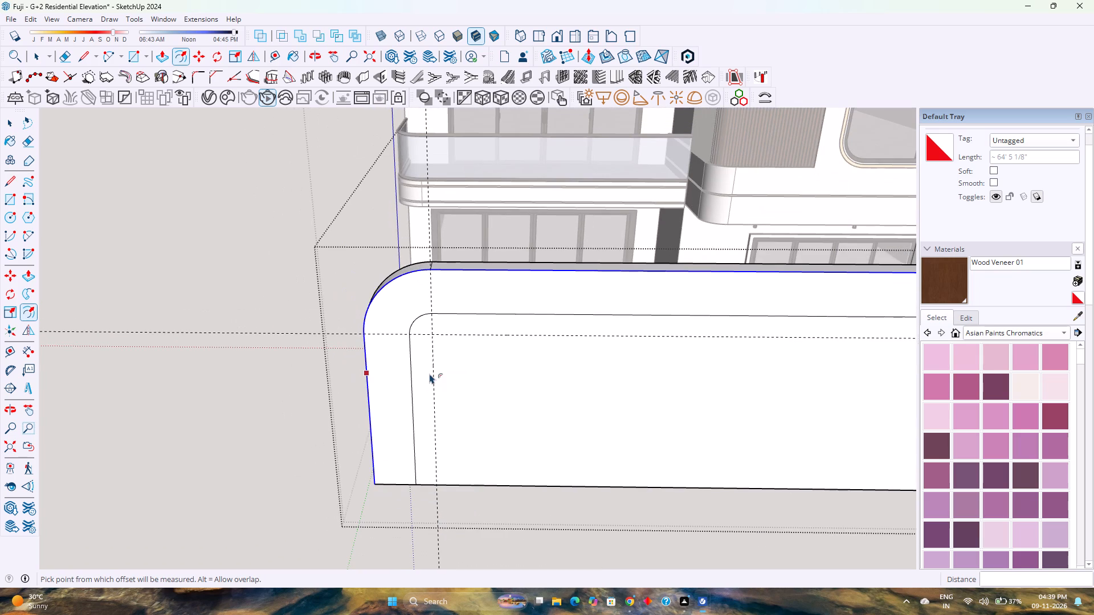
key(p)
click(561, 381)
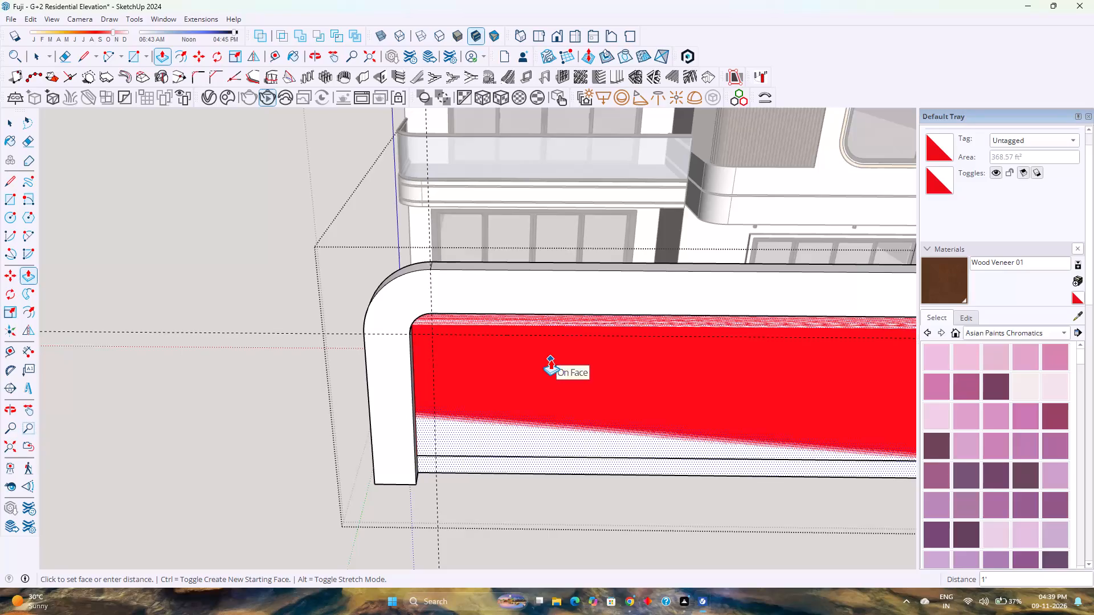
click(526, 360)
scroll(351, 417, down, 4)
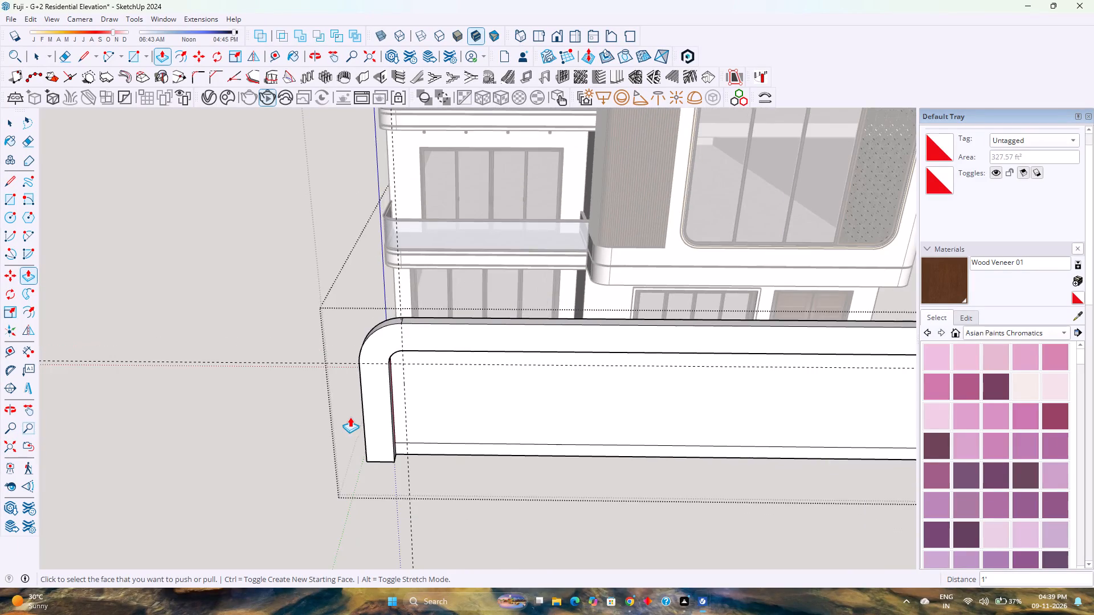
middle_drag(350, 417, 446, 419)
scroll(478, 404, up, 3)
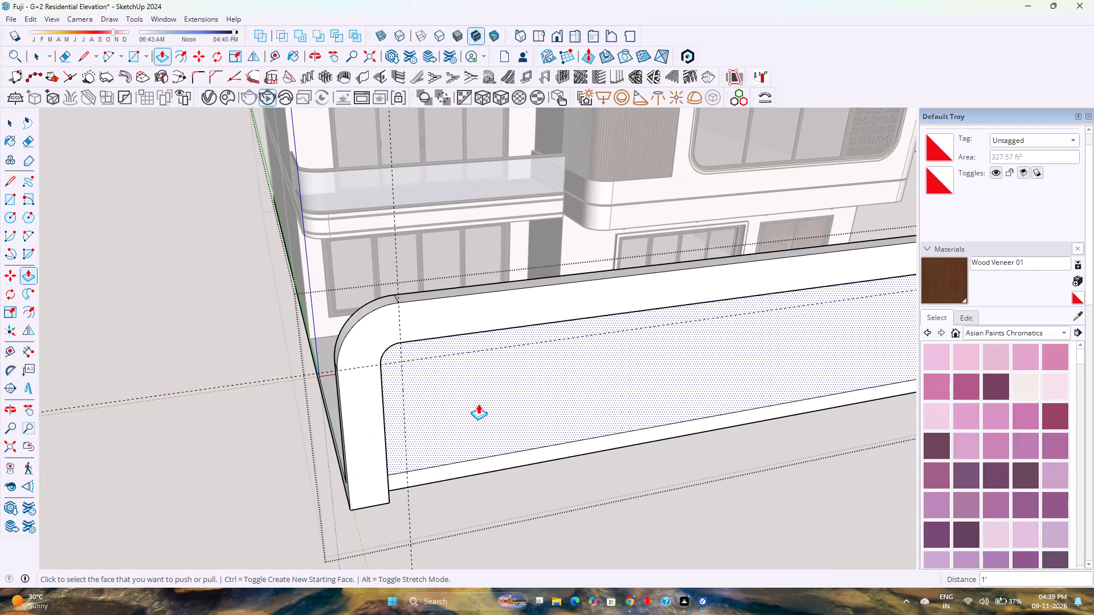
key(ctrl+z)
Push the face inside the border 1' back through the front wall's thickness.
scroll(478, 404, down, 3)
middle_drag(476, 404, 385, 415)
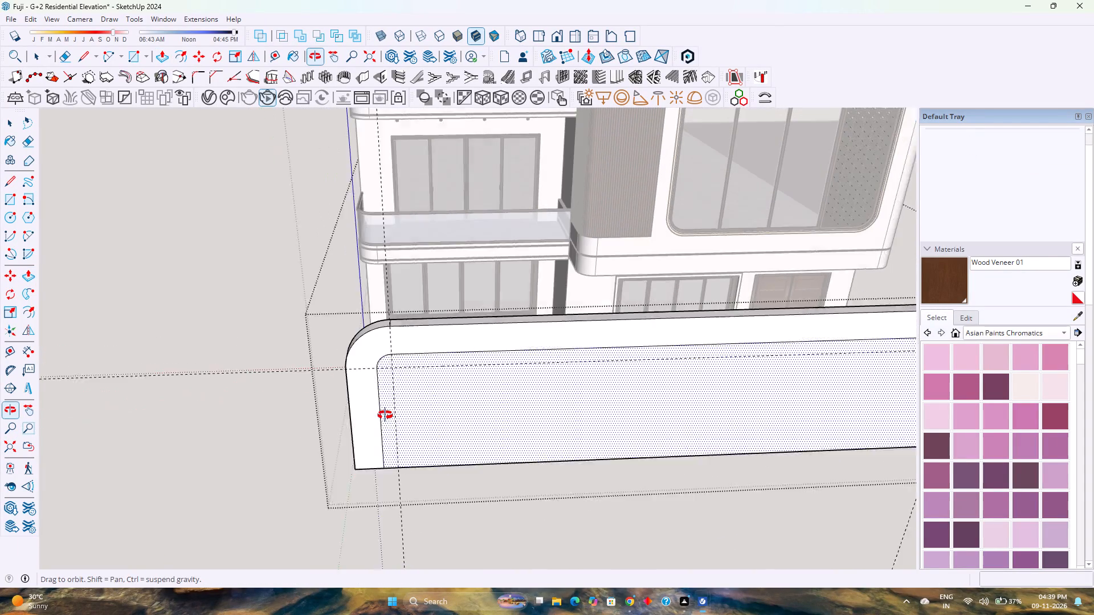
middle_drag(385, 415, 383, 415)
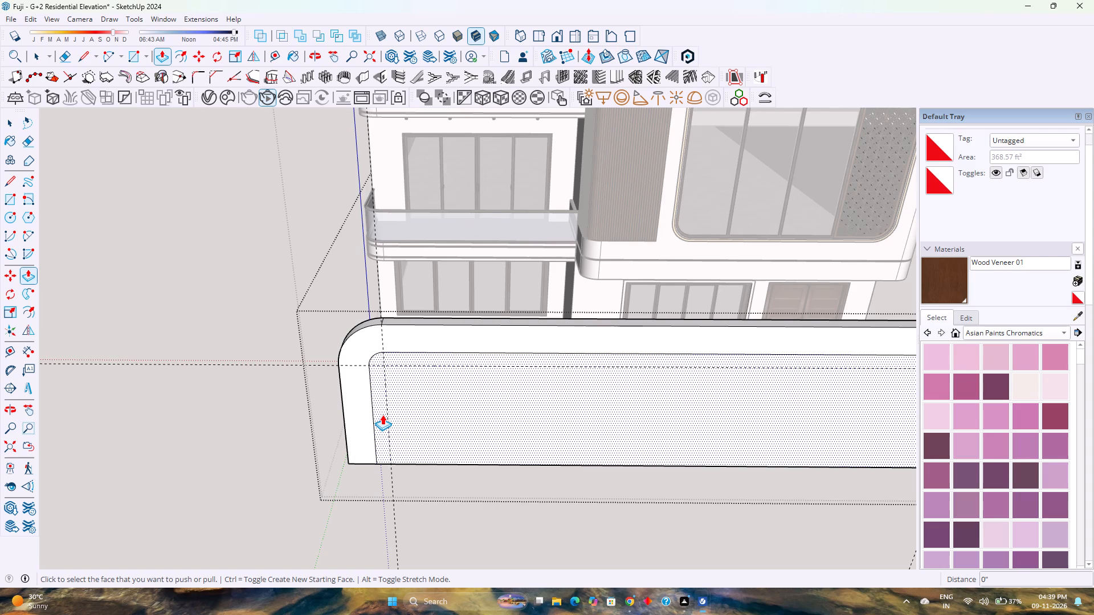
scroll(382, 415, down, 4)
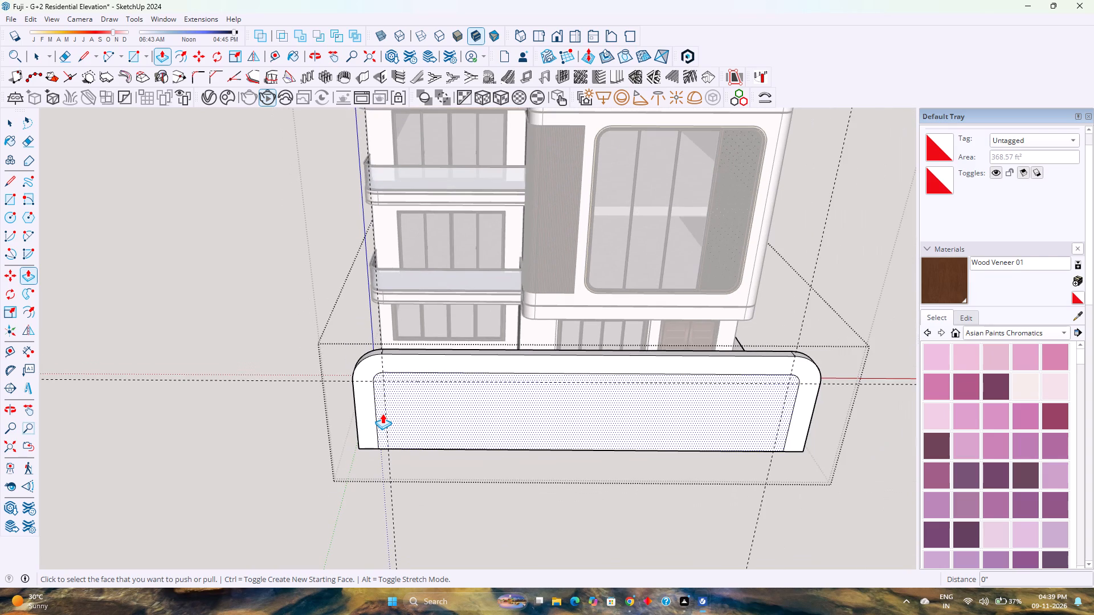
scroll(382, 413, down, 3)
shift+middle_drag(395, 406, 236, 437)
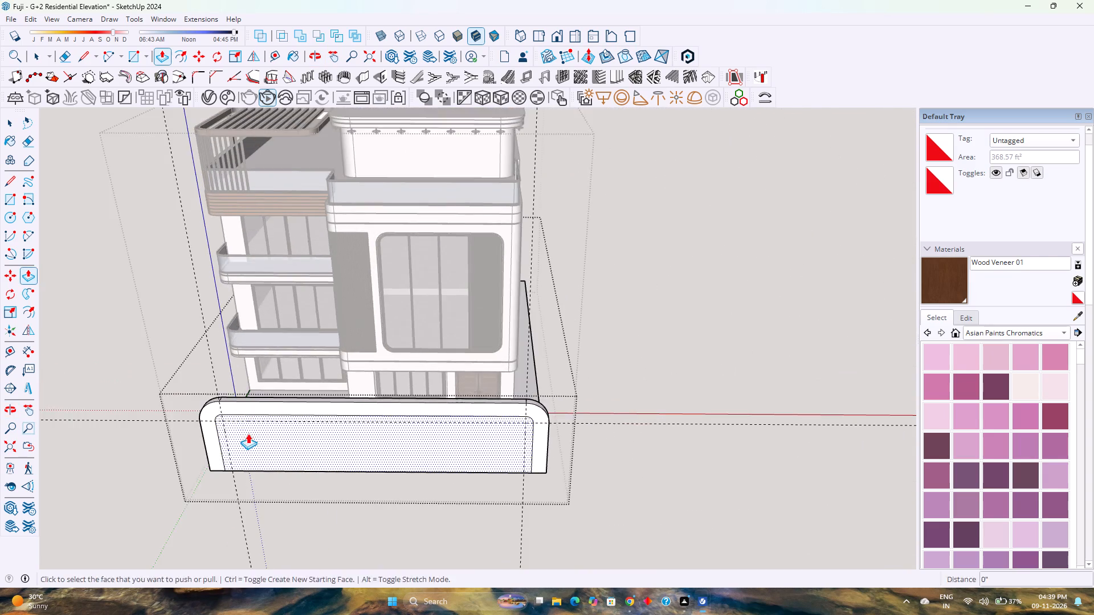
middle_drag(248, 432, 370, 319)
middle_click(373, 318)
scroll(308, 404, up, 1)
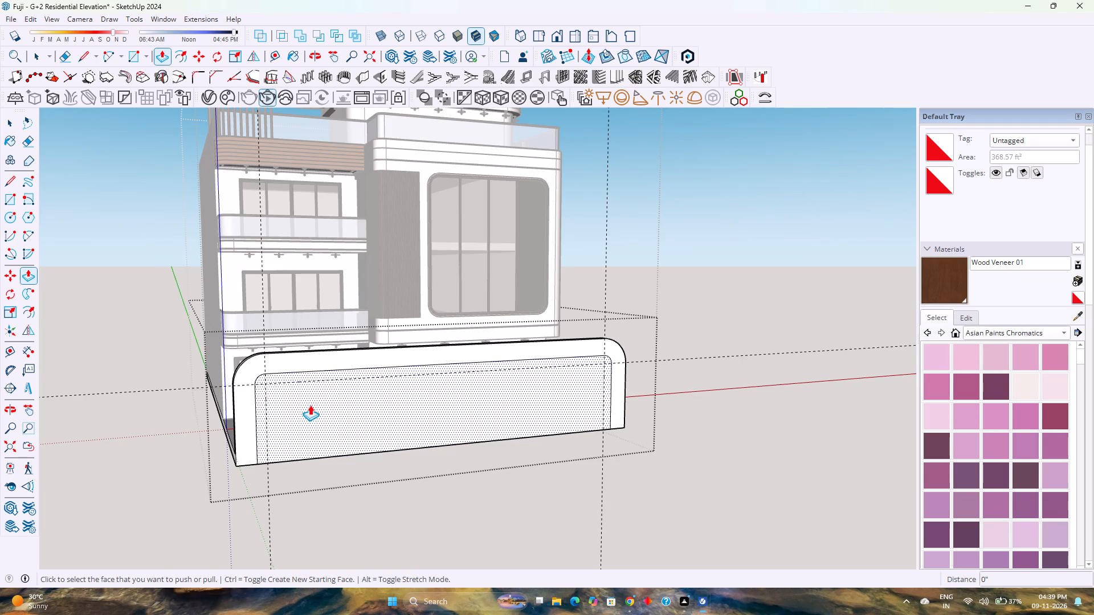
click(360, 424)
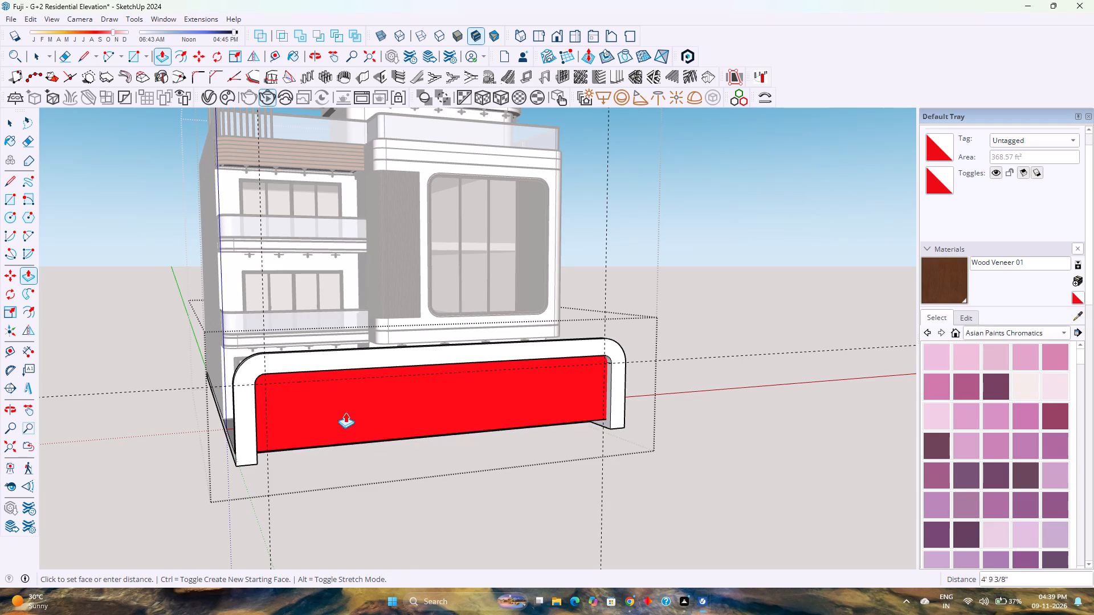
click(295, 407)
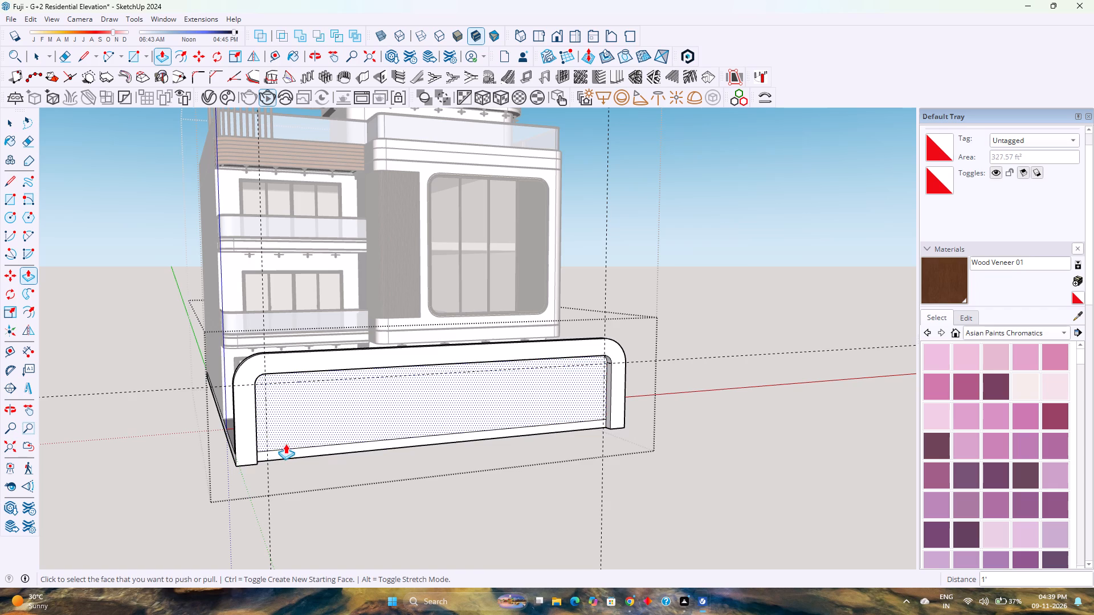
Delete the recessed face inside the border so the front wall becomes an open frame.
key(space)
click(290, 422)
key(Delete)
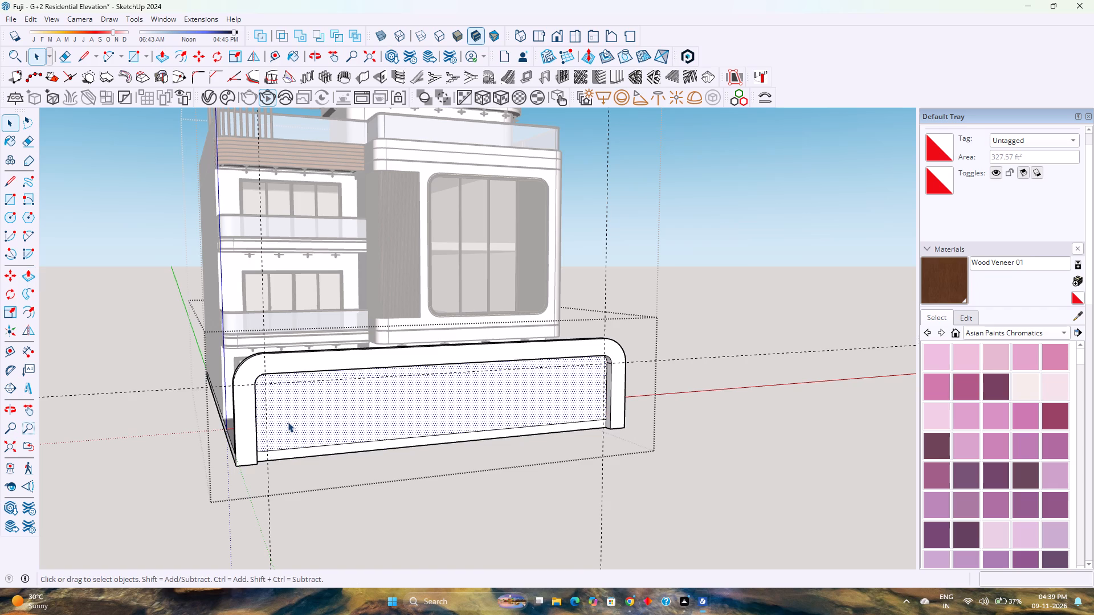
Delete all construction guides from the model.
scroll(295, 419, down, 1)
middle_drag(301, 411, 431, 430)
scroll(544, 428, up, 4)
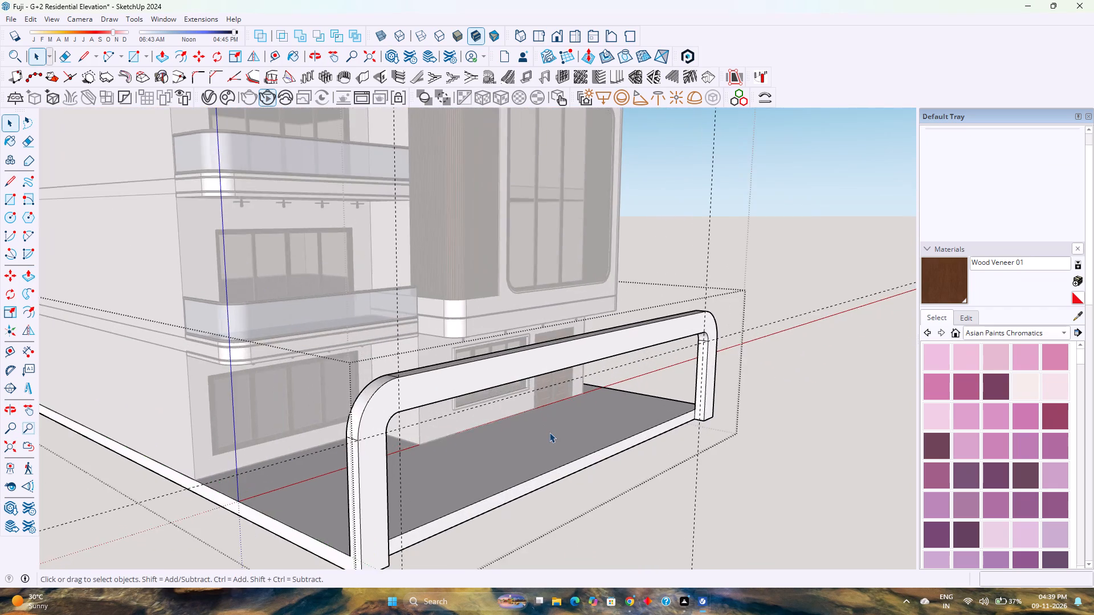
middle_drag(549, 433, 475, 445)
scroll(473, 444, down, 4)
middle_drag(482, 477, 436, 495)
middle_click(436, 495)
scroll(404, 498, up, 3)
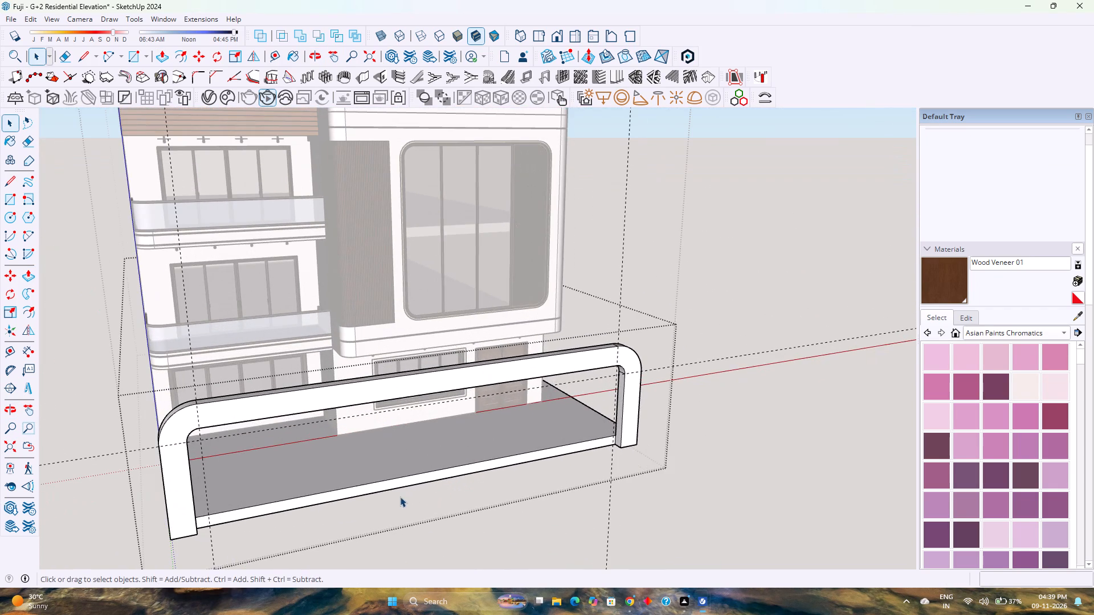
click(28, 17)
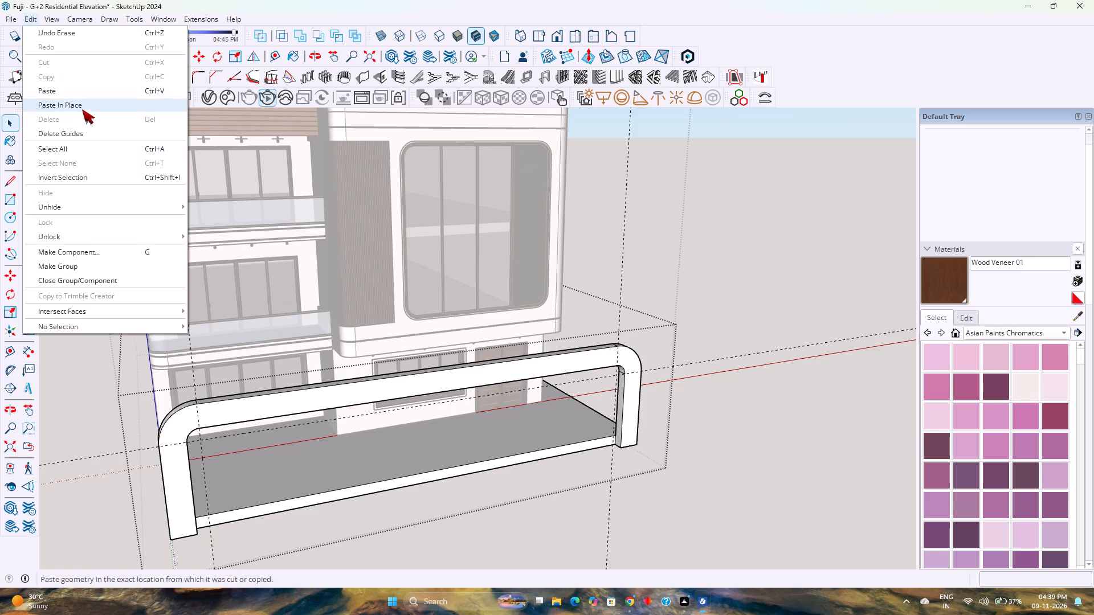
click(107, 137)
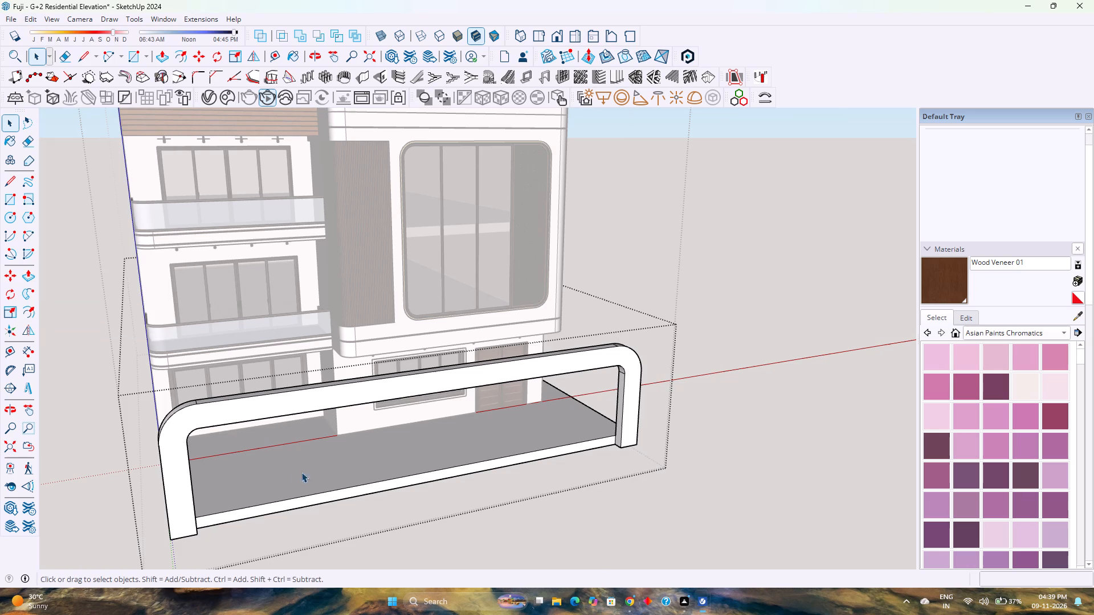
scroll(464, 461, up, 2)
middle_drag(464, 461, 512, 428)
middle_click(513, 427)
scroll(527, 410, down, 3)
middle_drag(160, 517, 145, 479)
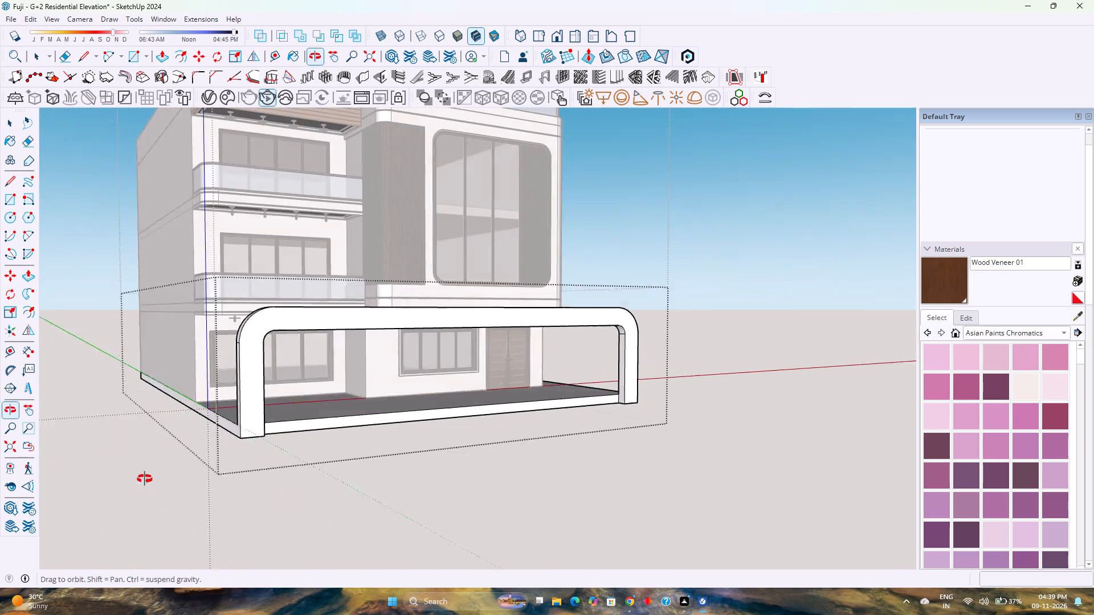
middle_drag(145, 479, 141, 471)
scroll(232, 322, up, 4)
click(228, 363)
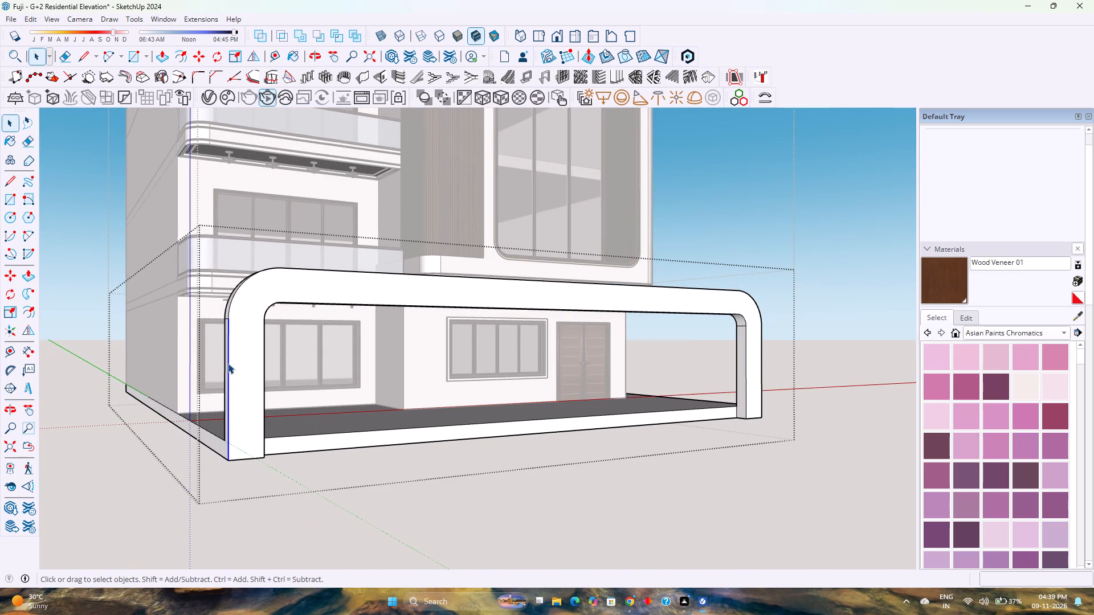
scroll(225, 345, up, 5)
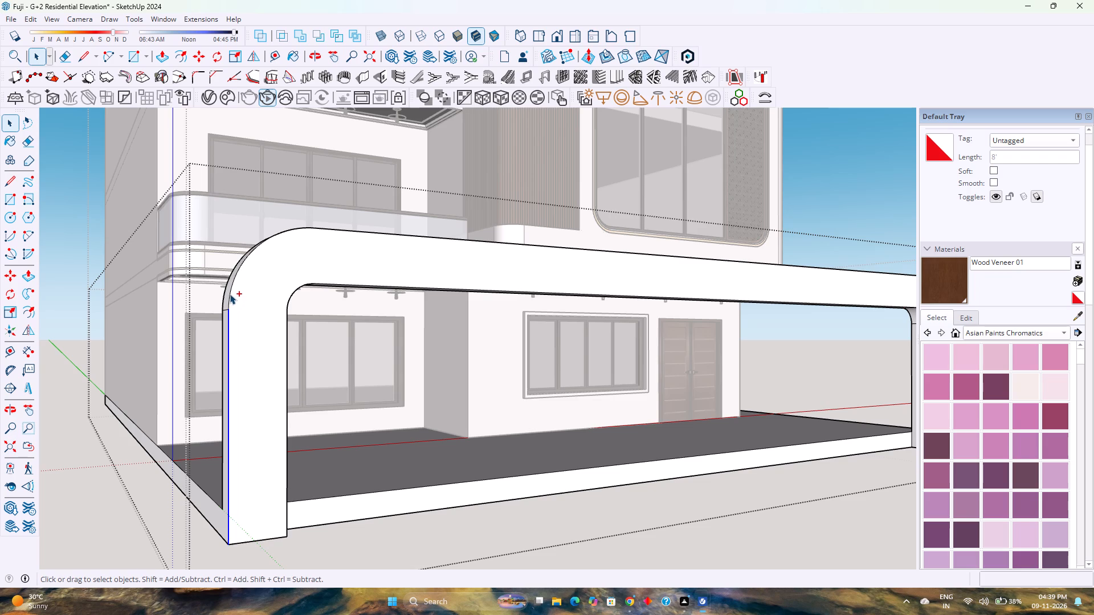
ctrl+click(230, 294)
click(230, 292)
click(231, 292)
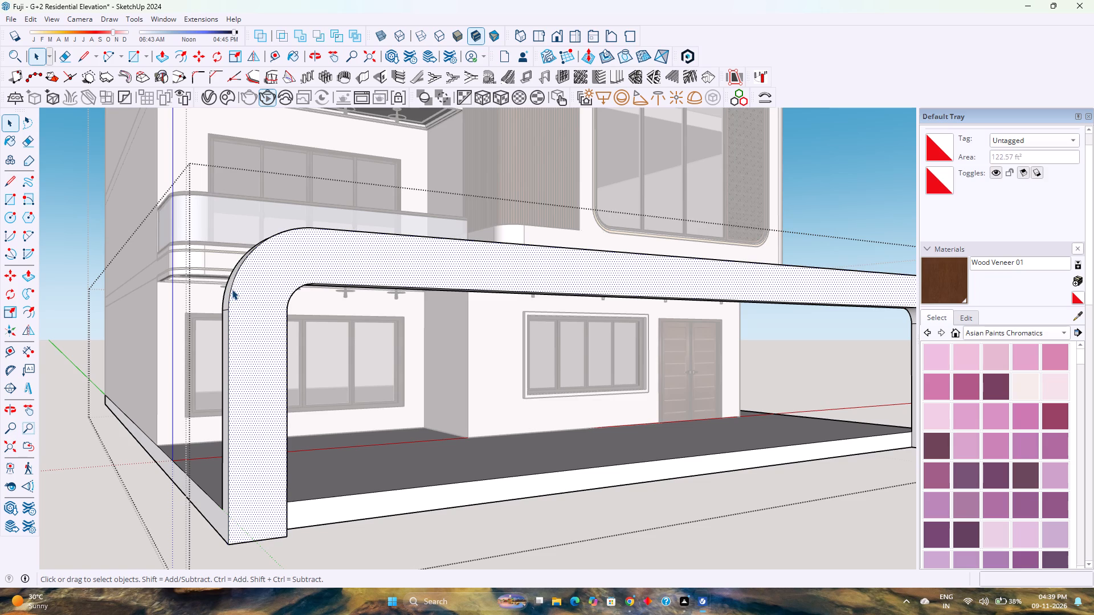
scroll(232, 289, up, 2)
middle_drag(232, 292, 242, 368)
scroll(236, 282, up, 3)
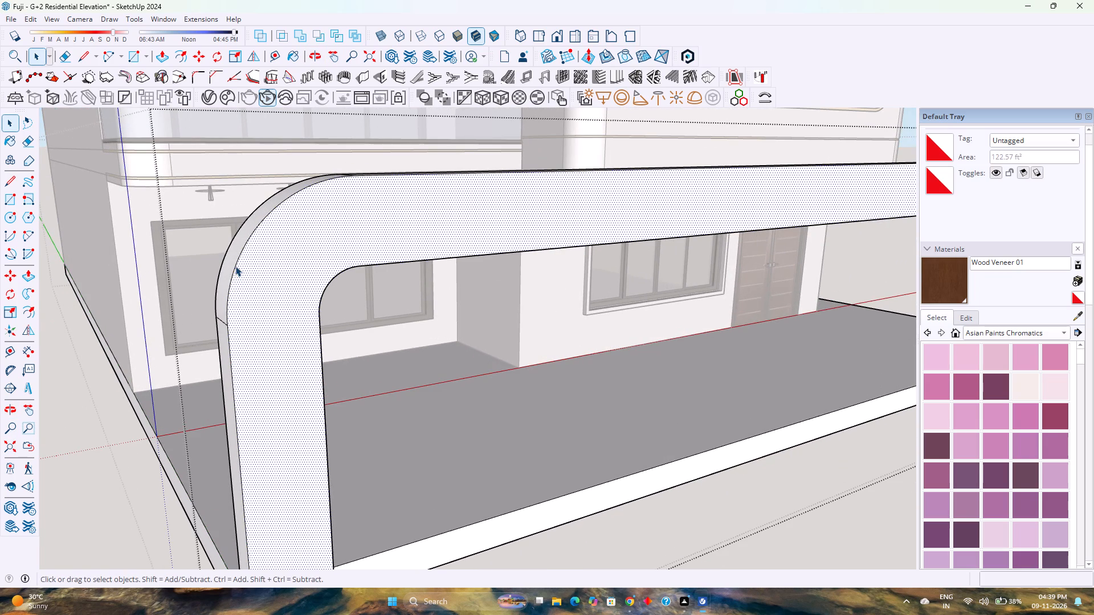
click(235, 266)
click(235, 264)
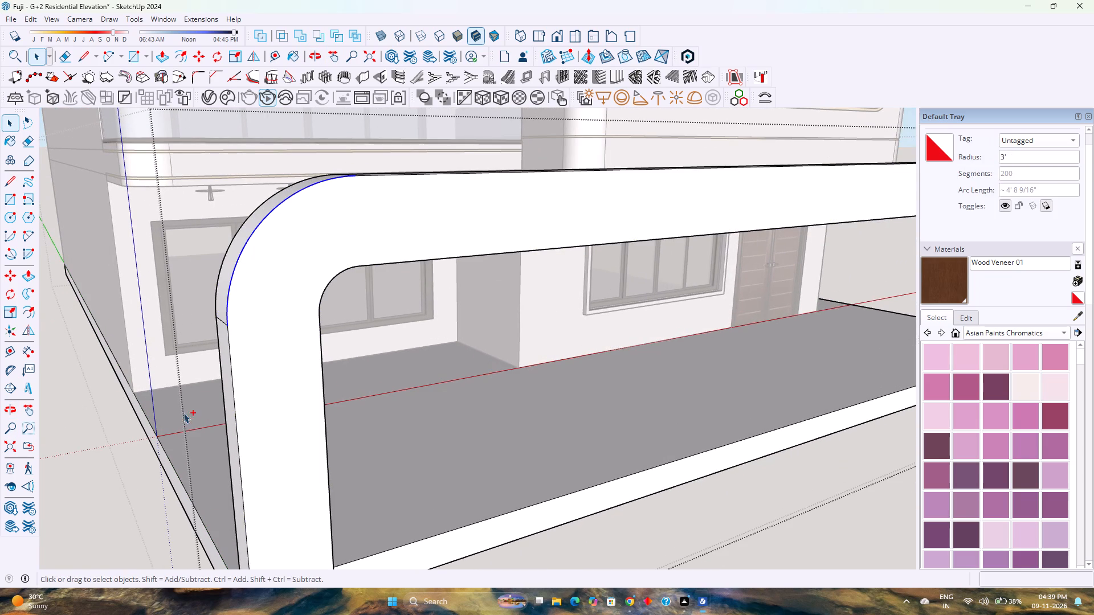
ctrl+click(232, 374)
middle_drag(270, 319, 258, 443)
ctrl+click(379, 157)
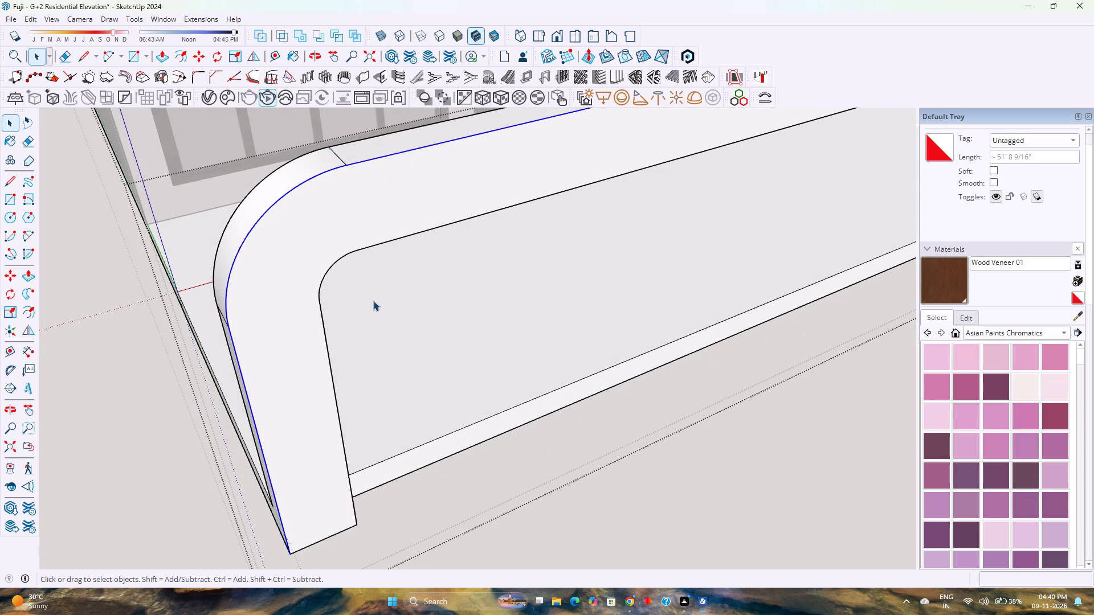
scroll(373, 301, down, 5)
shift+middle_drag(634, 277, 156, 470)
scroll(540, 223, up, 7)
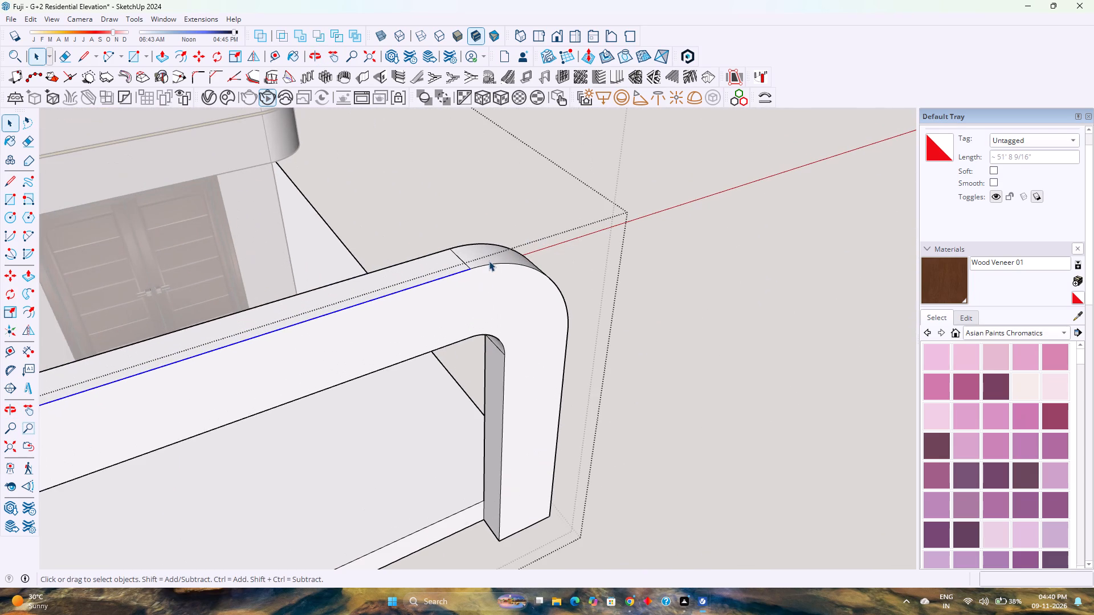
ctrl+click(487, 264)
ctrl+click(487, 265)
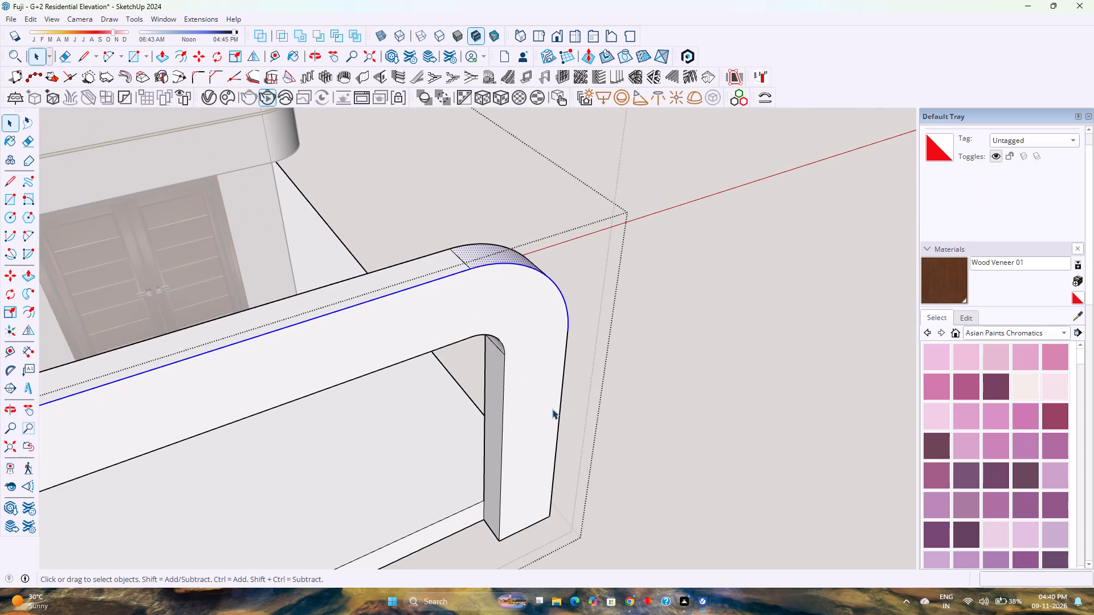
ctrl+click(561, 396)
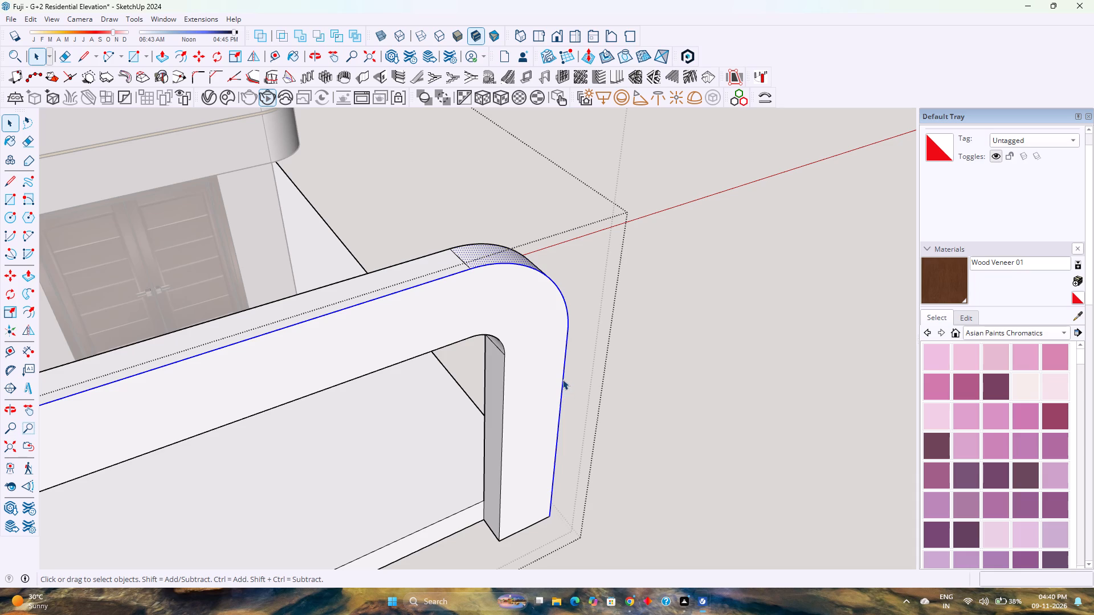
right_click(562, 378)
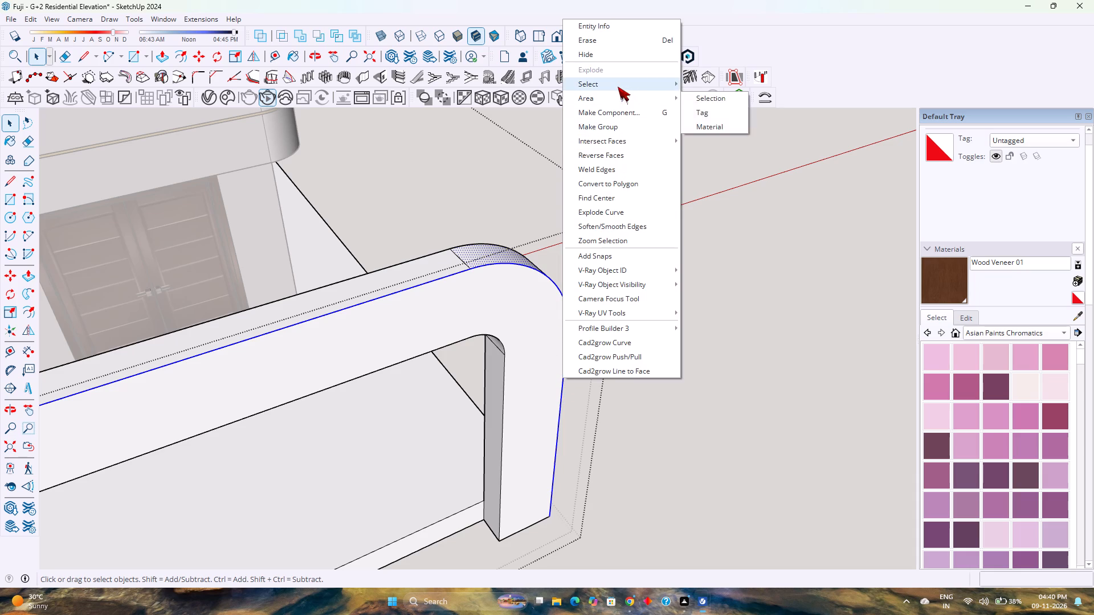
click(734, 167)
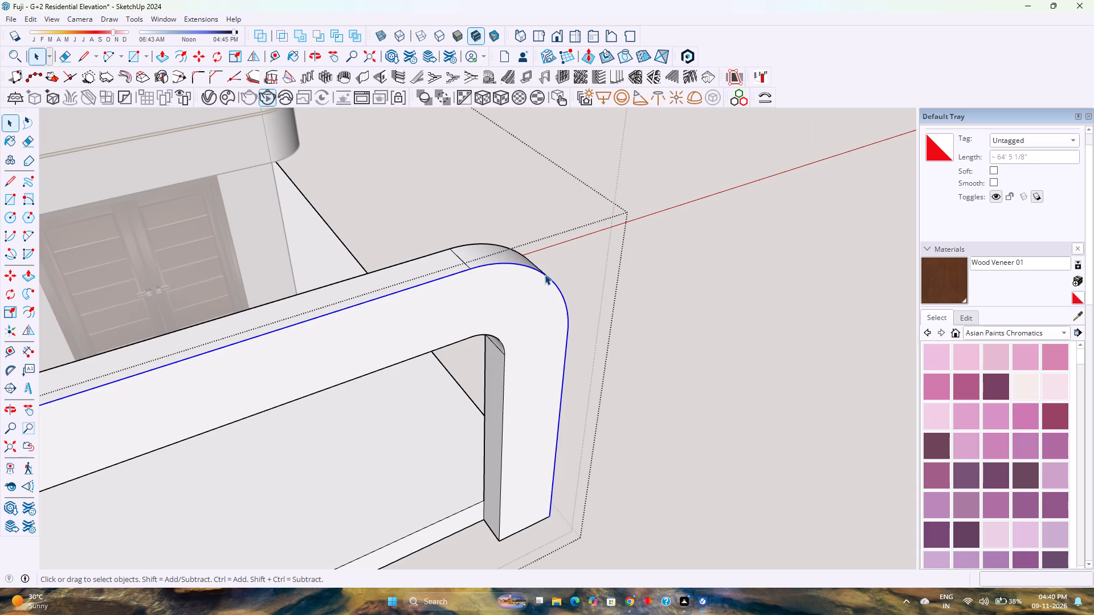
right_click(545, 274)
Weld the top edge, both corner arcs and both outer vertical edges of the frame's front face into one curve.
click(492, 265)
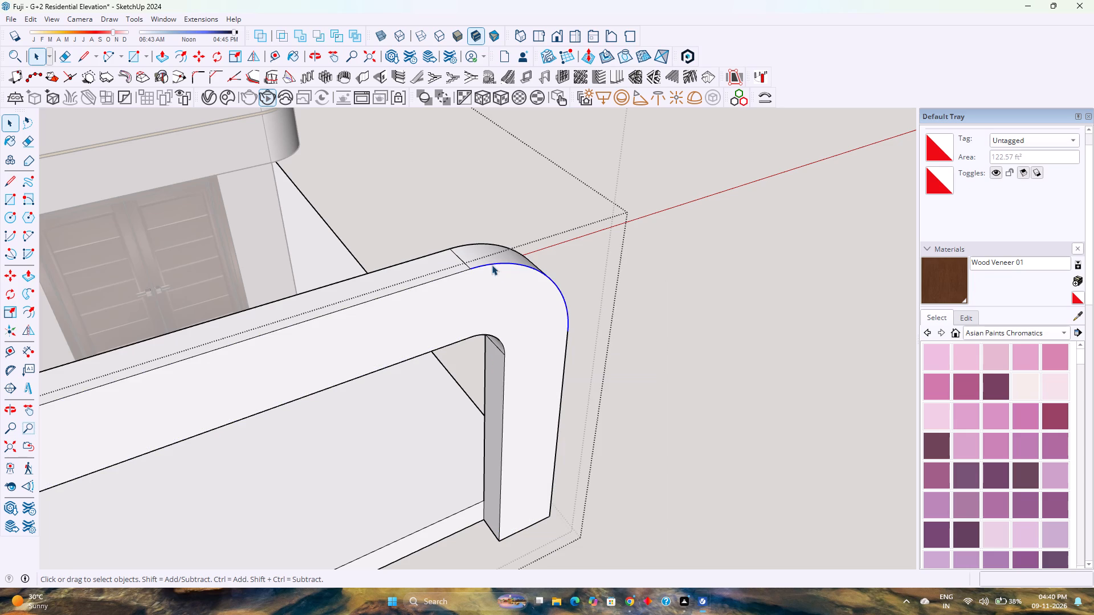
ctrl+click(564, 379)
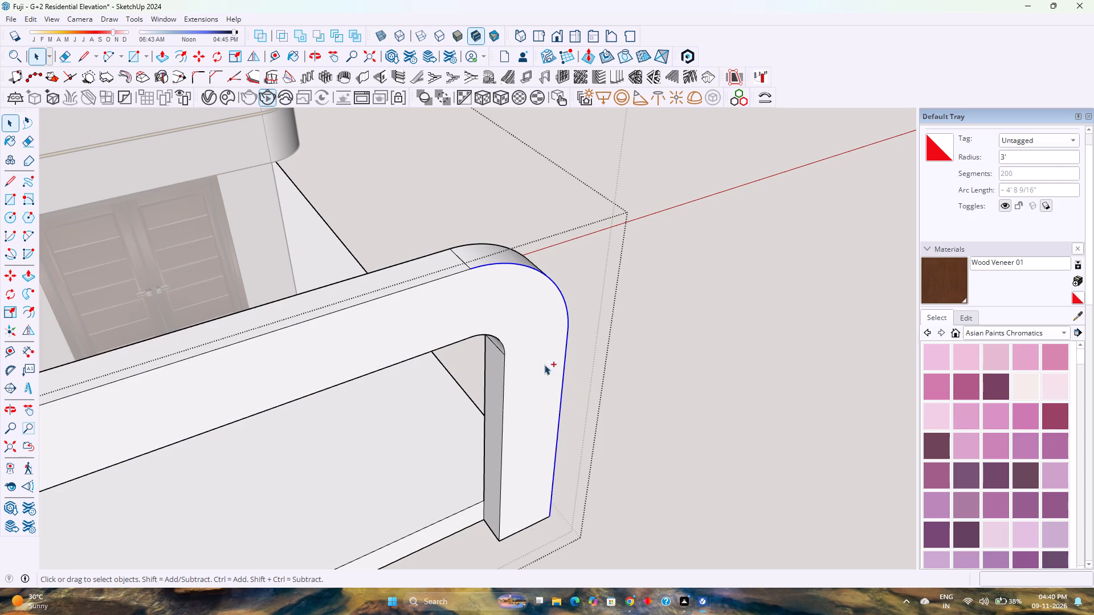
ctrl+click(435, 281)
scroll(550, 333, down, 5)
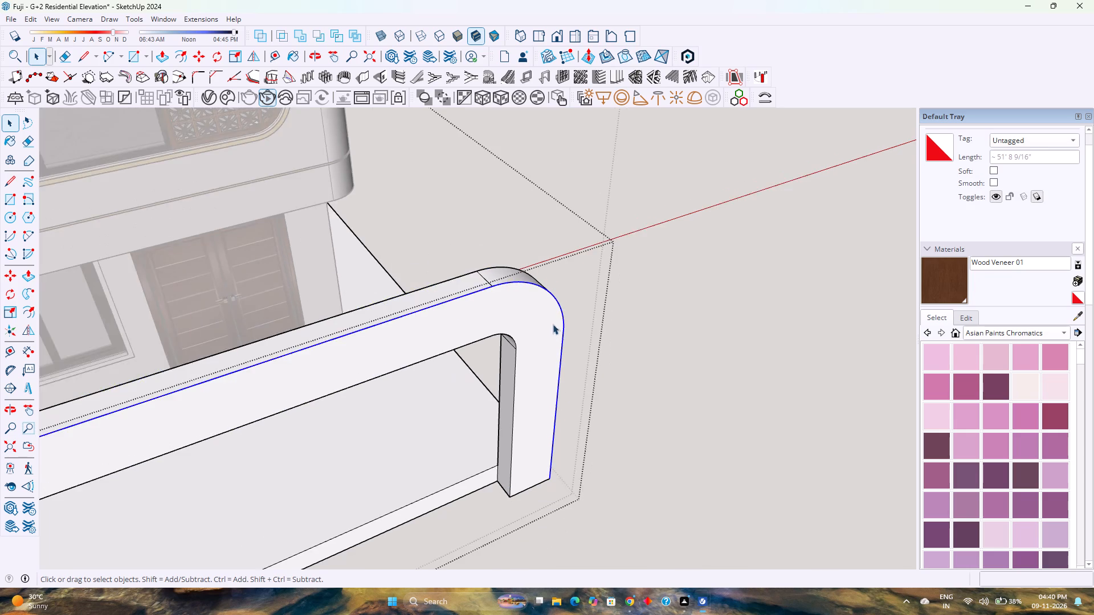
scroll(553, 324, down, 2)
shift+middle_drag(351, 397, 761, 306)
middle_drag(717, 325, 651, 313)
scroll(153, 452, up, 6)
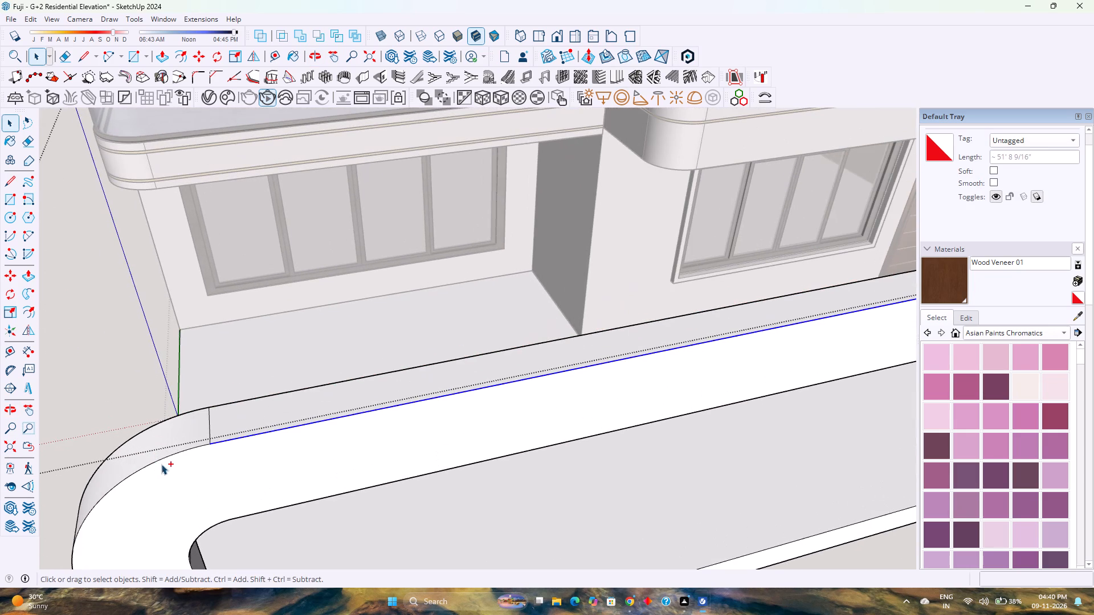
ctrl+click(164, 457)
scroll(253, 408, down, 10)
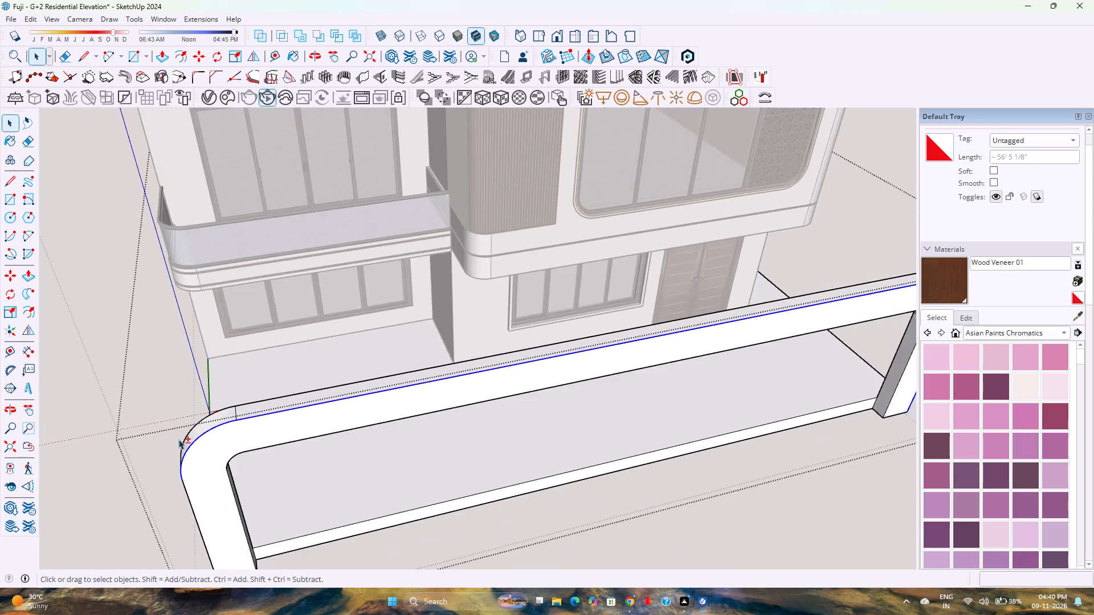
shift+middle_drag(178, 439, 303, 333)
scroll(324, 401, up, 9)
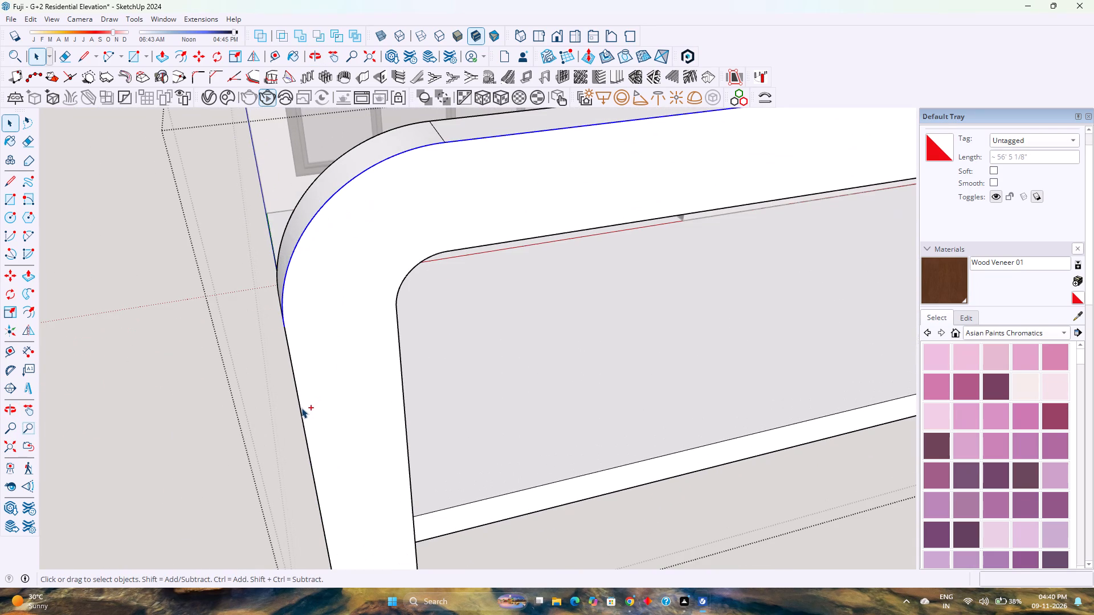
ctrl+click(301, 408)
right_click(299, 408)
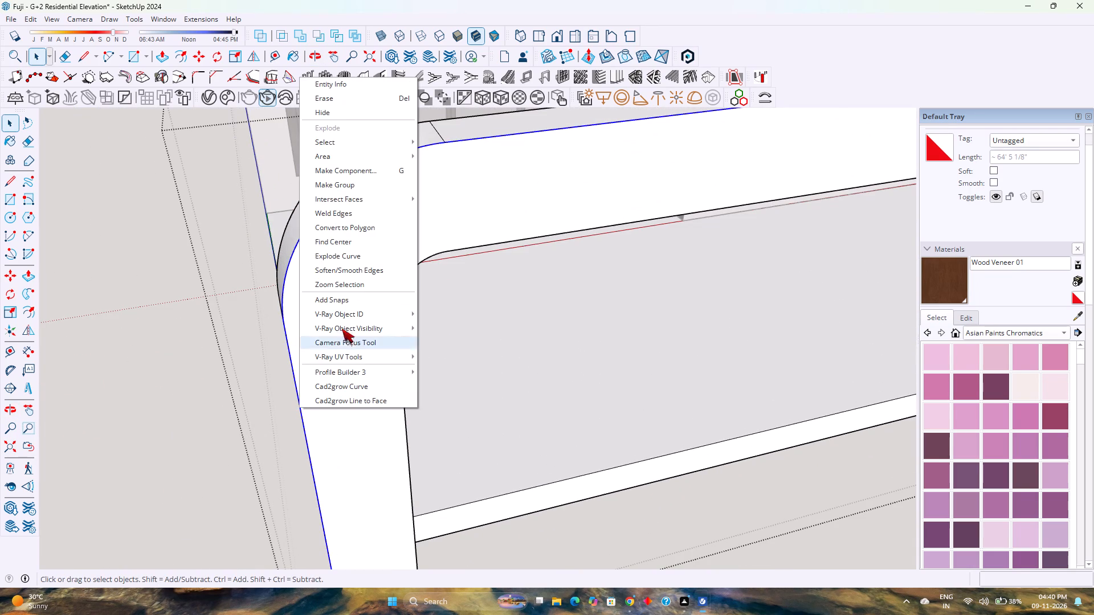
click(364, 211)
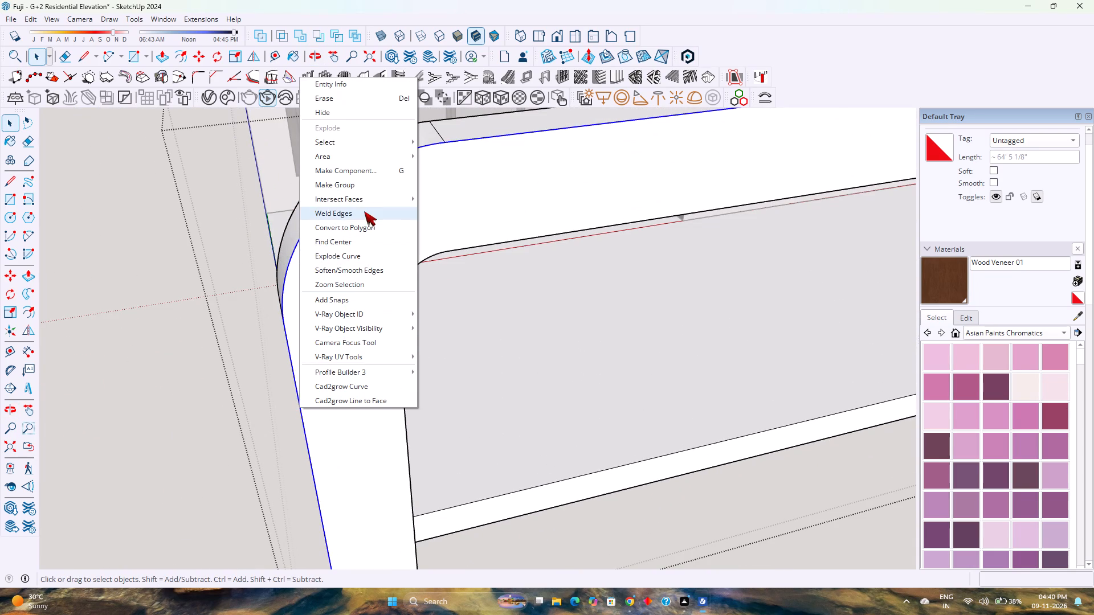
Place a vertical guide on the front face of the frame's left post, 4" in from its outer edge.
scroll(316, 322, down, 9)
middle_drag(321, 396, 403, 298)
scroll(341, 380, up, 3)
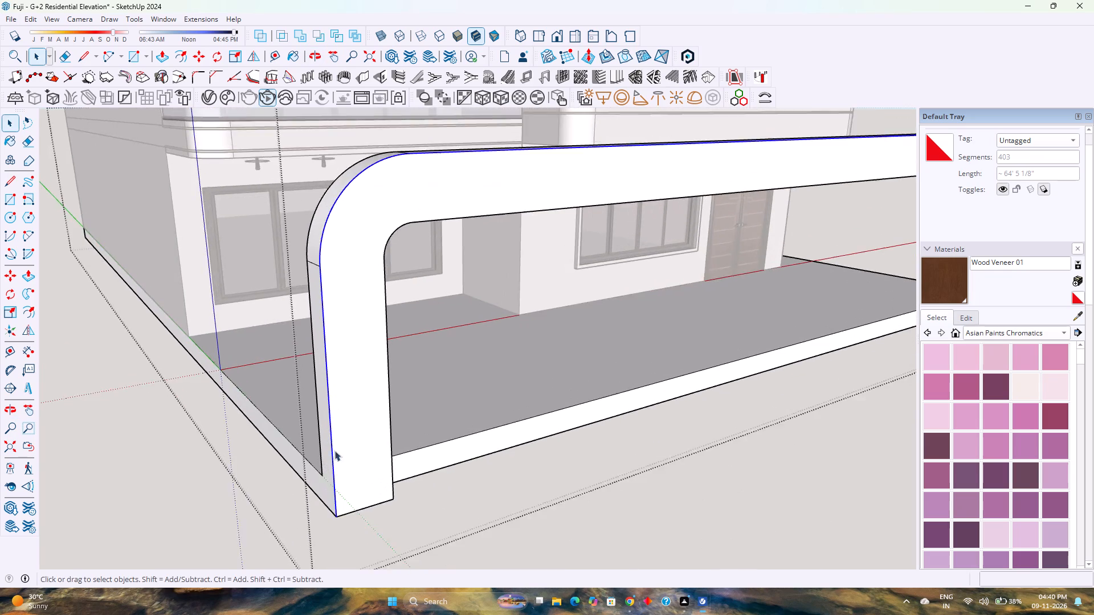
scroll(334, 450, up, 2)
middle_click(329, 449)
middle_click(328, 449)
middle_drag(326, 446, 308, 397)
middle_drag(308, 393, 308, 371)
scroll(313, 363, down, 3)
scroll(431, 286, up, 5)
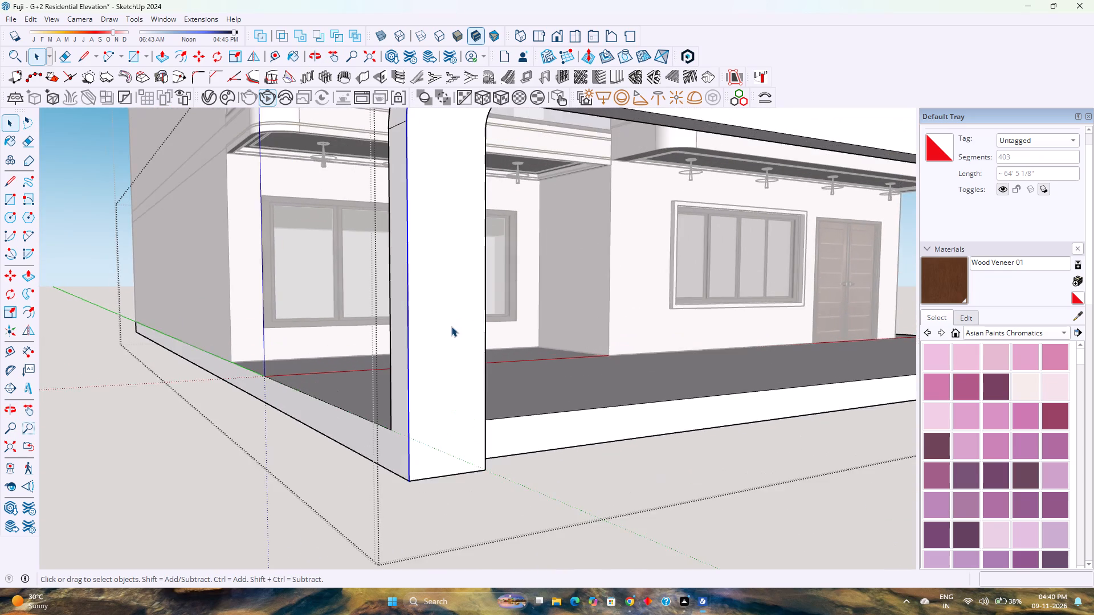
scroll(451, 326, up, 2)
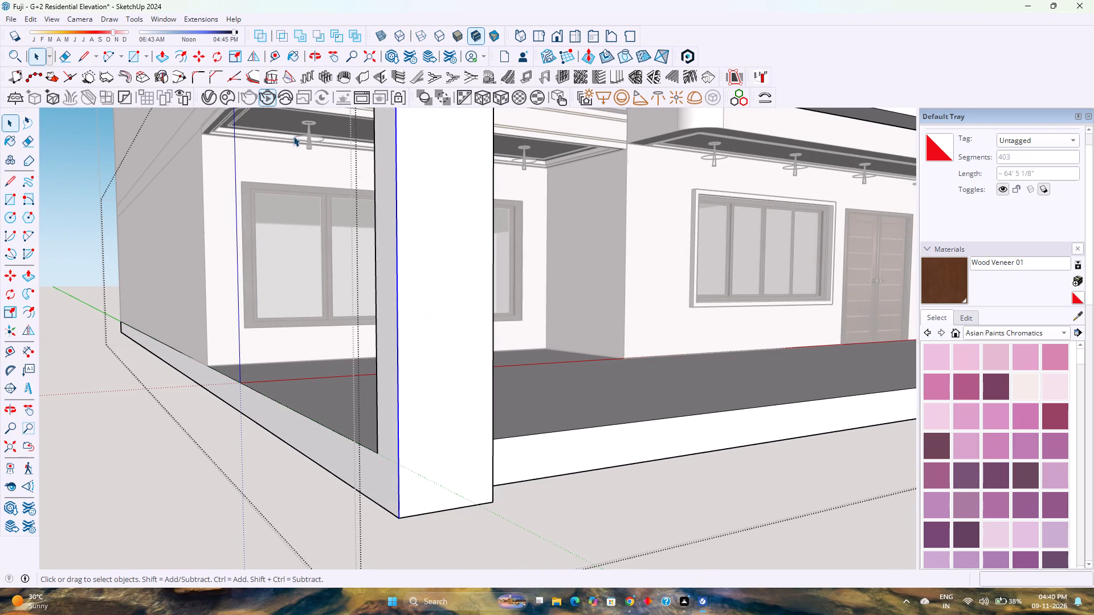
click(279, 54)
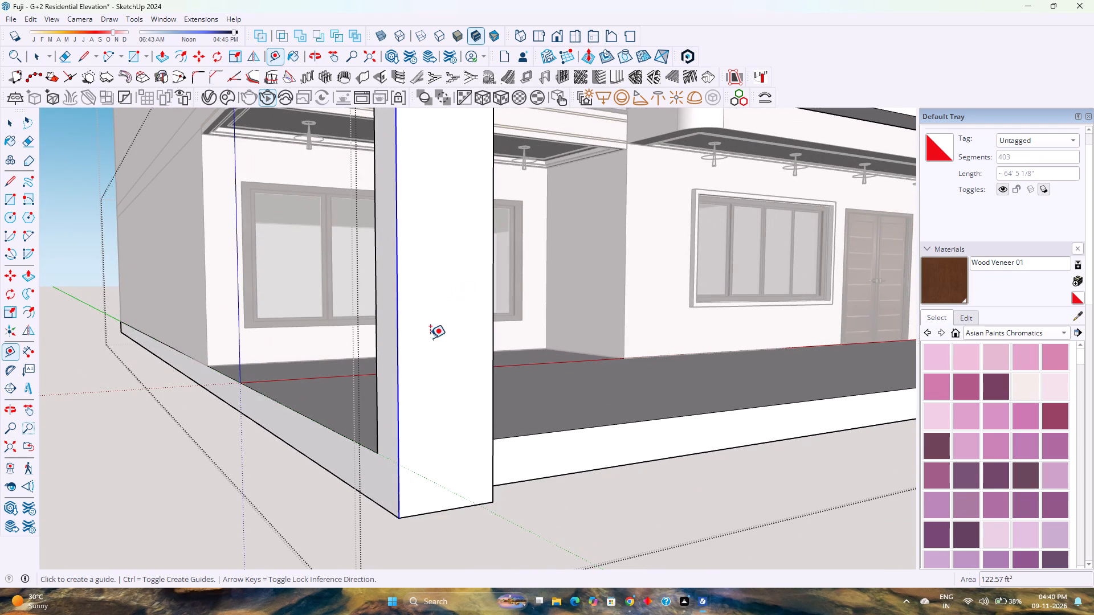
click(400, 356)
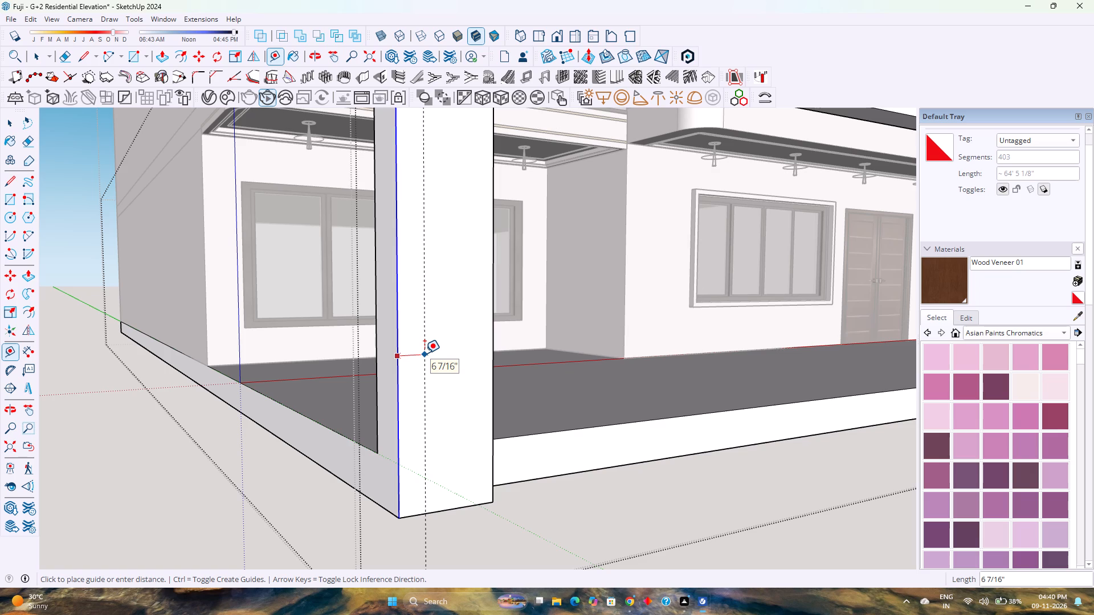
key(3)
key(Return)
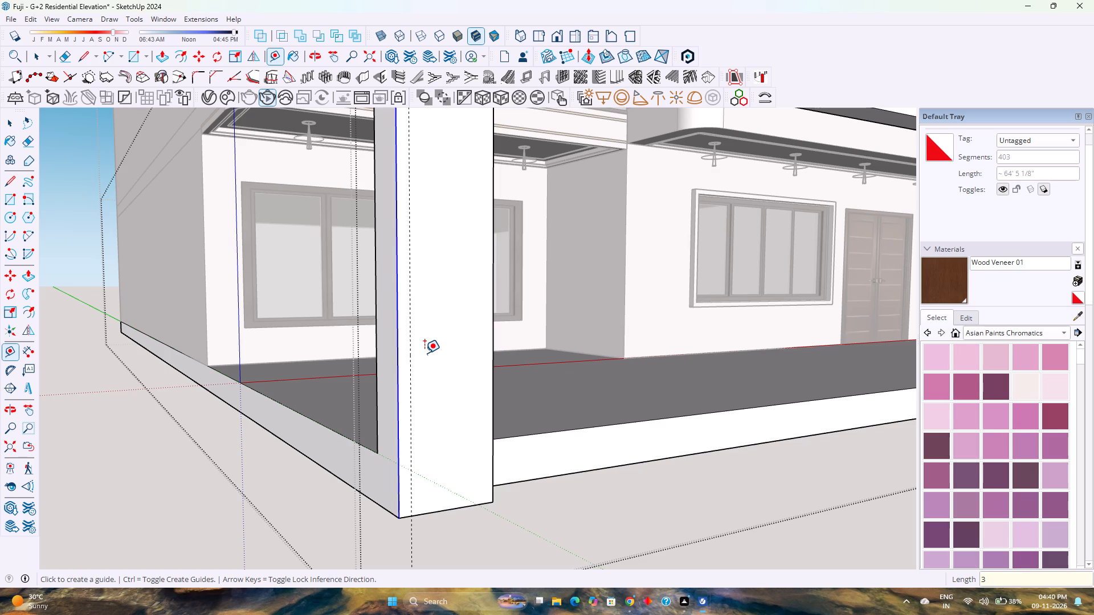
key(5)
key(Return)
middle_drag(399, 352, 299, 383)
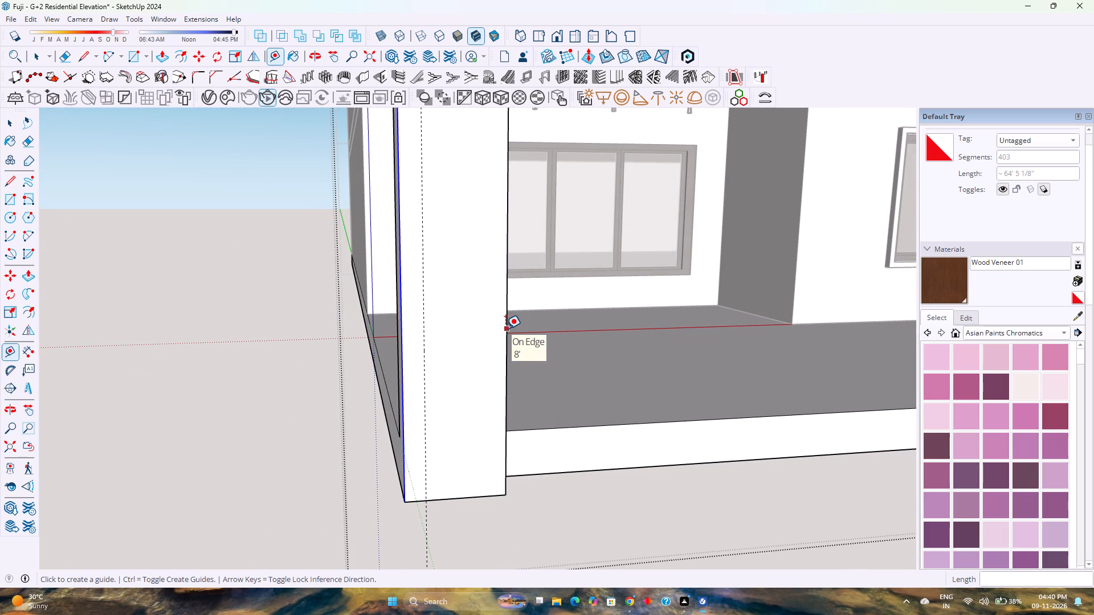
key(4)
key(Return)
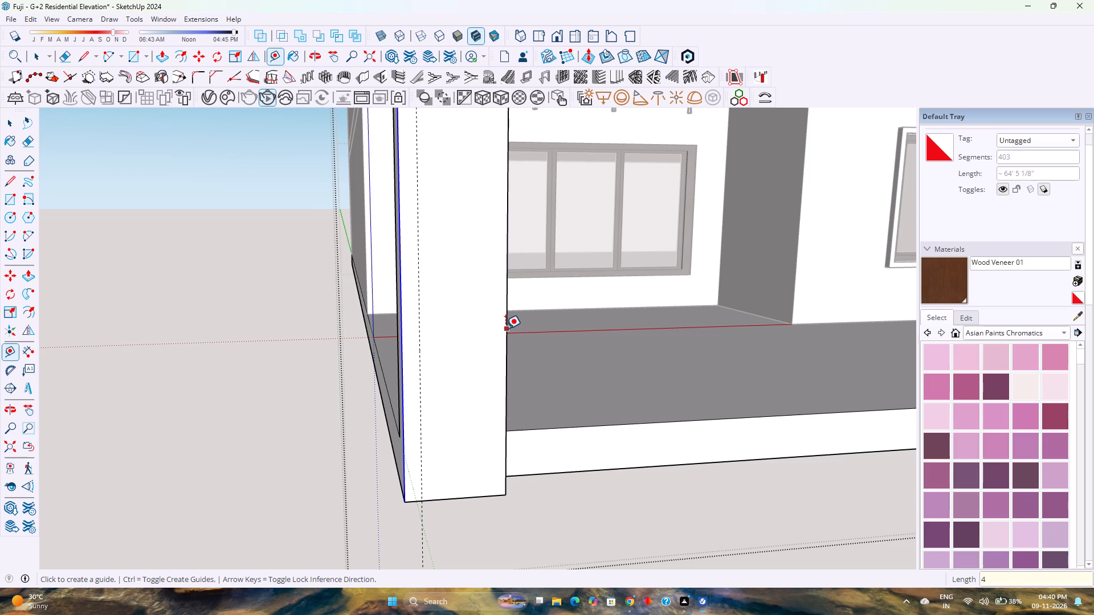
Place a second vertical guide on the left post's front face, 4" in from its inner edge.
click(509, 325)
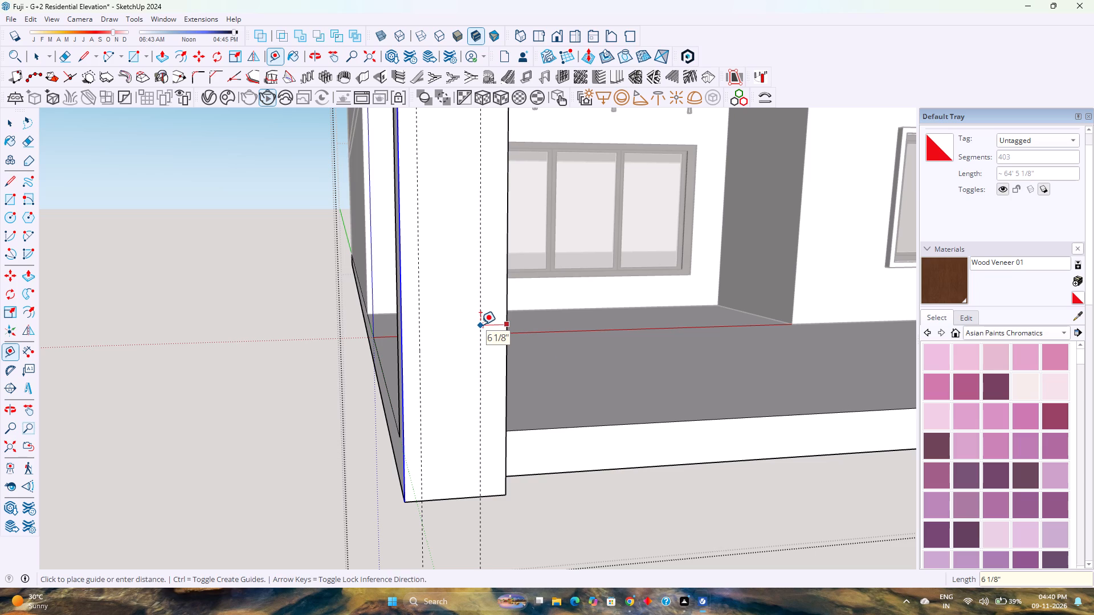
key(4)
key(Return)
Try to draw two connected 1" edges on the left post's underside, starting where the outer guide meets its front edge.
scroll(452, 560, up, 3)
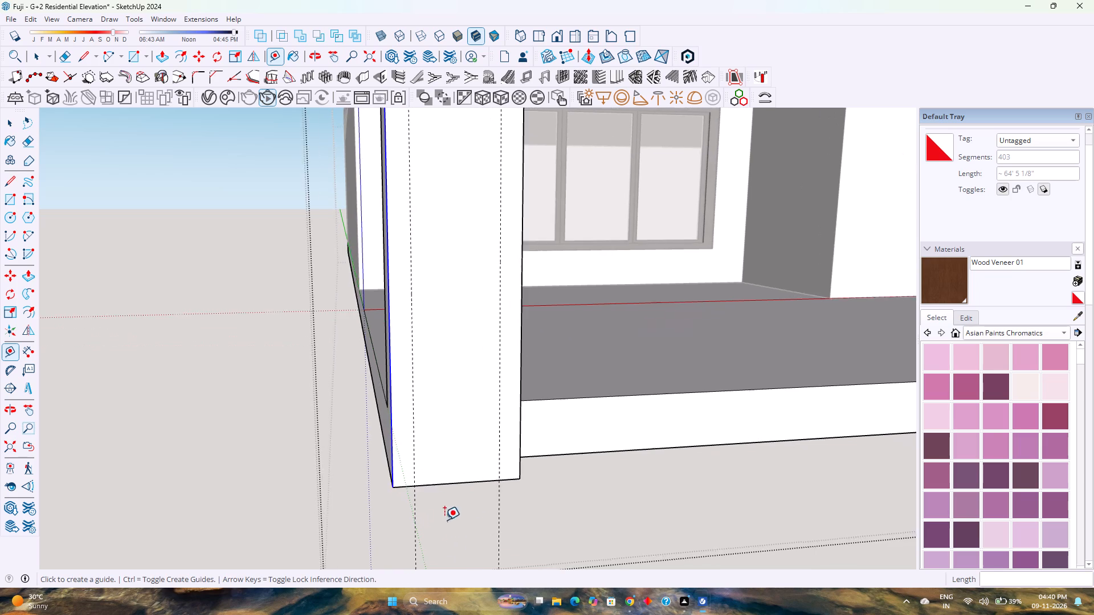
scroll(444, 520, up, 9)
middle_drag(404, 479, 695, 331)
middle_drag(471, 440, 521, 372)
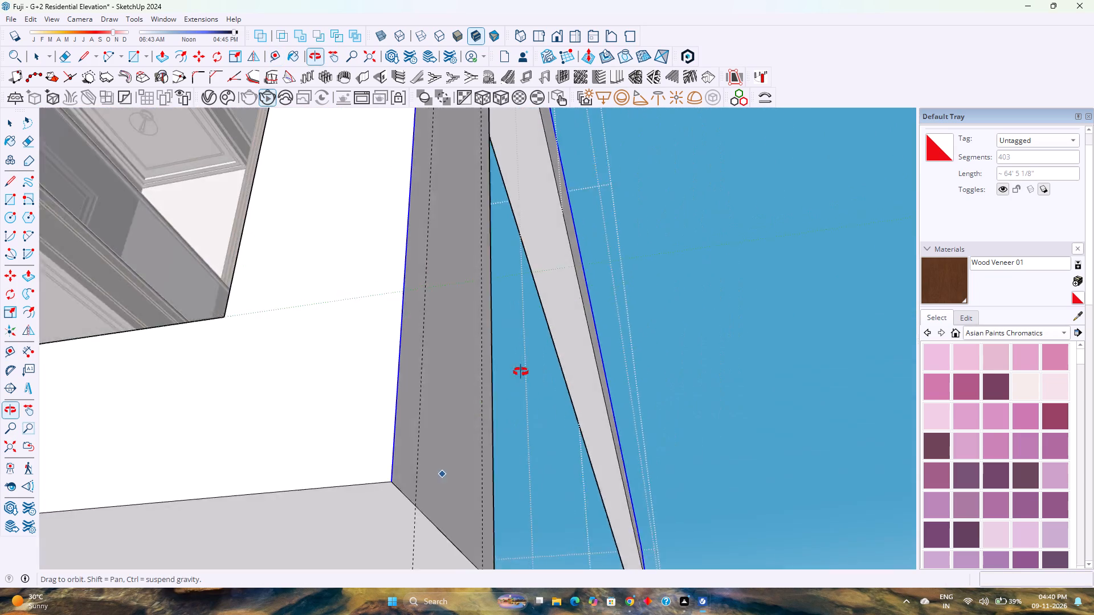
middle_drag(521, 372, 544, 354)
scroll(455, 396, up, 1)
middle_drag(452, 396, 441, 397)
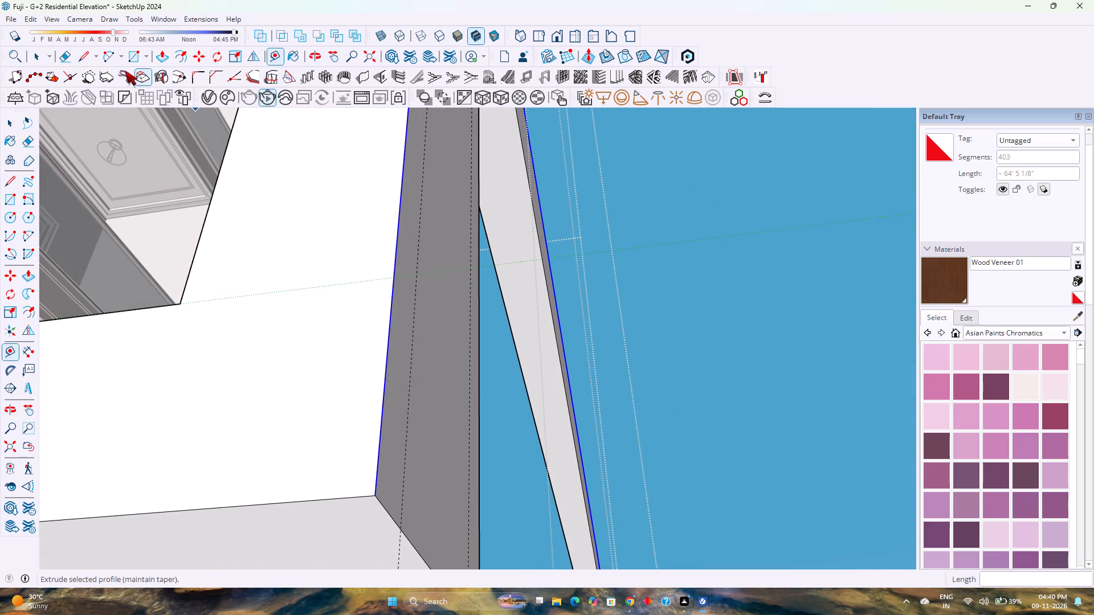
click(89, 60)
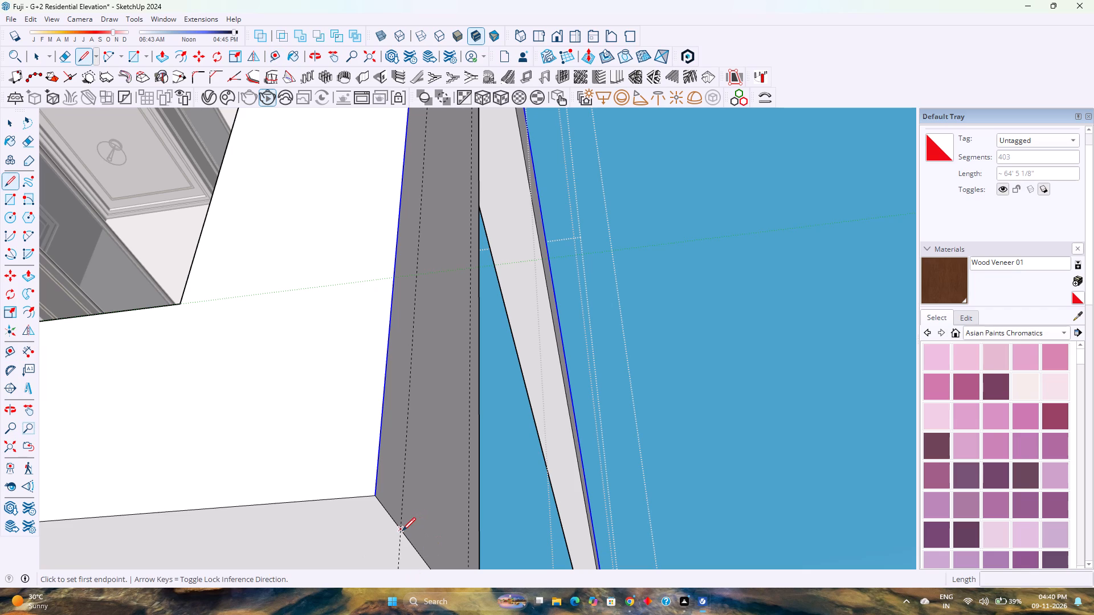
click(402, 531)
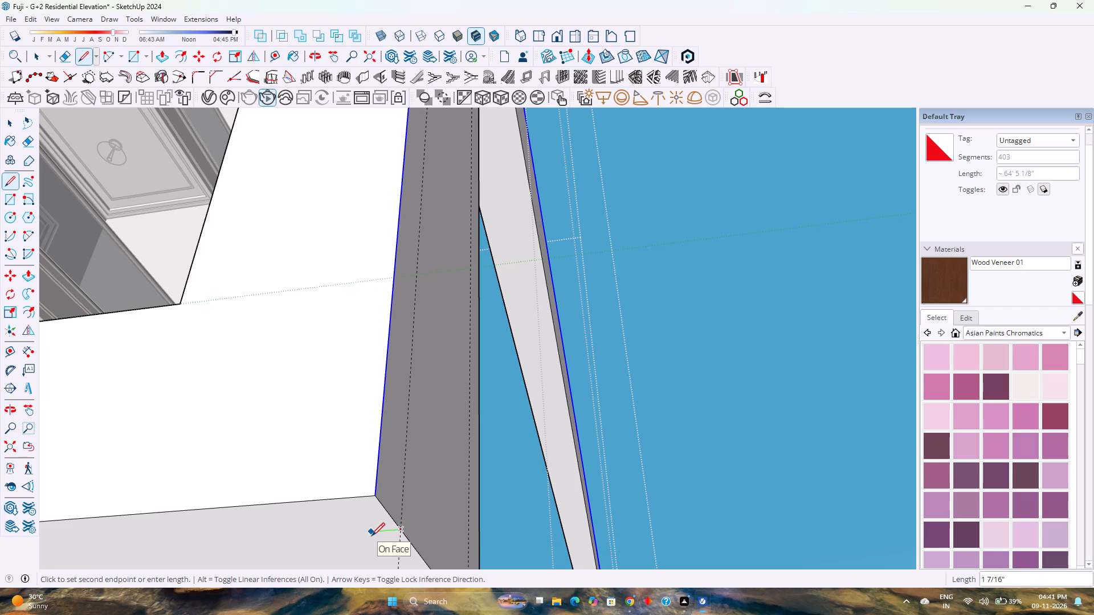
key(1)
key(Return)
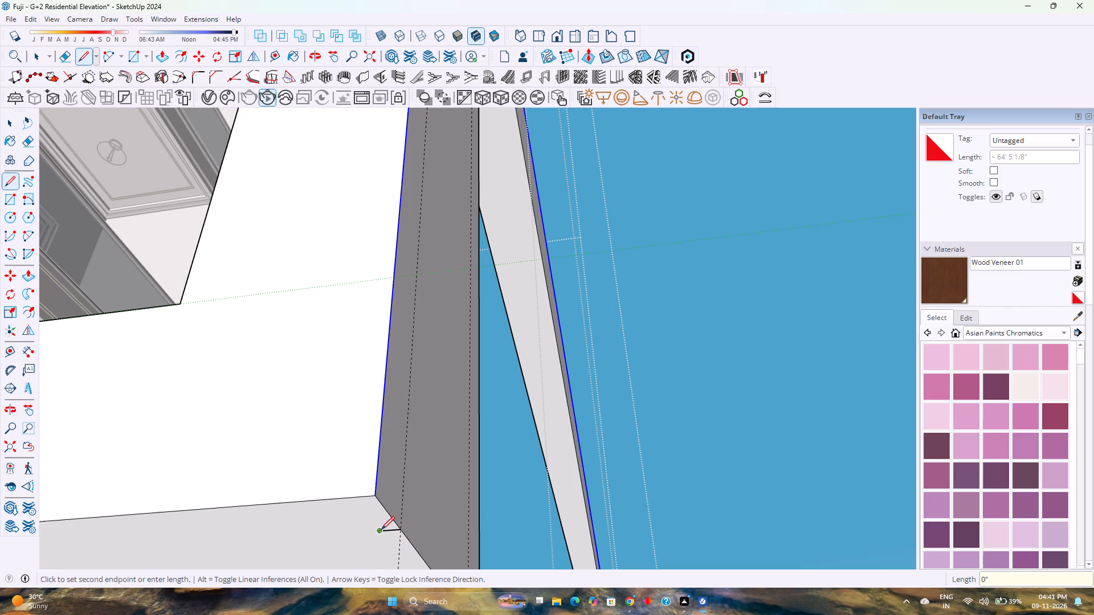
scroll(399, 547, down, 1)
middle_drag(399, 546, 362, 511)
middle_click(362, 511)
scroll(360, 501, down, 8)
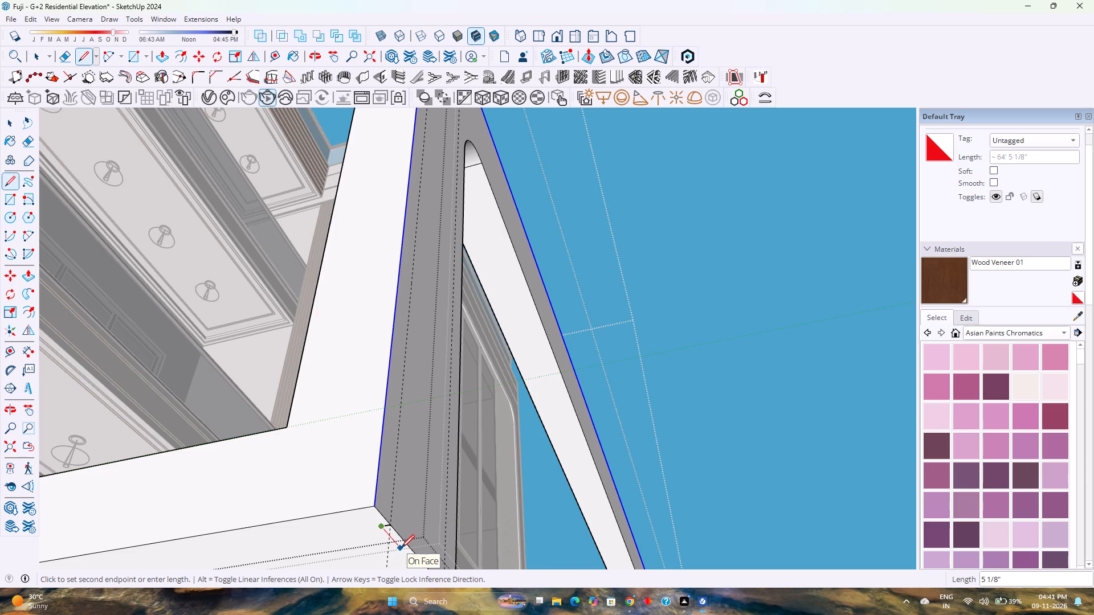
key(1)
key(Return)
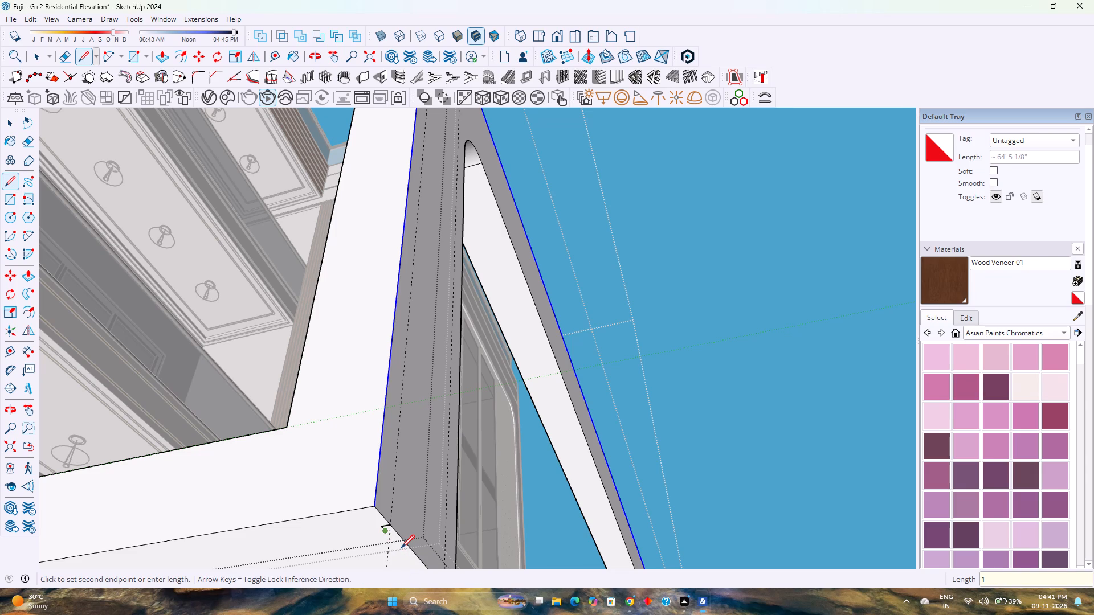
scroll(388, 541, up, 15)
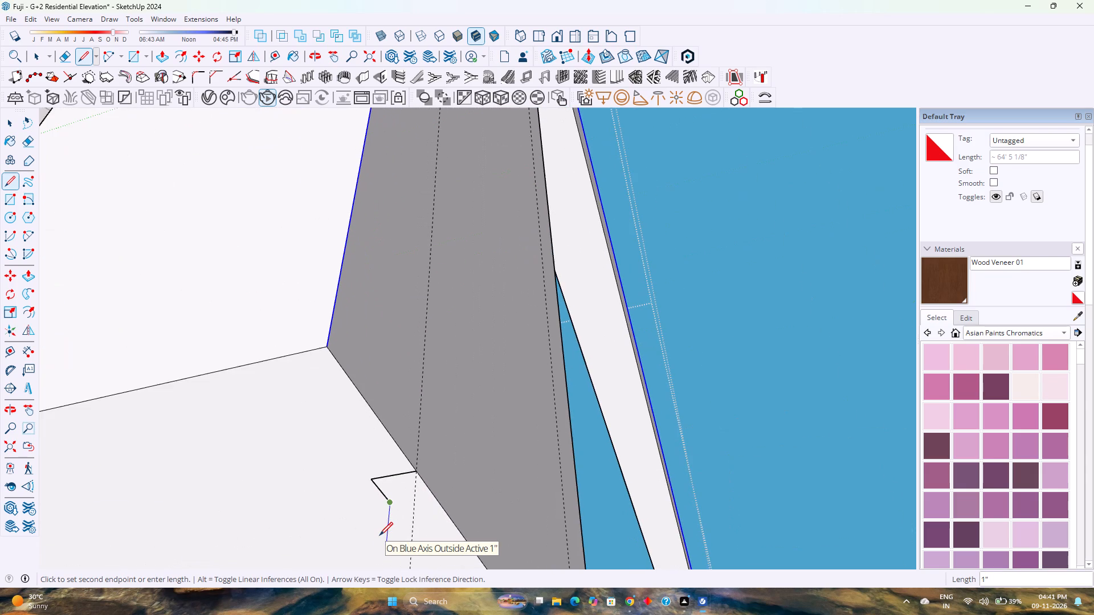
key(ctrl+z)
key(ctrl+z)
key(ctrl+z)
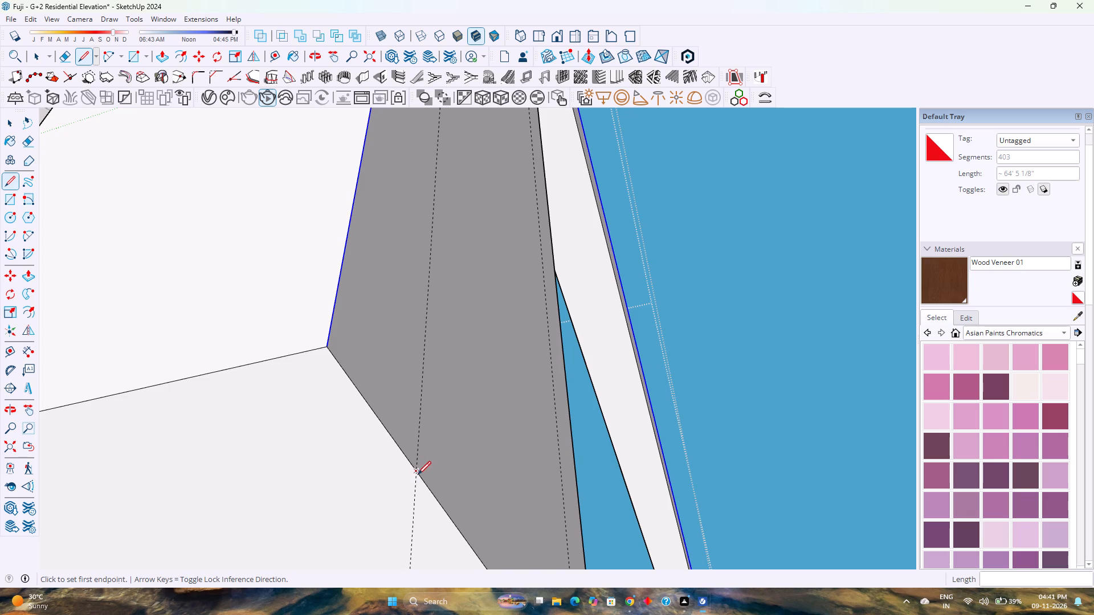
Draw a 1" edge on the left post's underside, running back from where the outer guide meets the front edge.
click(418, 474)
key(1)
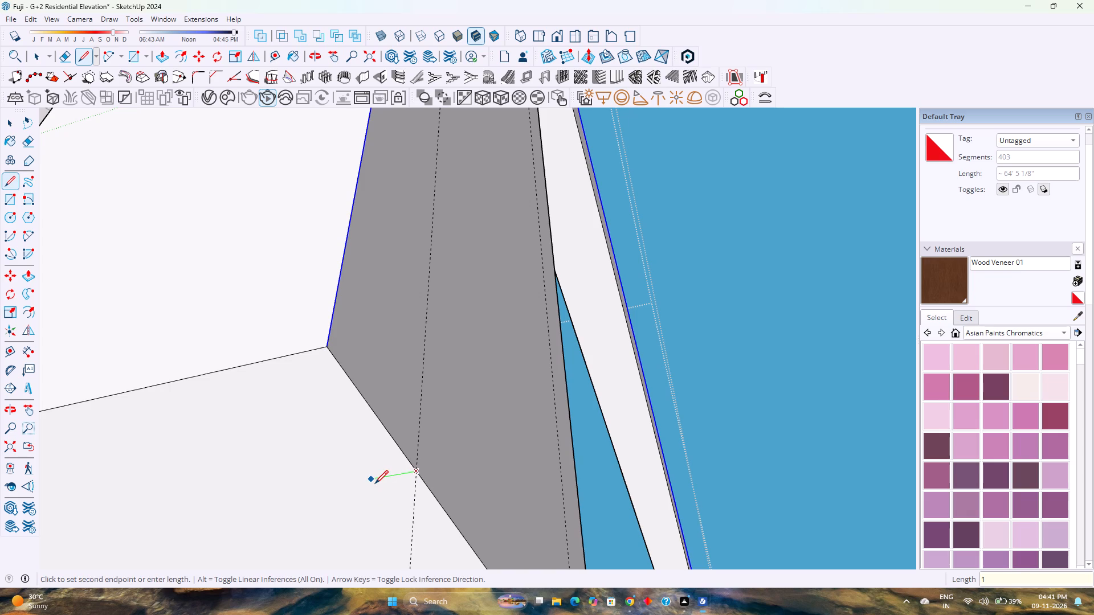
key(Return)
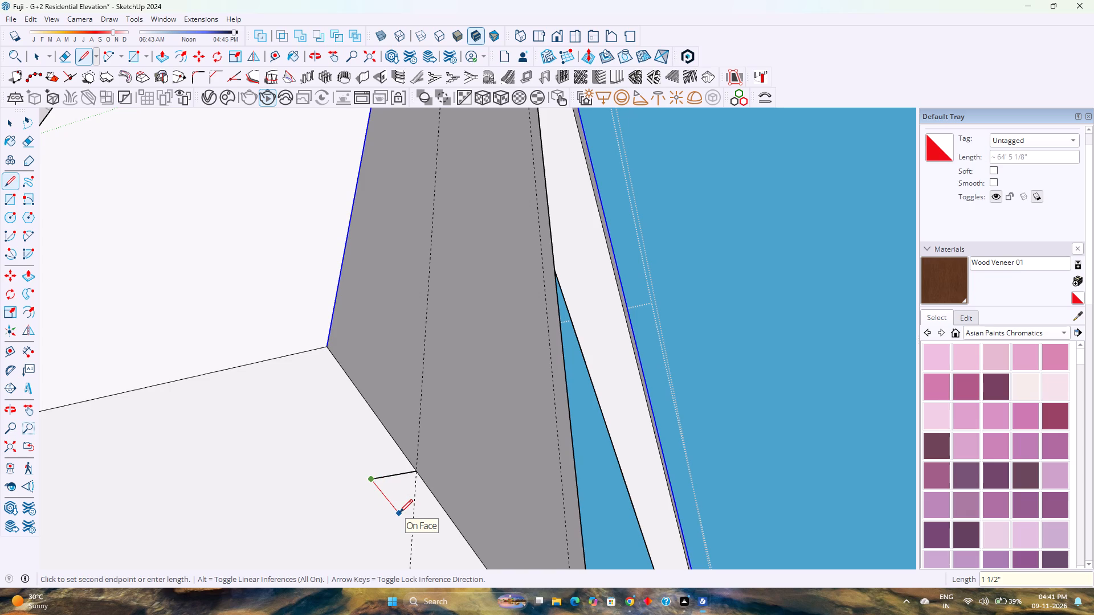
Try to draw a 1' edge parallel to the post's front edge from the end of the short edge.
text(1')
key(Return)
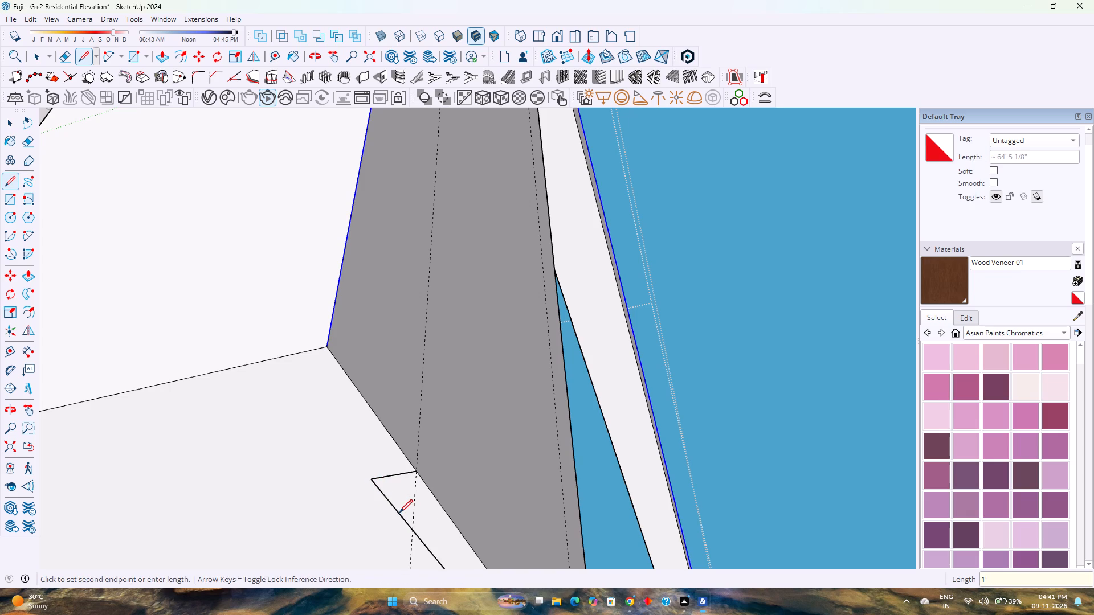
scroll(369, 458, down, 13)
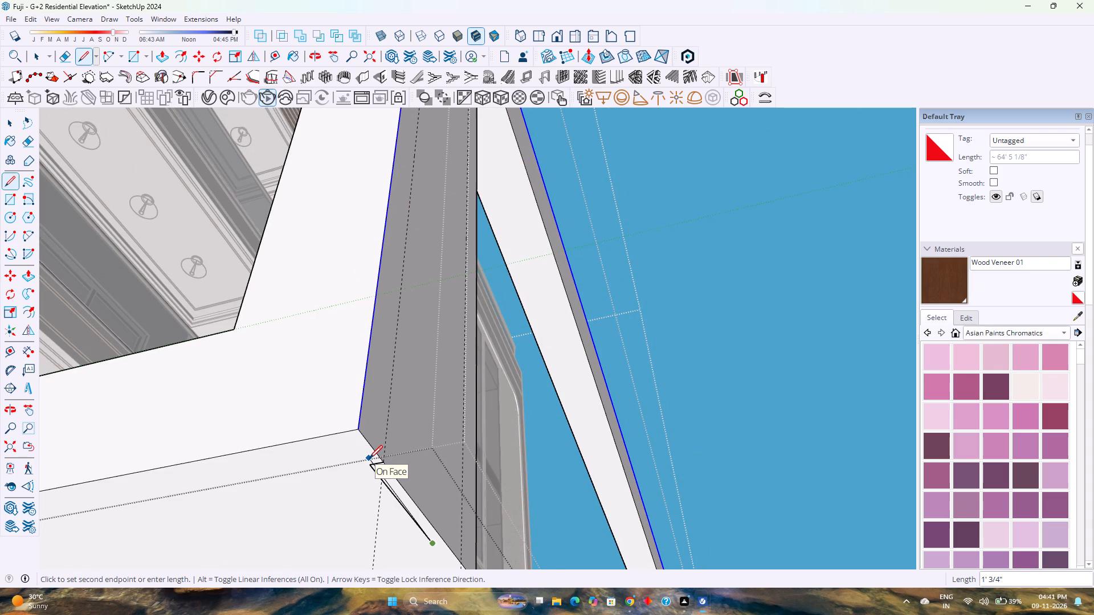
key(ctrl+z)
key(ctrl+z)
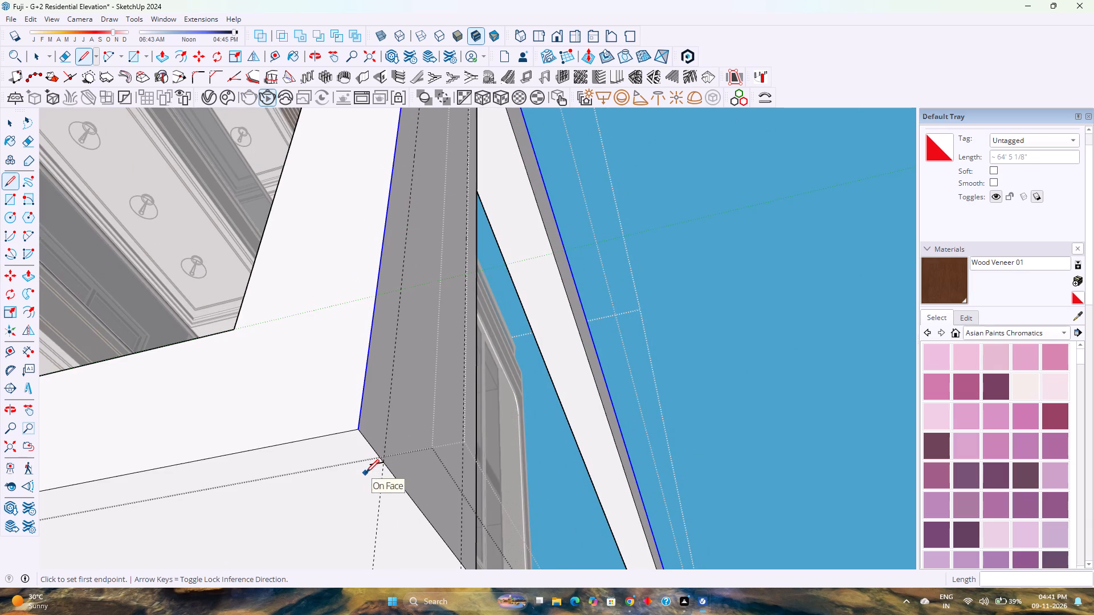
Complete a 1" square profile with a 1" edge along the red axis and a closing edge to the post's front edge.
click(370, 466)
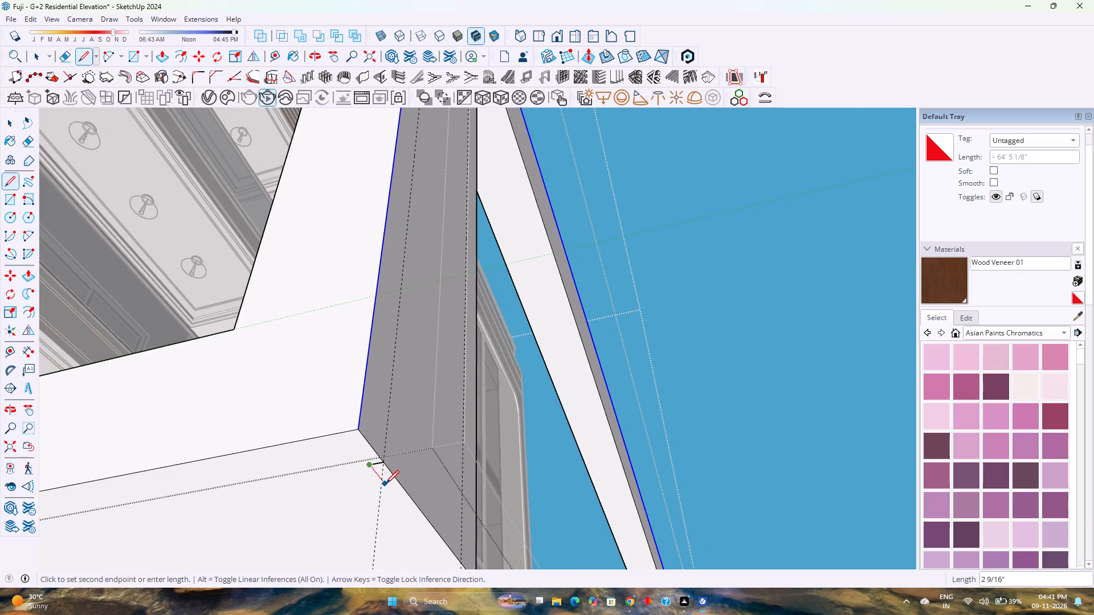
key(Right)
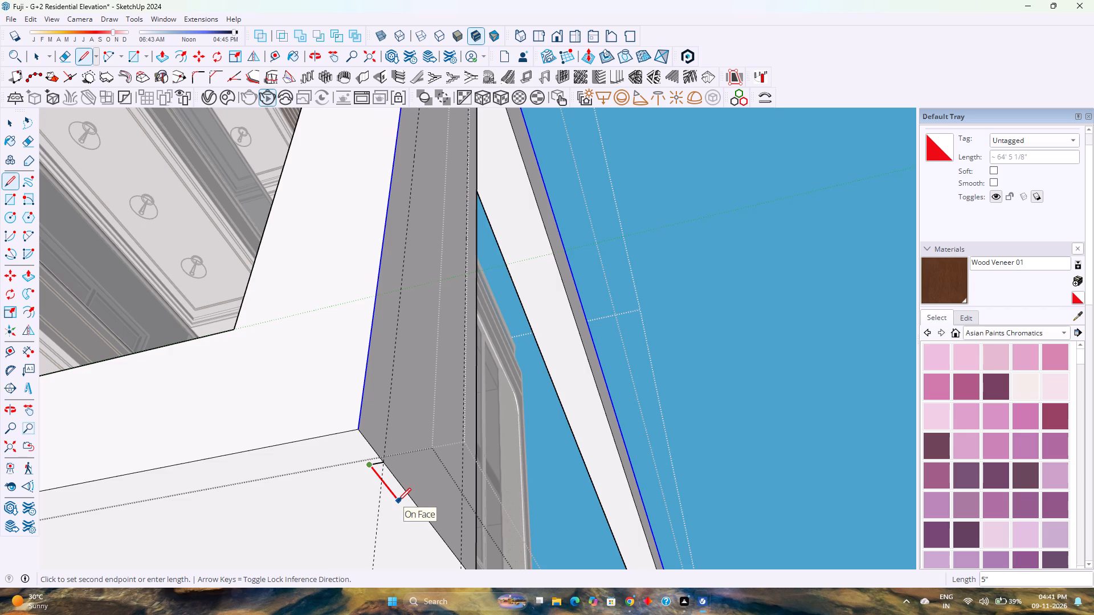
key(1)
key(Return)
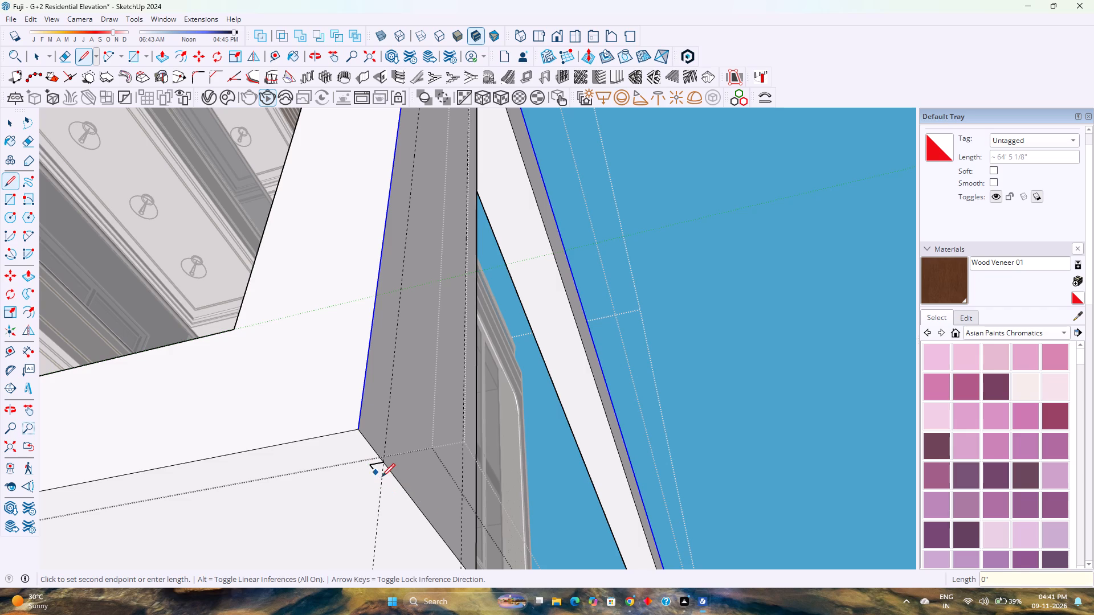
scroll(382, 472, up, 15)
middle_drag(407, 454, 245, 438)
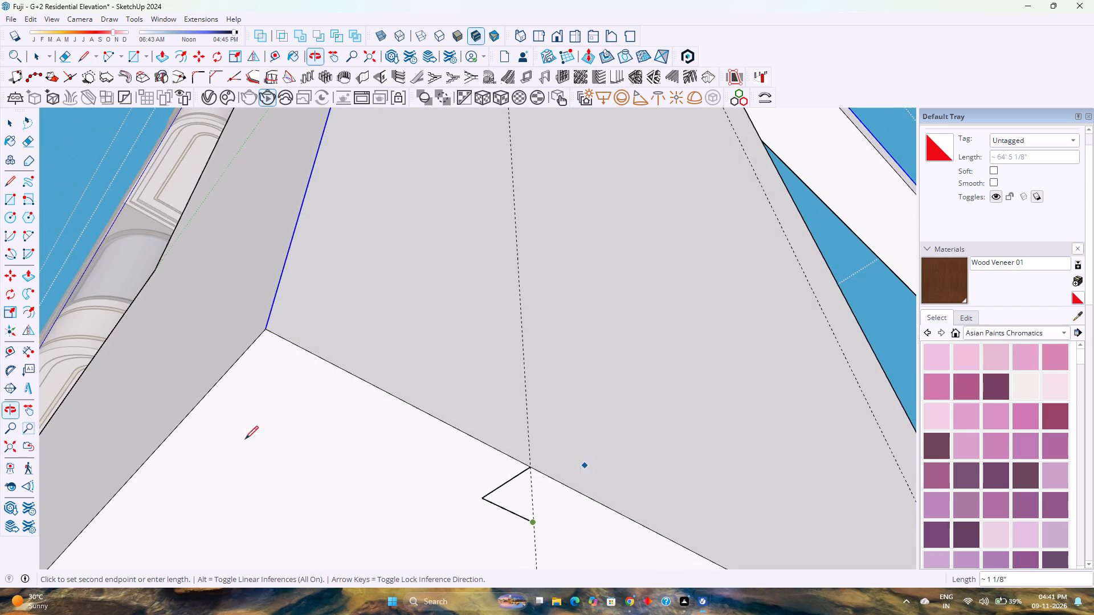
click(576, 492)
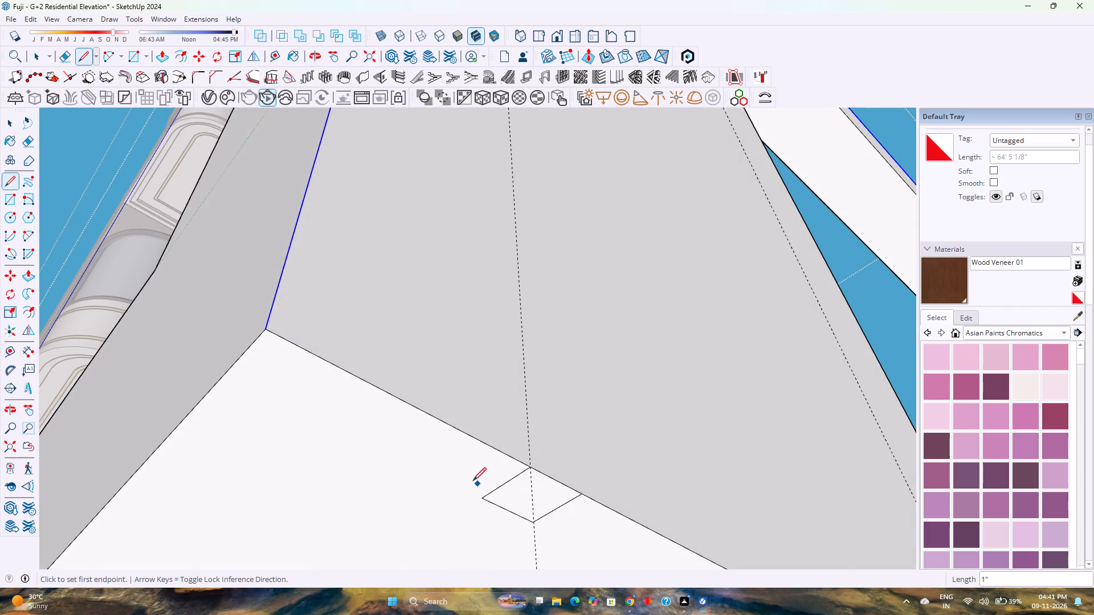
Copy the 1" square 1' 3" along the post's front bottom edge, with its corner on the inner guide.
scroll(473, 479, down, 8)
key(space)
double_click(513, 485)
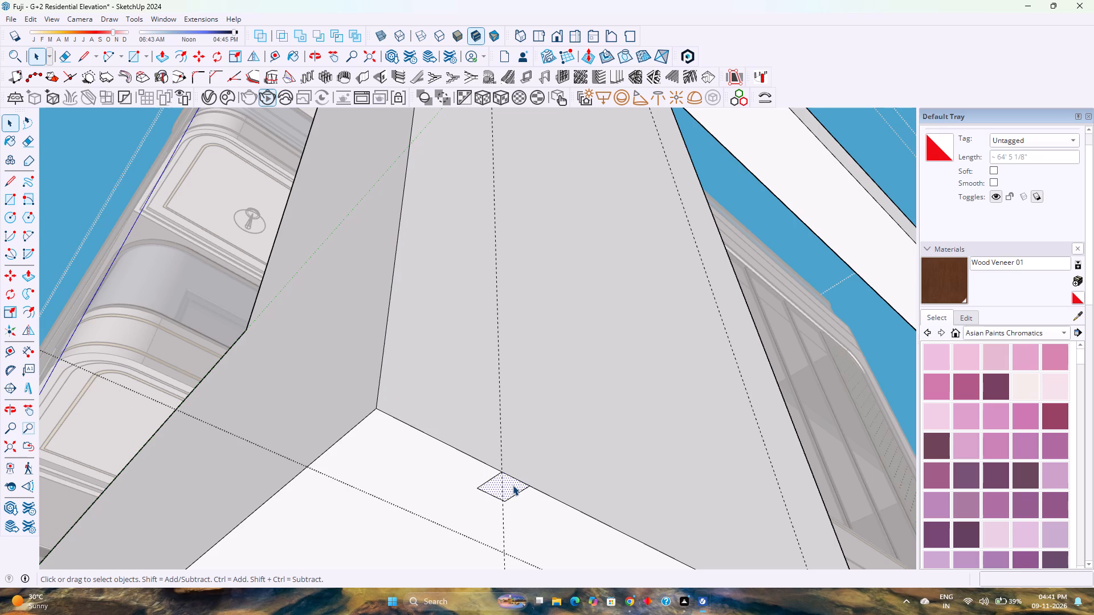
key(m)
click(534, 486)
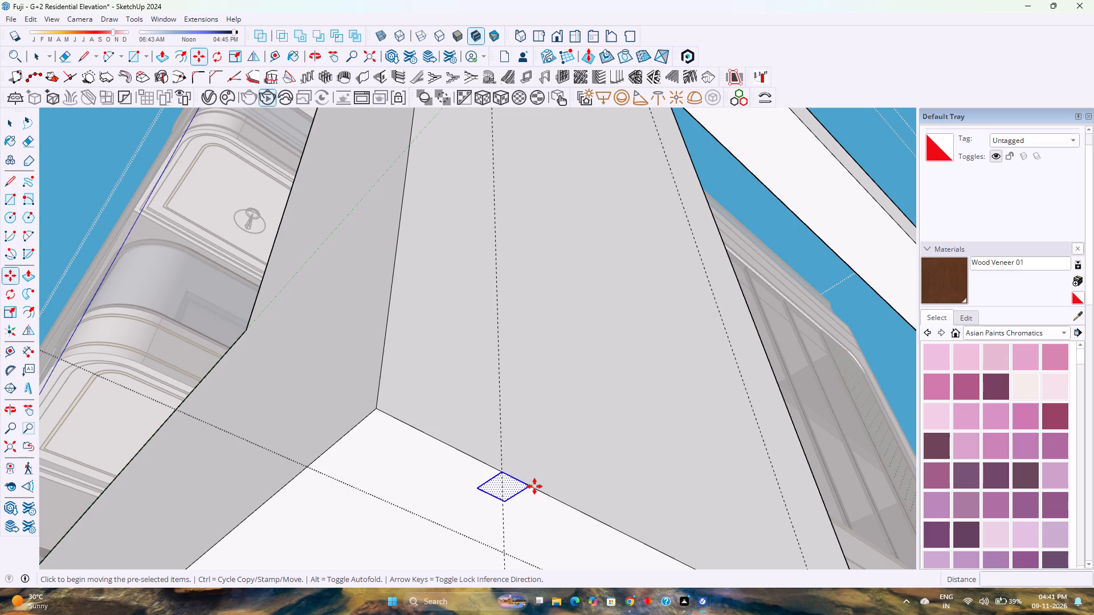
scroll(534, 487, down, 5)
shift+middle_drag(589, 493, 402, 420)
scroll(396, 462, down, 3)
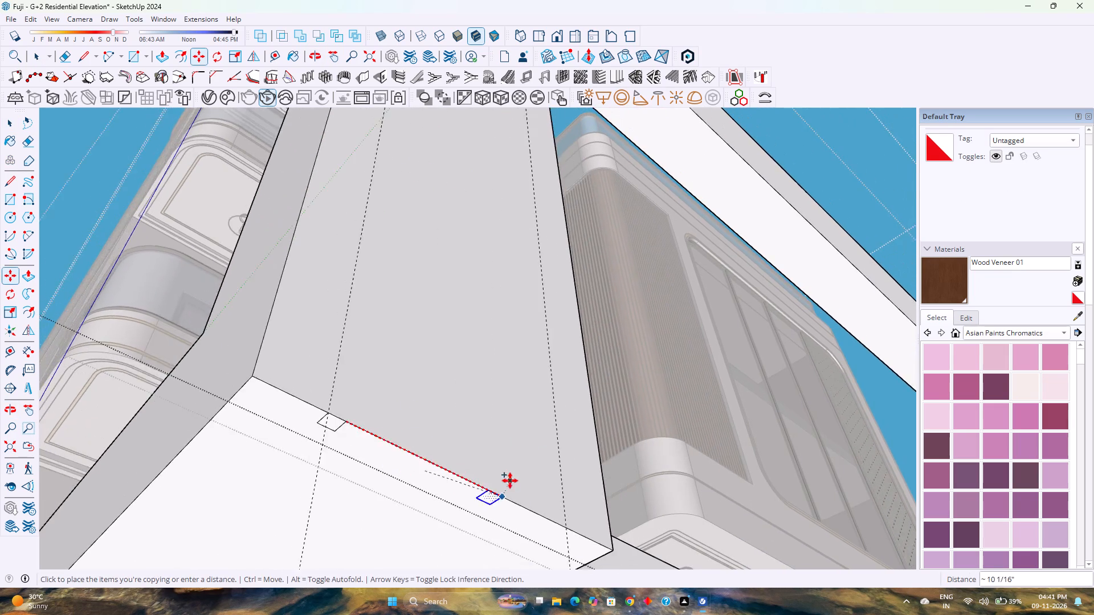
shift+middle_drag(510, 481, 402, 420)
click(462, 471)
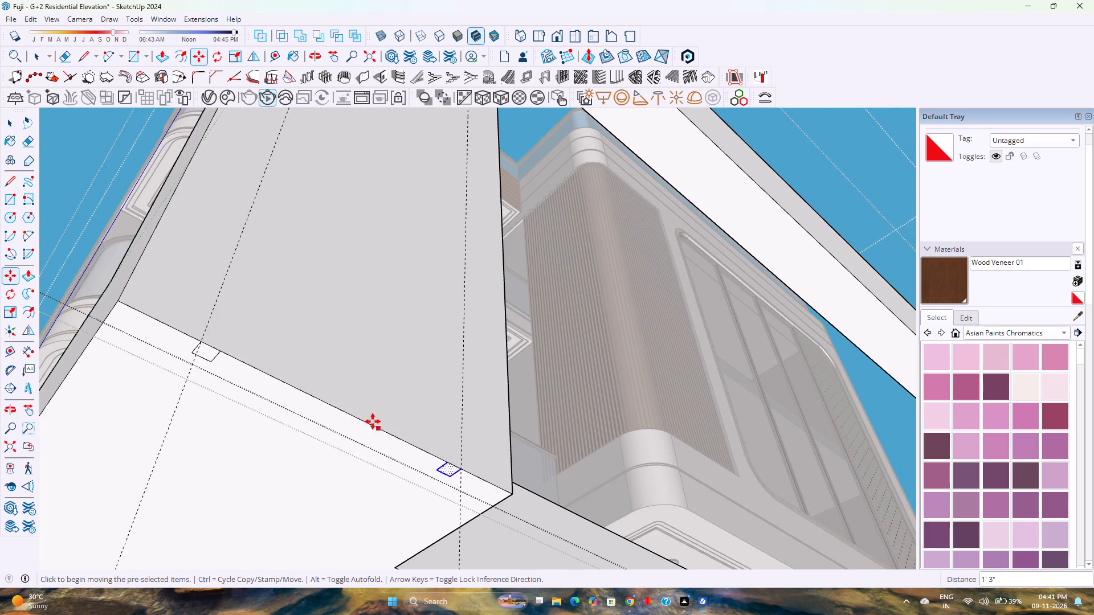
key(space)
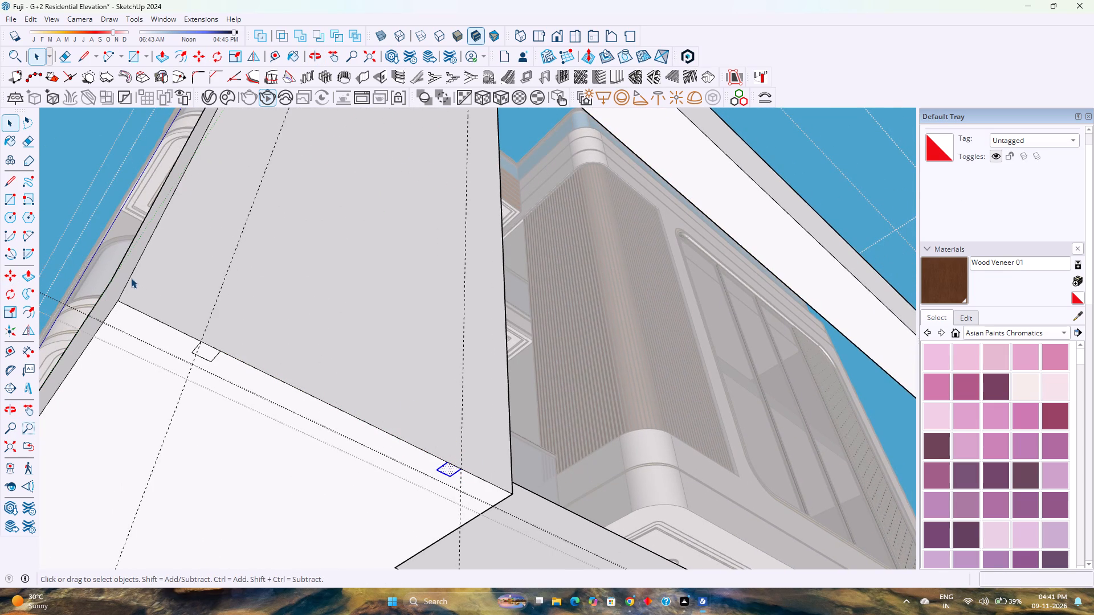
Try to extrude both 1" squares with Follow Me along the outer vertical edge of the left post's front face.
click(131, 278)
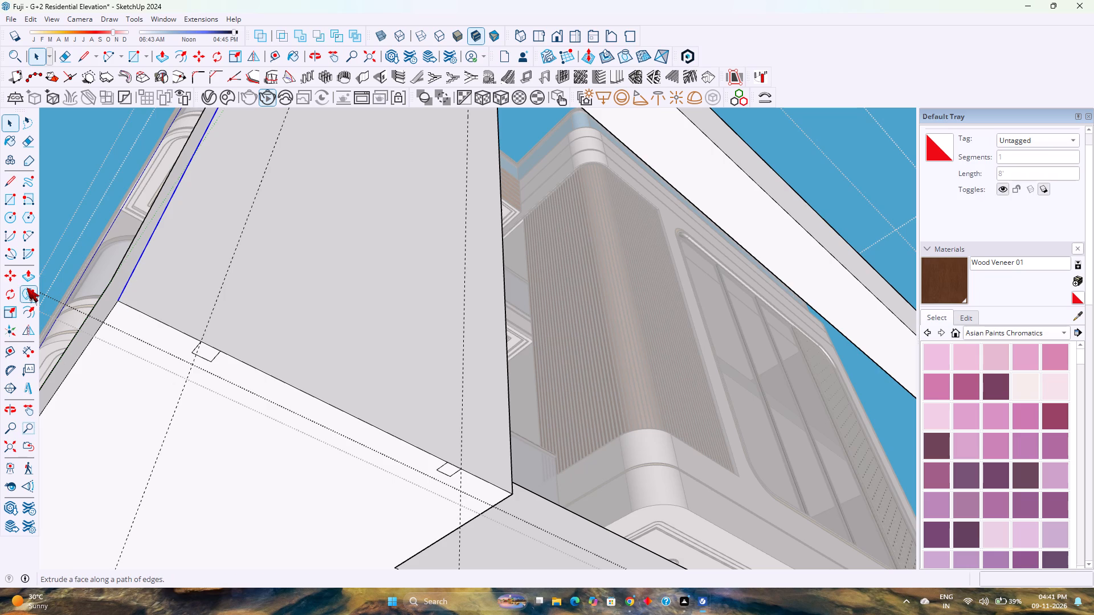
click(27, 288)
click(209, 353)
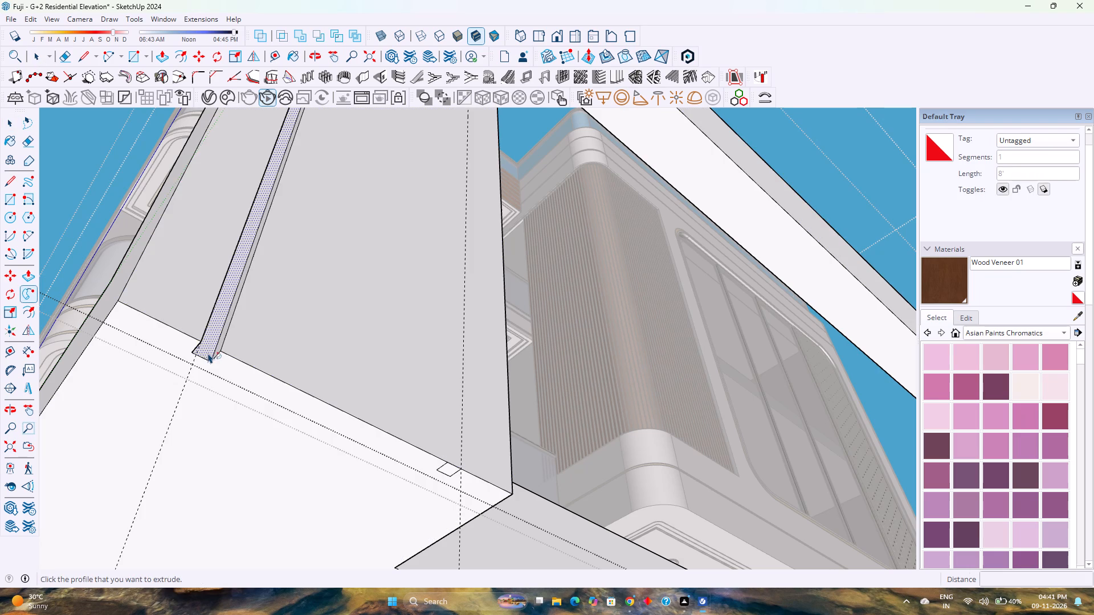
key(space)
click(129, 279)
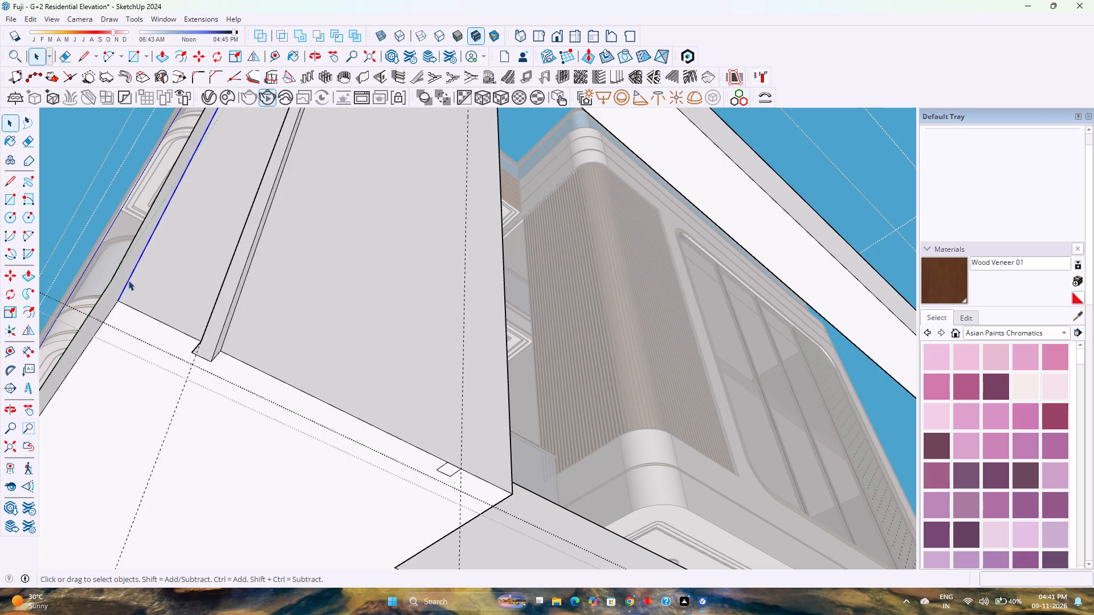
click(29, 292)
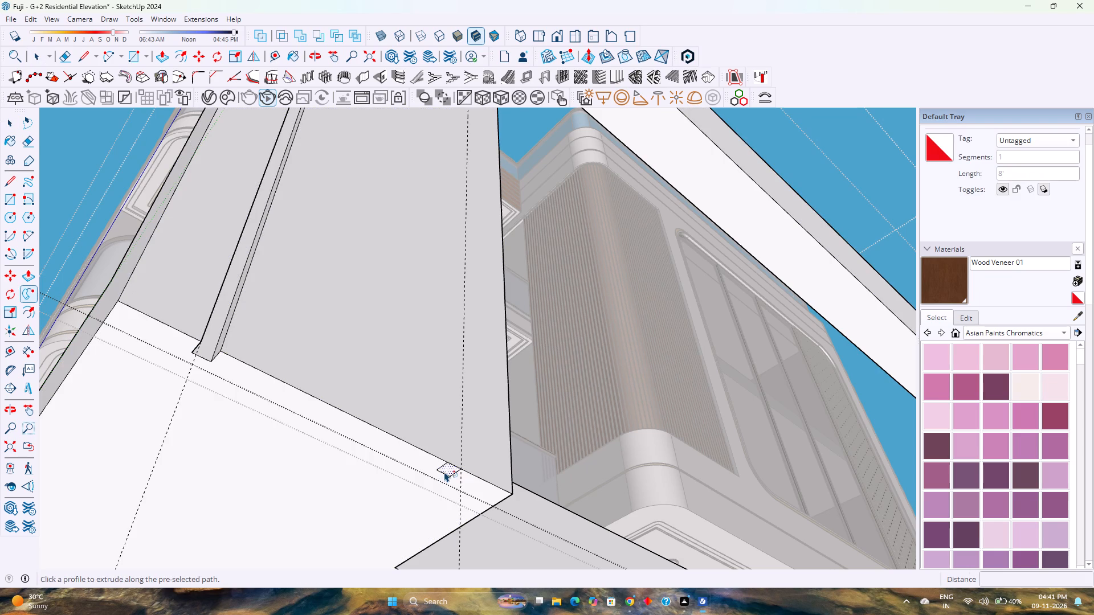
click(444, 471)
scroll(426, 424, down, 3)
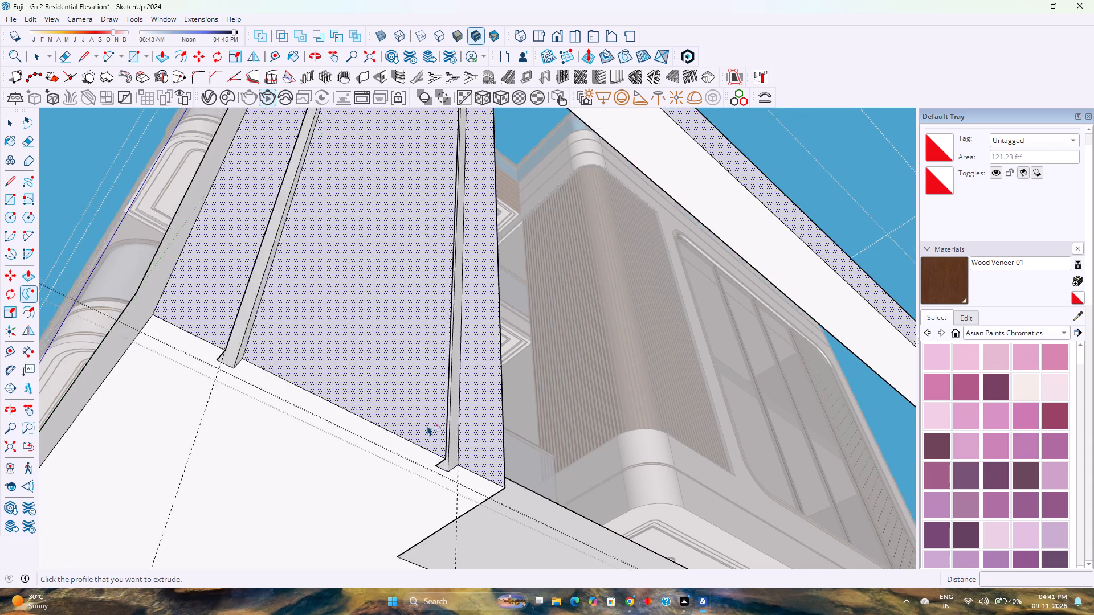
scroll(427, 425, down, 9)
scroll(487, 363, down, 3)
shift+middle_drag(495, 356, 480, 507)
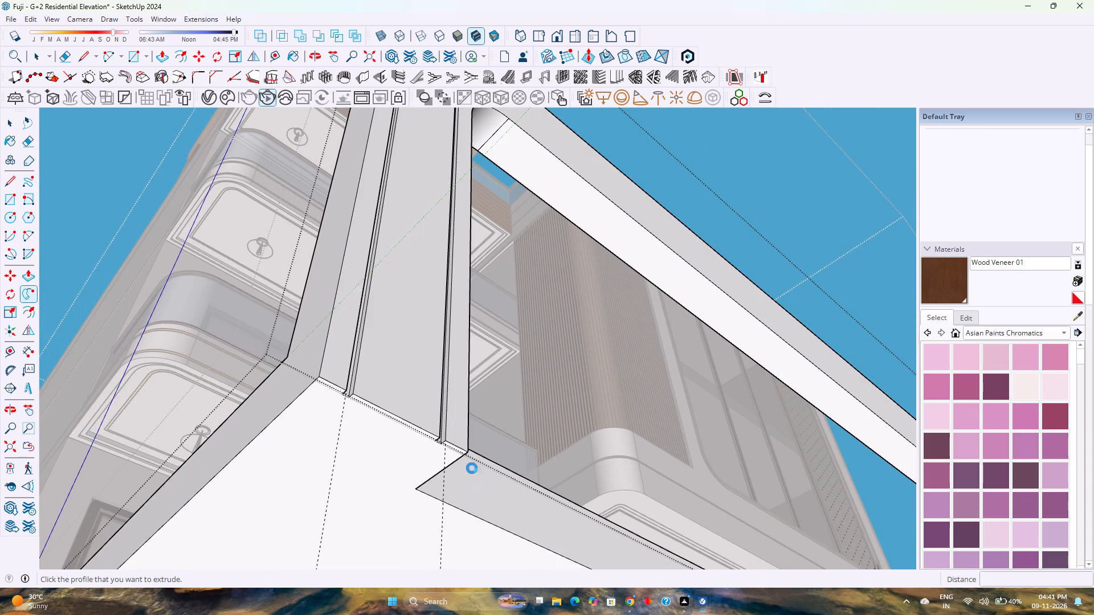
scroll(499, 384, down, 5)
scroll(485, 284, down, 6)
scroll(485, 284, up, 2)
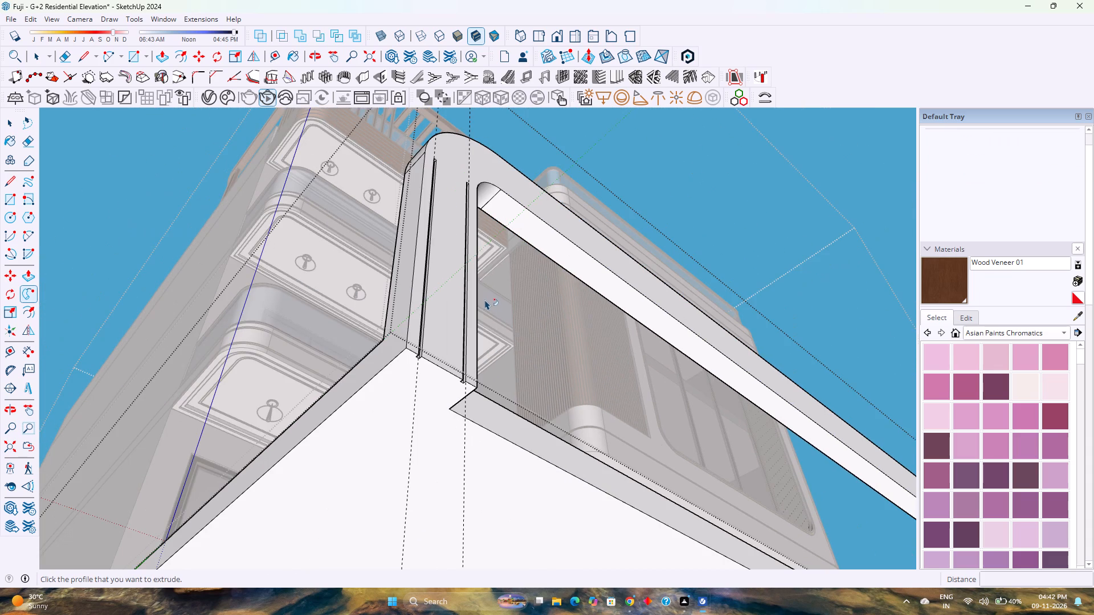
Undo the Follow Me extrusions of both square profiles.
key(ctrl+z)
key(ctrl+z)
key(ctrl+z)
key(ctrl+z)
Extrude the outer 1" square with Follow Me along the frame's entire outer front edge, from the left post around both rounded corners to the right post's base.
key(space)
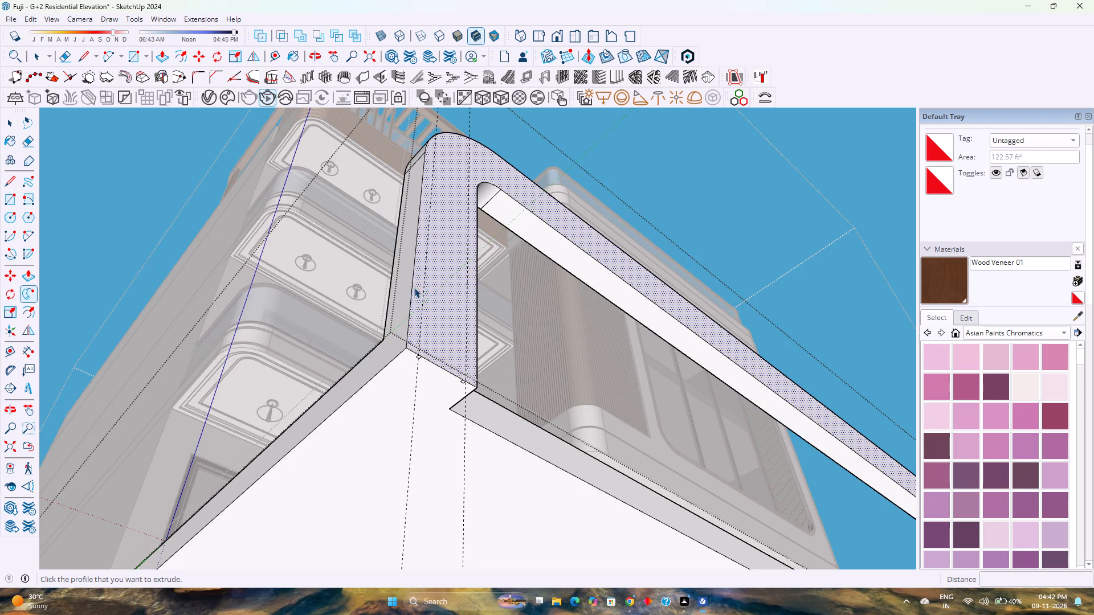
click(413, 286)
middle_drag(427, 260, 423, 342)
shift+middle_drag(438, 258, 434, 271)
shift+scroll(434, 271, down, 1)
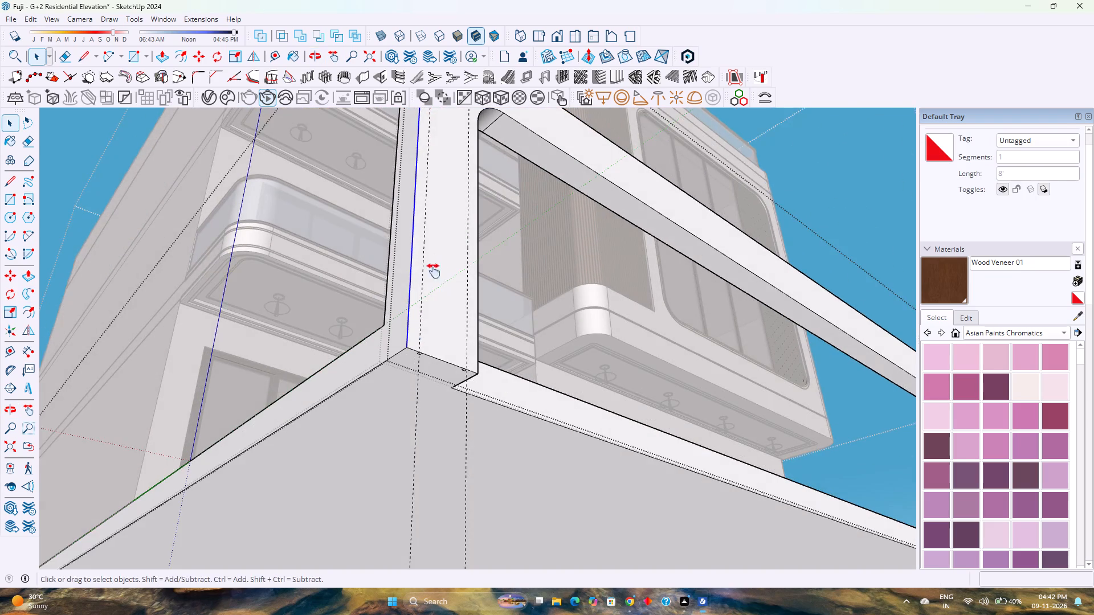
shift+middle_drag(434, 271, 421, 473)
scroll(407, 284, up, 3)
ctrl+click(410, 280)
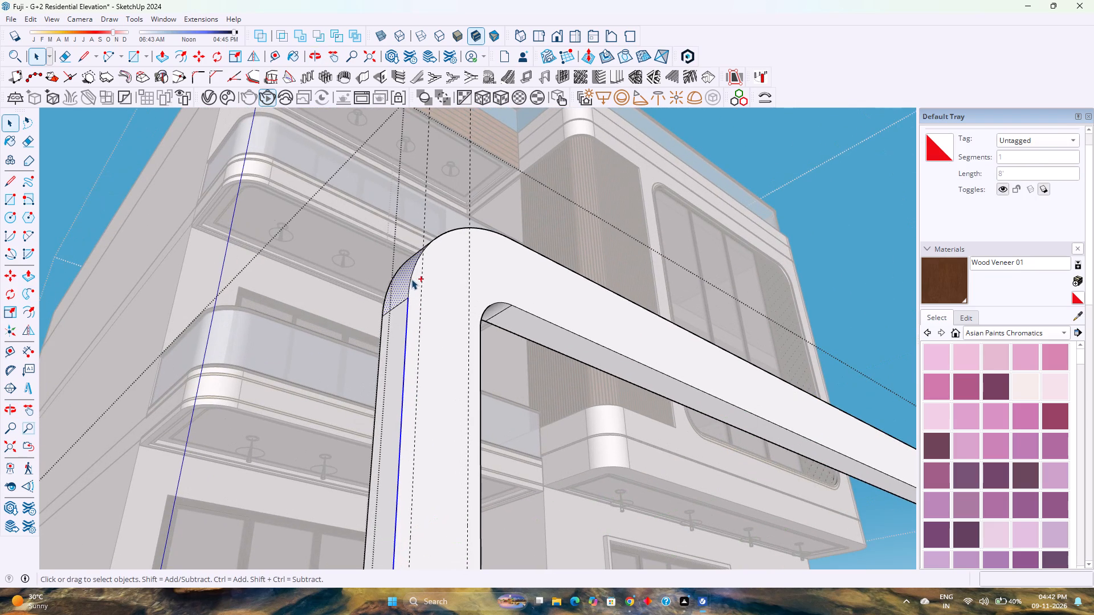
ctrl+click(410, 280)
click(405, 318)
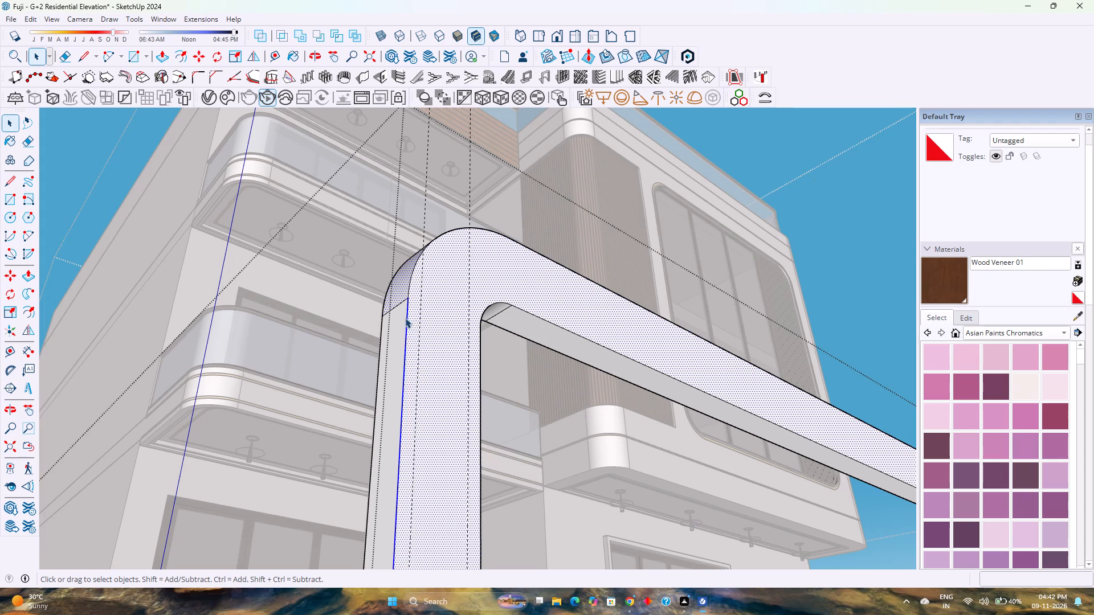
click(408, 312)
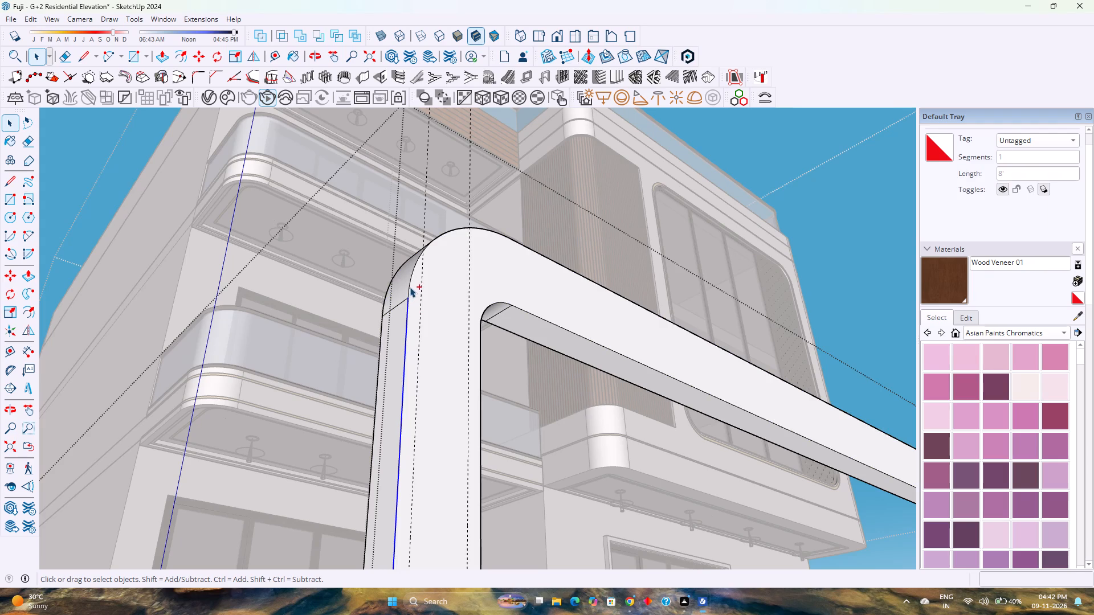
ctrl+click(409, 286)
click(410, 285)
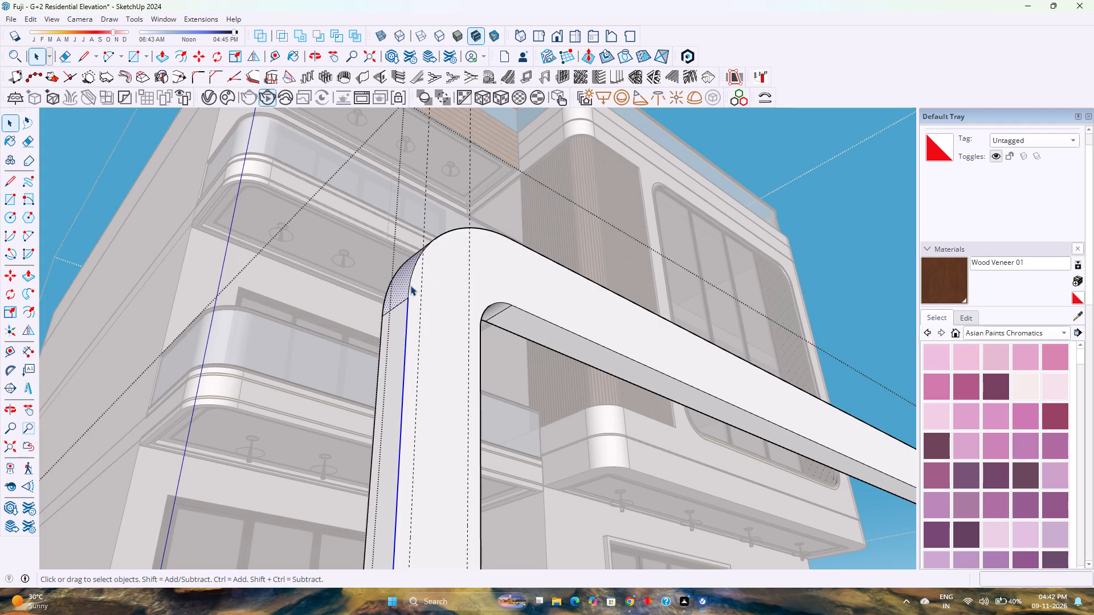
ctrl+click(408, 305)
middle_drag(450, 288, 444, 363)
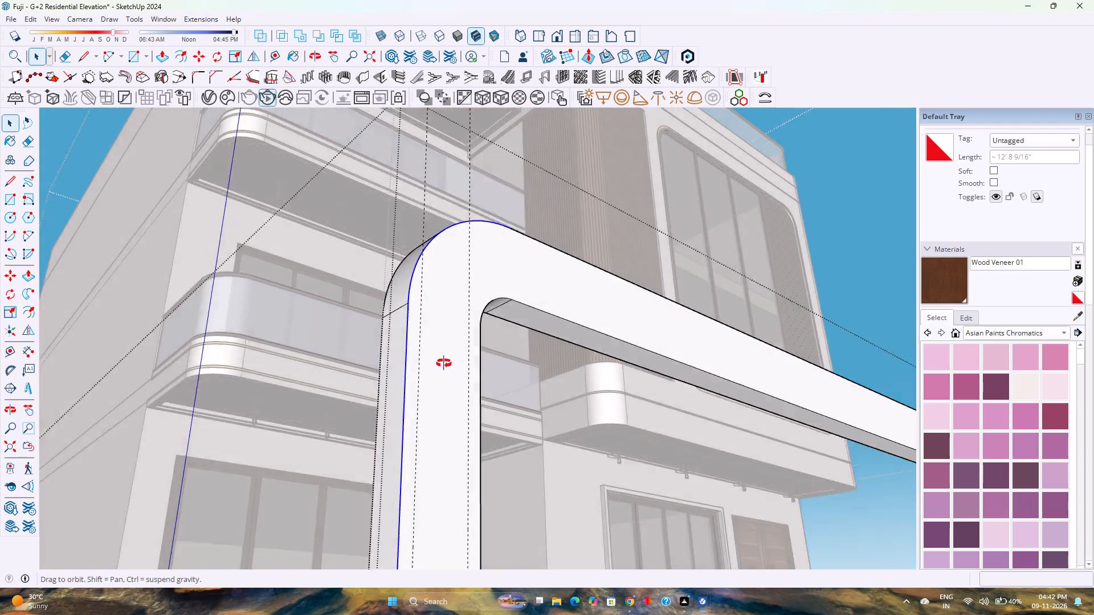
middle_drag(444, 363, 436, 474)
middle_drag(554, 171, 554, 252)
middle_click(554, 252)
scroll(555, 239, down, 3)
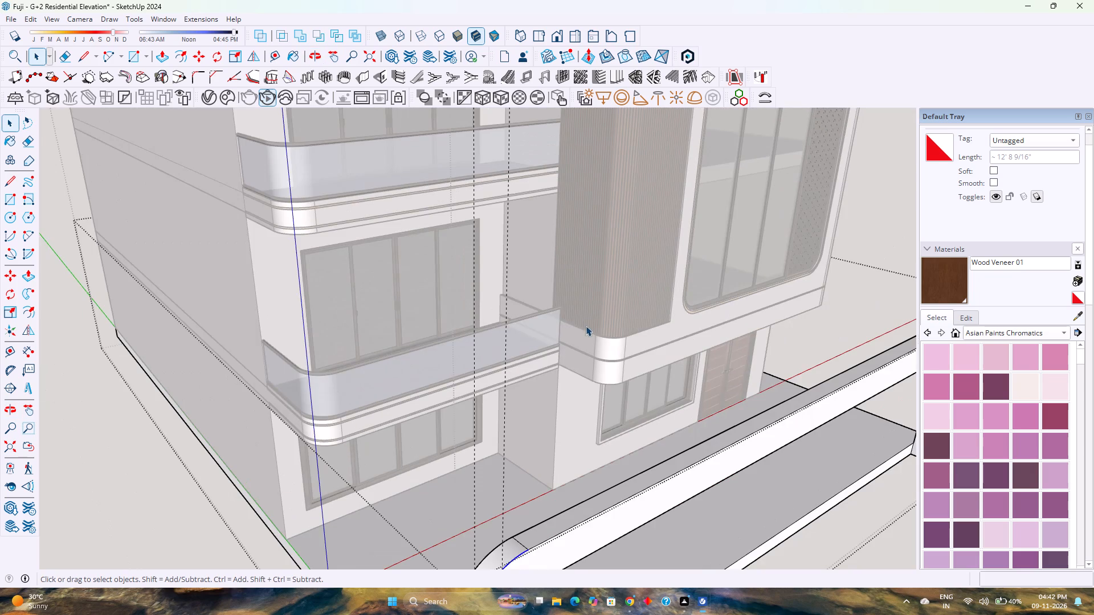
scroll(533, 557, up, 12)
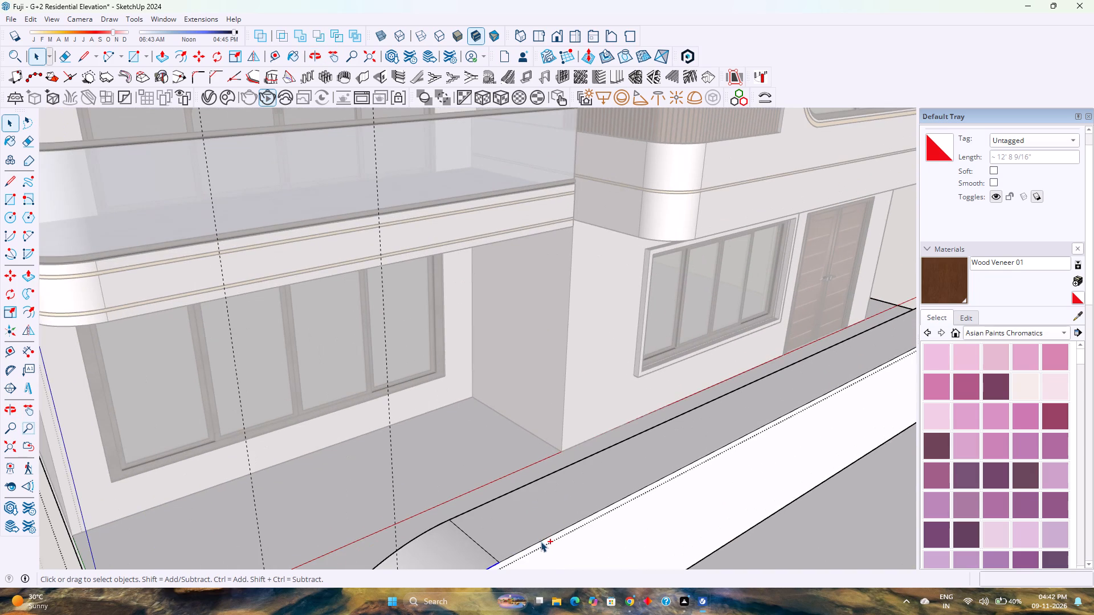
ctrl+click(541, 542)
scroll(513, 493, down, 19)
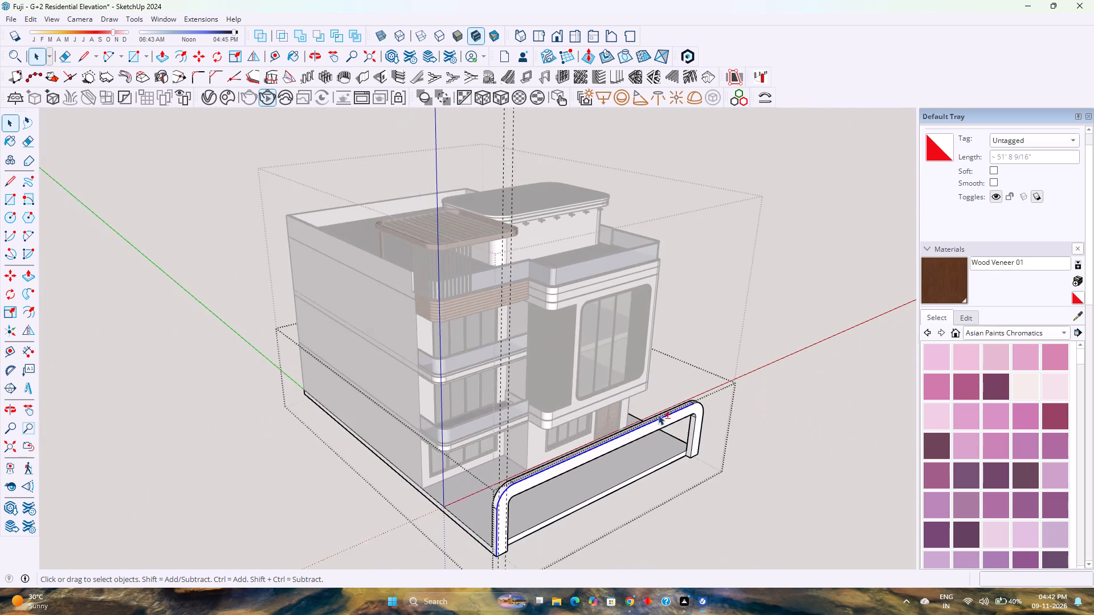
shift+middle_drag(659, 415, 551, 443)
shift+middle_click(551, 443)
scroll(628, 417, up, 18)
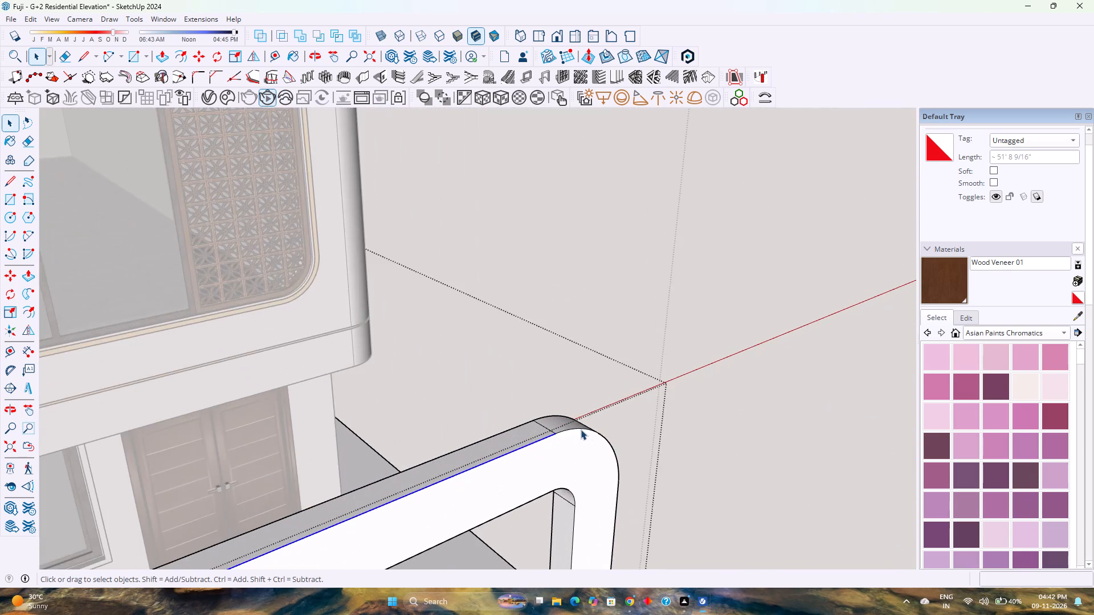
scroll(581, 429, up, 5)
ctrl+click(564, 433)
scroll(580, 434, down, 4)
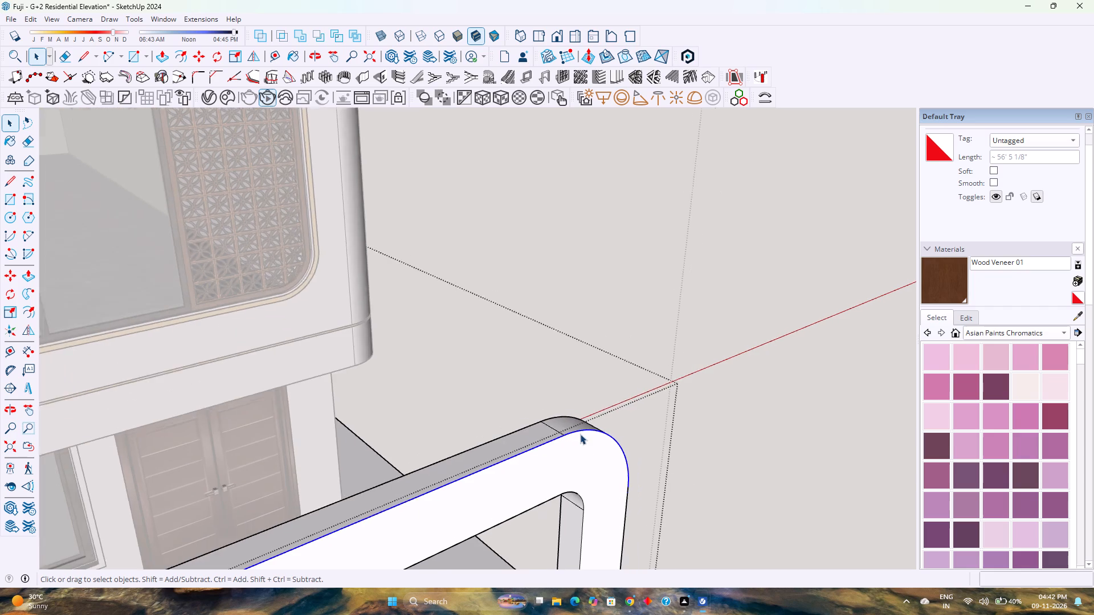
scroll(580, 434, down, 1)
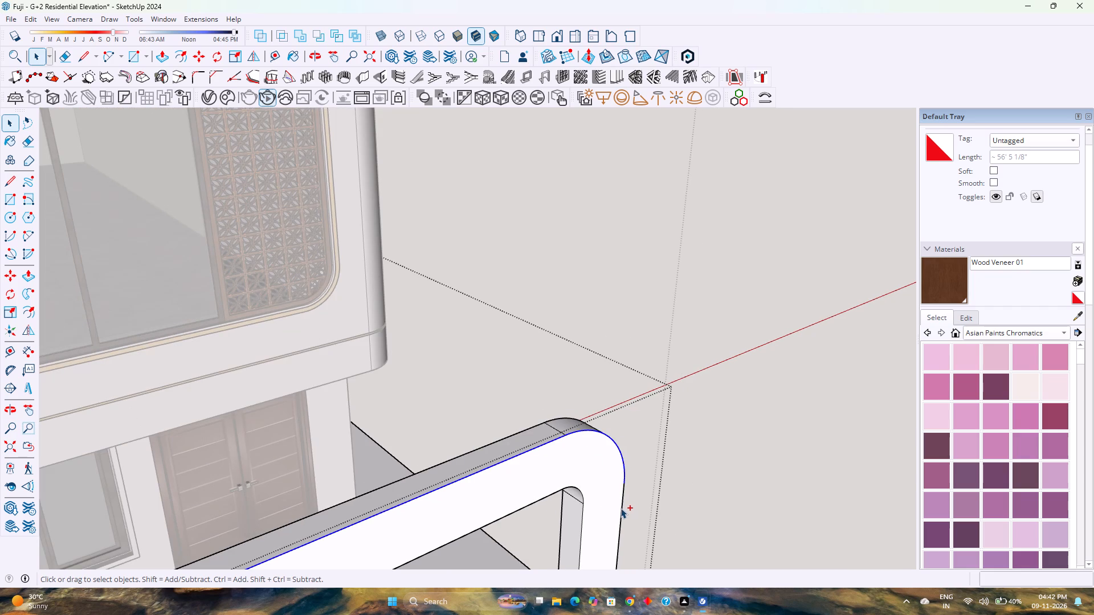
ctrl+click(622, 504)
scroll(635, 472, down, 8)
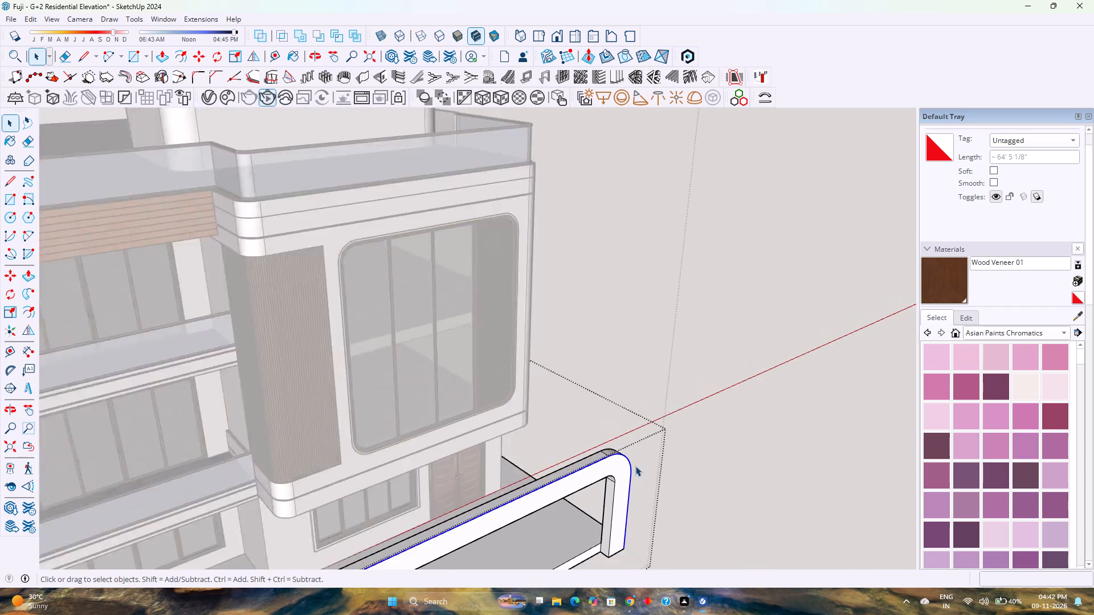
scroll(635, 466, down, 12)
middle_drag(572, 511, 628, 374)
scroll(541, 551, up, 8)
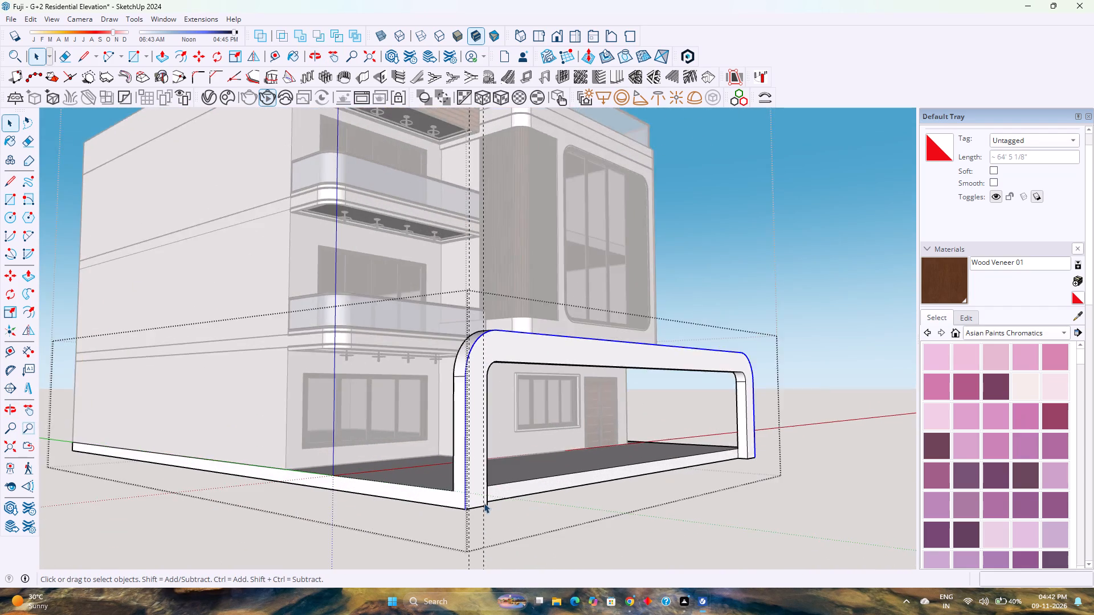
scroll(484, 503, up, 9)
middle_drag(473, 512, 509, 450)
middle_click(509, 450)
scroll(468, 501, up, 2)
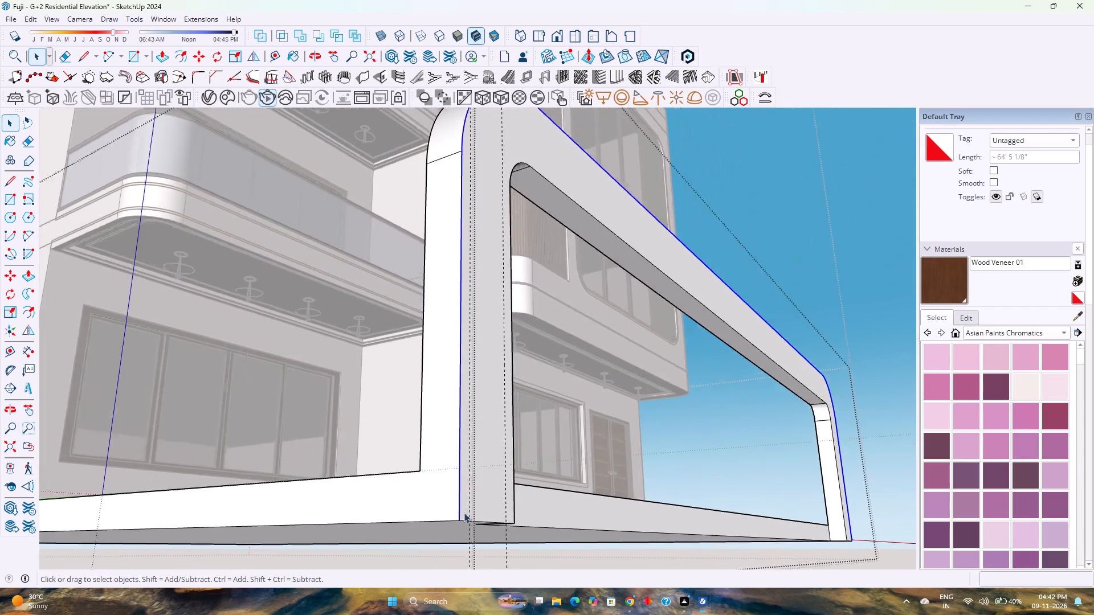
scroll(464, 512, up, 12)
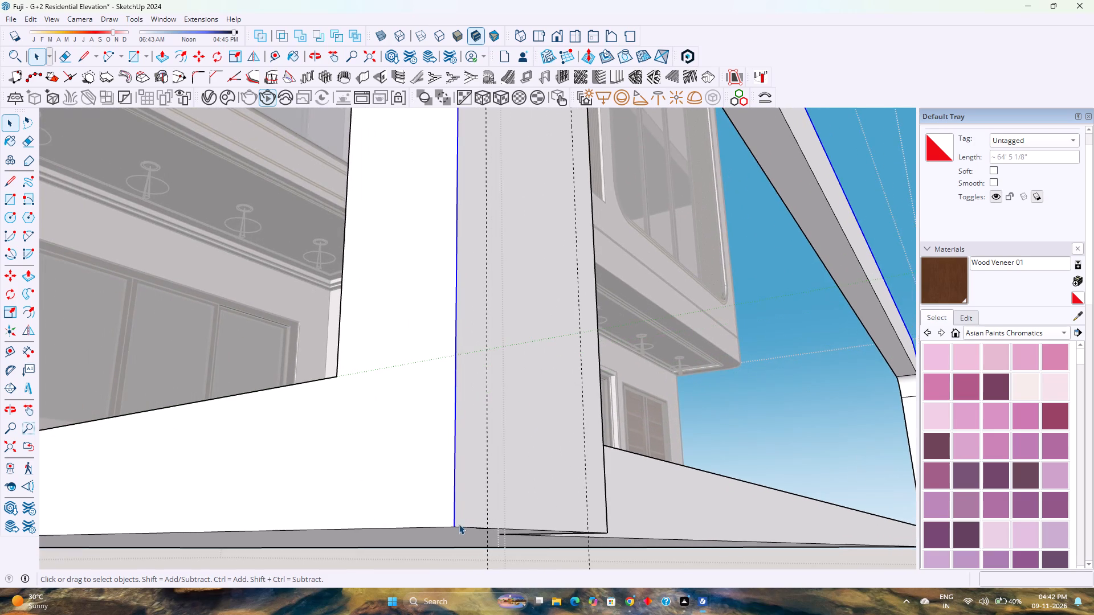
middle_drag(456, 518, 480, 441)
scroll(480, 441, down, 3)
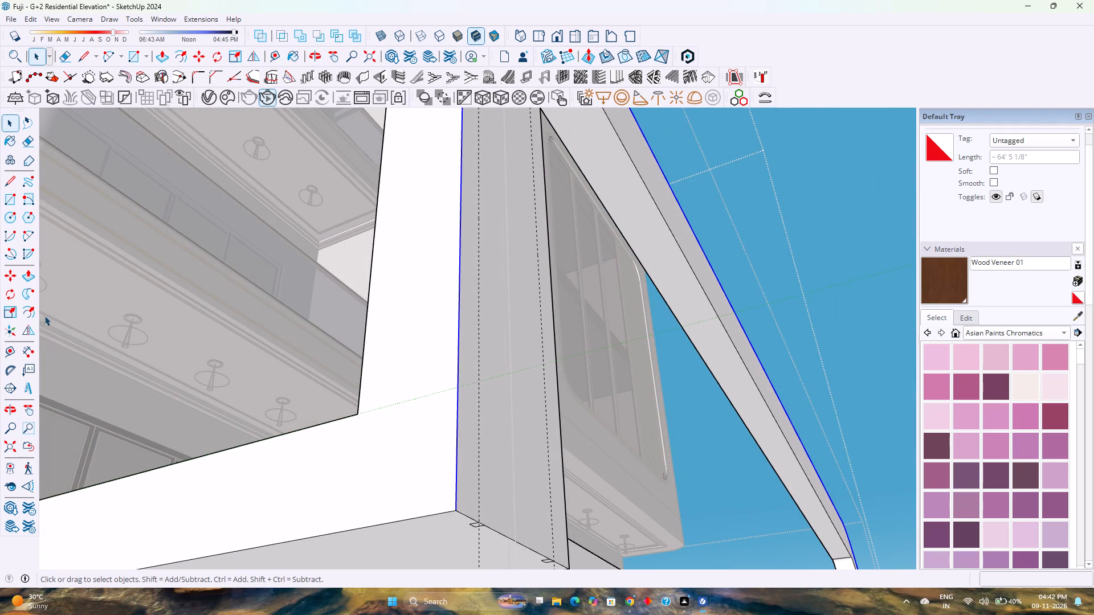
click(32, 300)
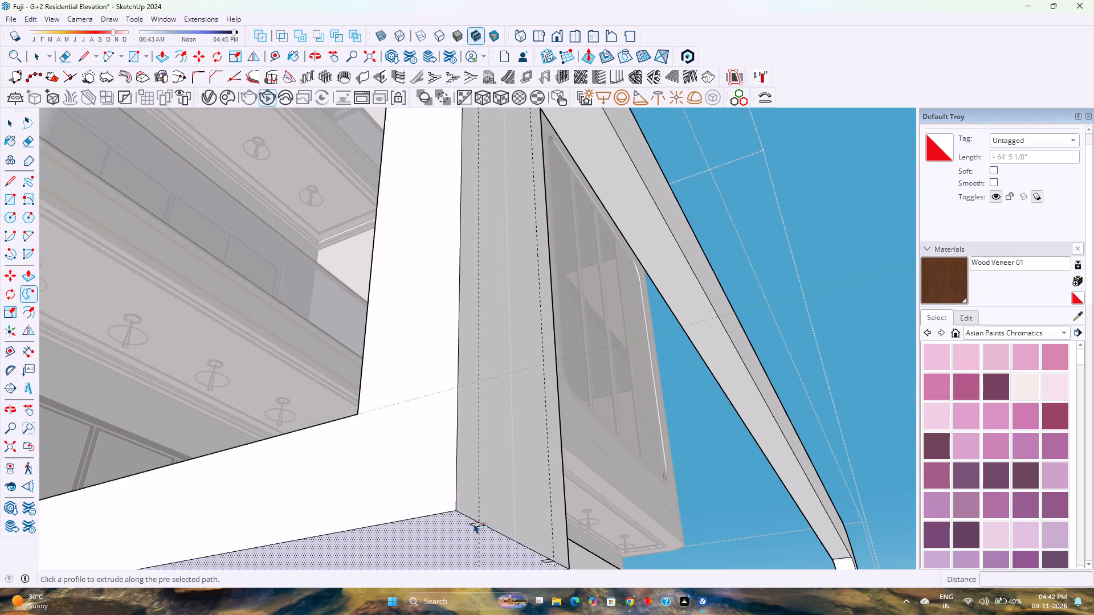
click(478, 523)
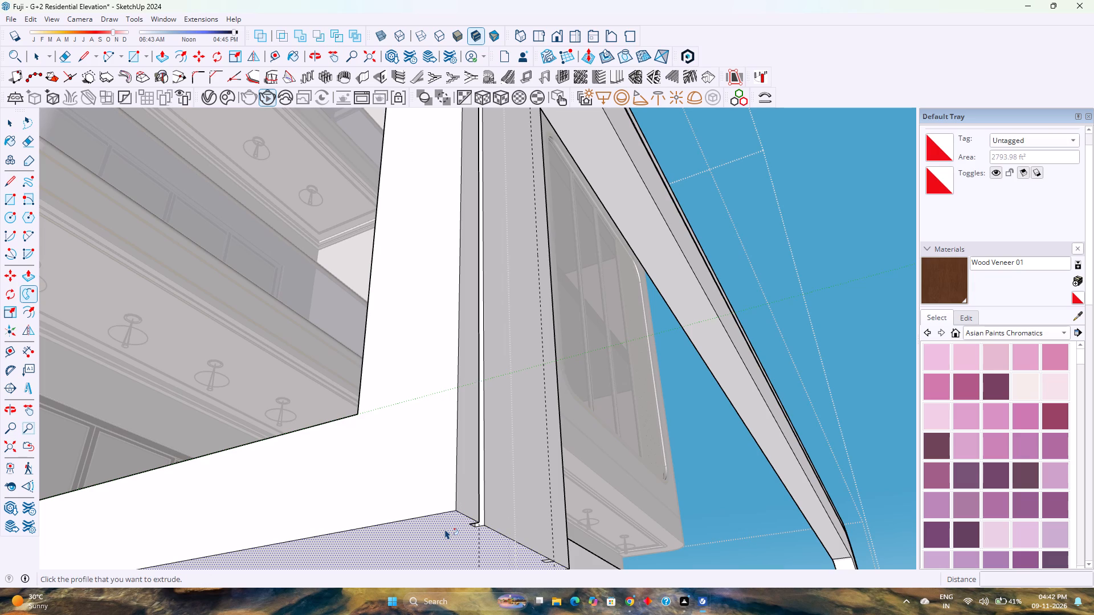
key(space)
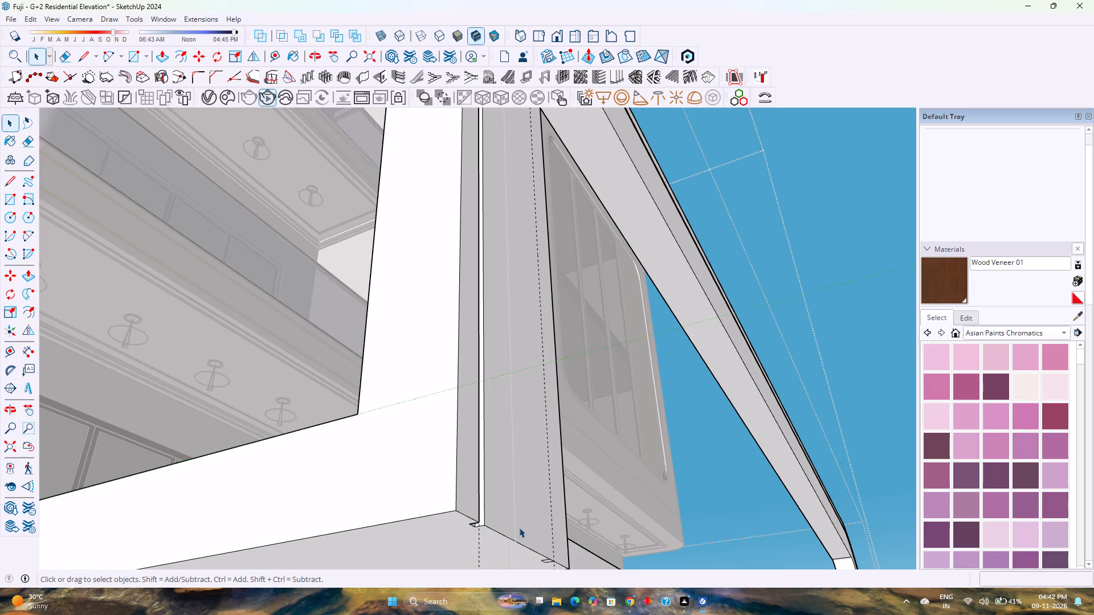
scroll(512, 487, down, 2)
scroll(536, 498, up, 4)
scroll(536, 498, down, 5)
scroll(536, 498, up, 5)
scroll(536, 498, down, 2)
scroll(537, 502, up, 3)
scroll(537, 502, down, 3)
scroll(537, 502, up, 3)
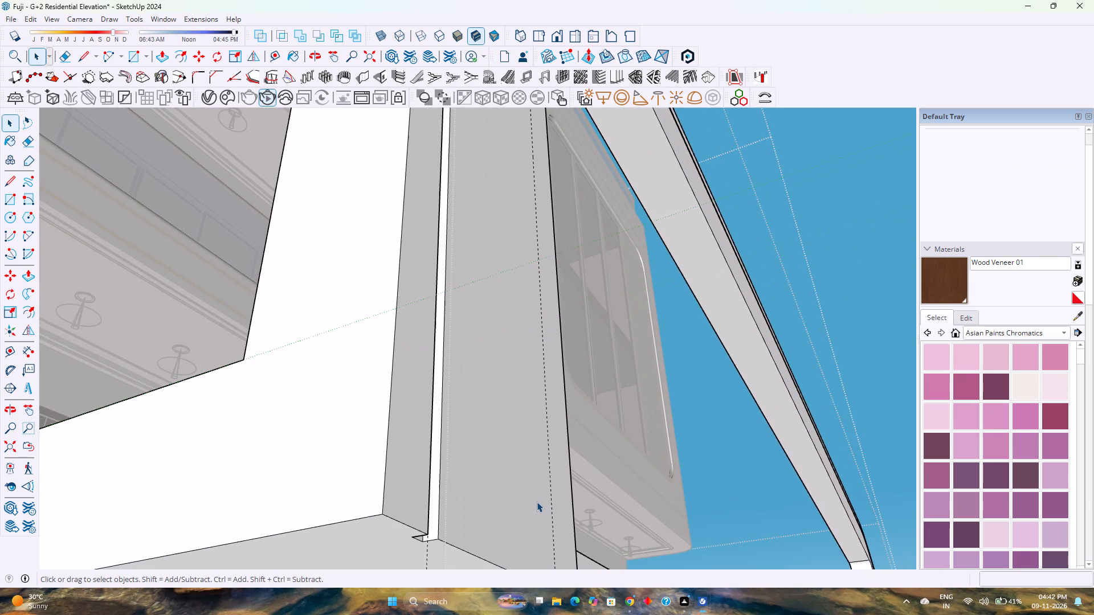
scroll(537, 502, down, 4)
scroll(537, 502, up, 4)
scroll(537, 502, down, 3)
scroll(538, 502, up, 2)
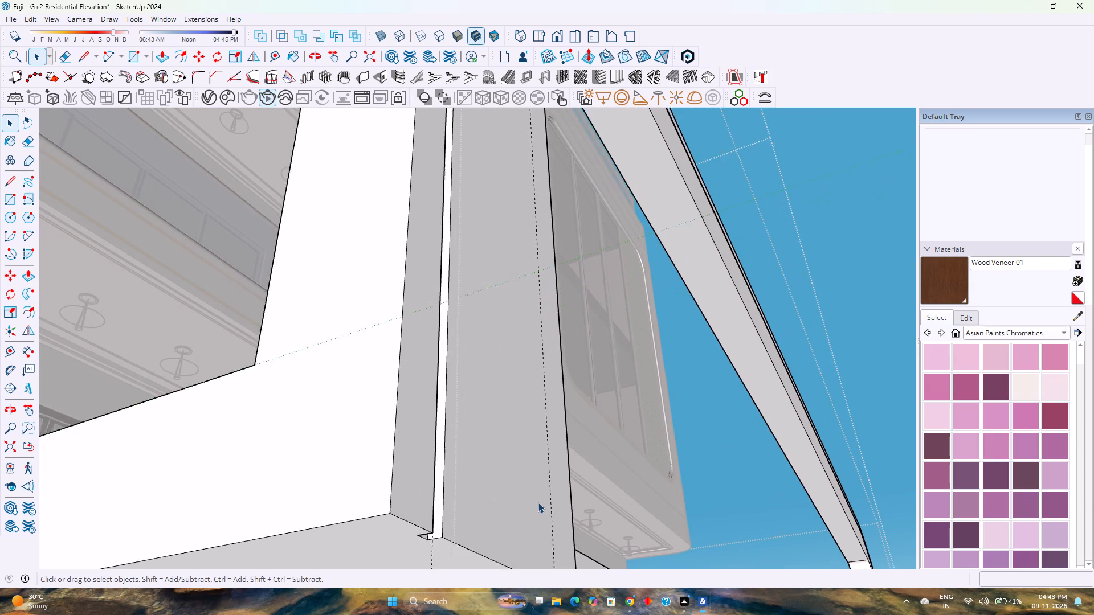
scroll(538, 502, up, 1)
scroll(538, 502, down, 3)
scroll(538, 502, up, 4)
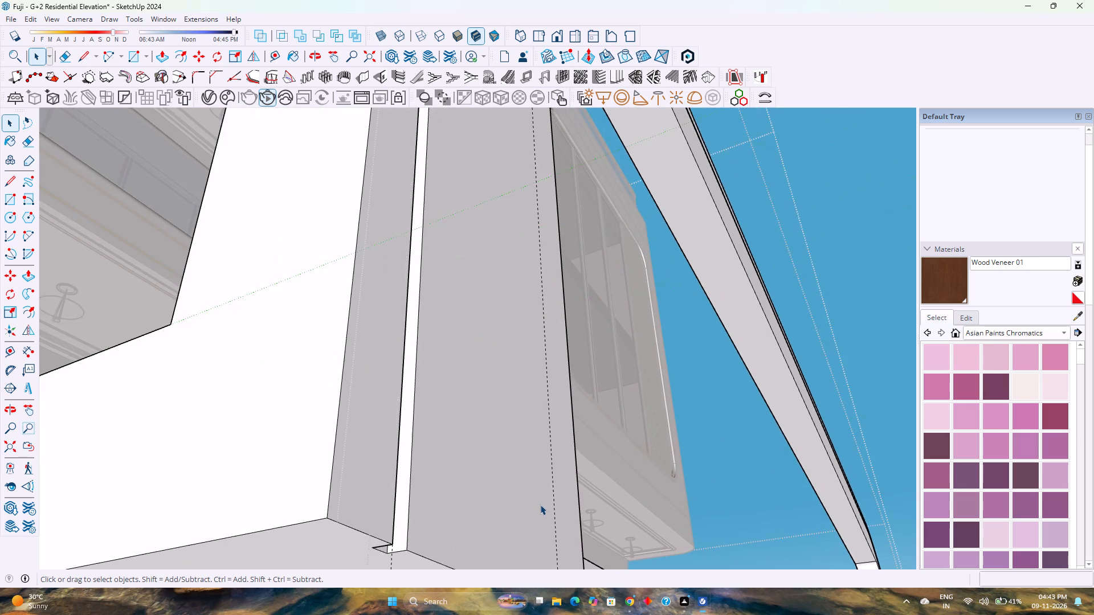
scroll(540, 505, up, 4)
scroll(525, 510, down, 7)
Weld the left post's outer front edge and the adjoining rounded corner's outer edge into one curve.
middle_drag(444, 512, 381, 515)
middle_click(381, 515)
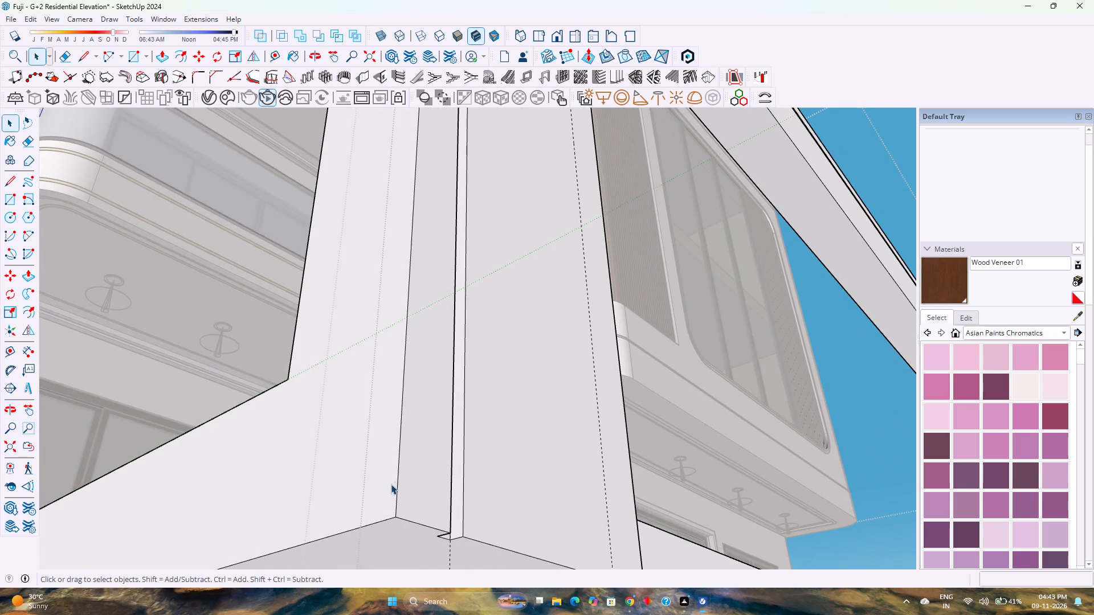
click(397, 478)
scroll(397, 478, down, 9)
scroll(397, 478, up, 1)
scroll(397, 478, down, 4)
scroll(397, 478, up, 1)
scroll(397, 477, down, 2)
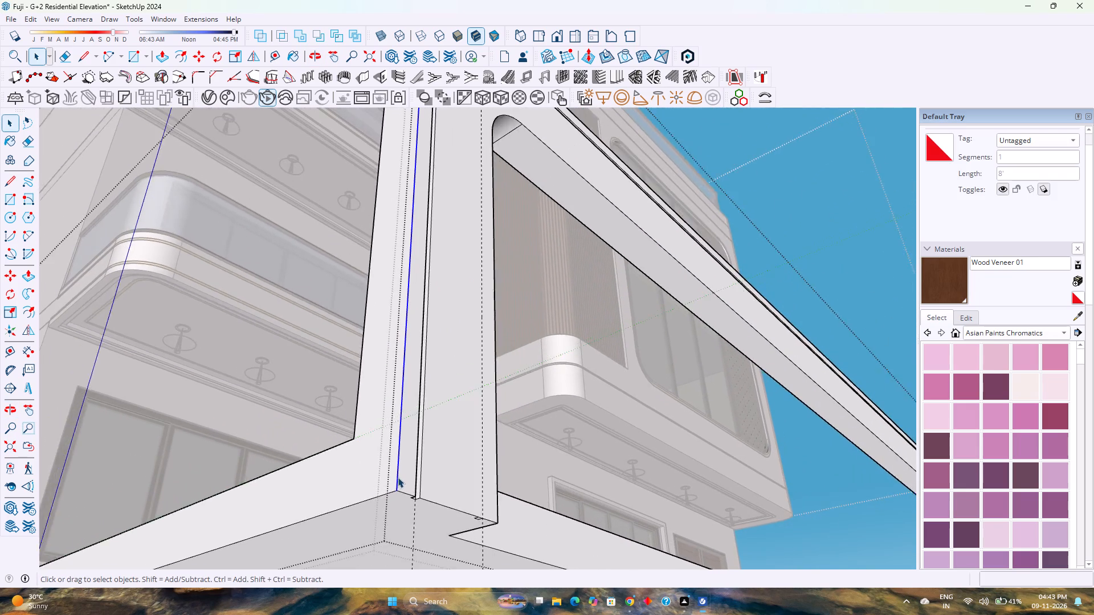
scroll(398, 477, down, 3)
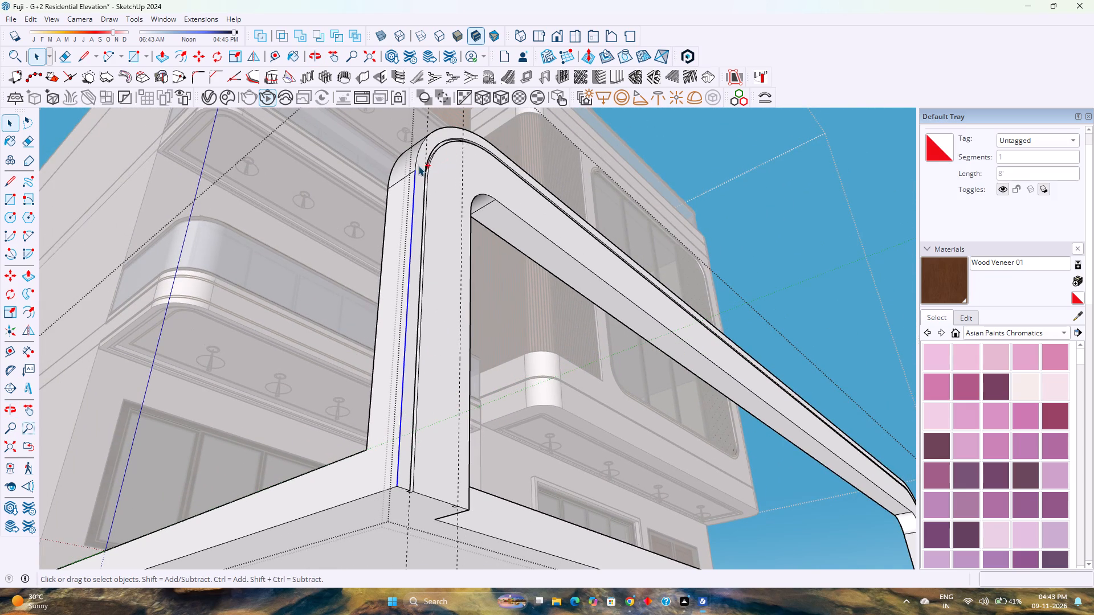
ctrl+click(417, 158)
right_click(417, 157)
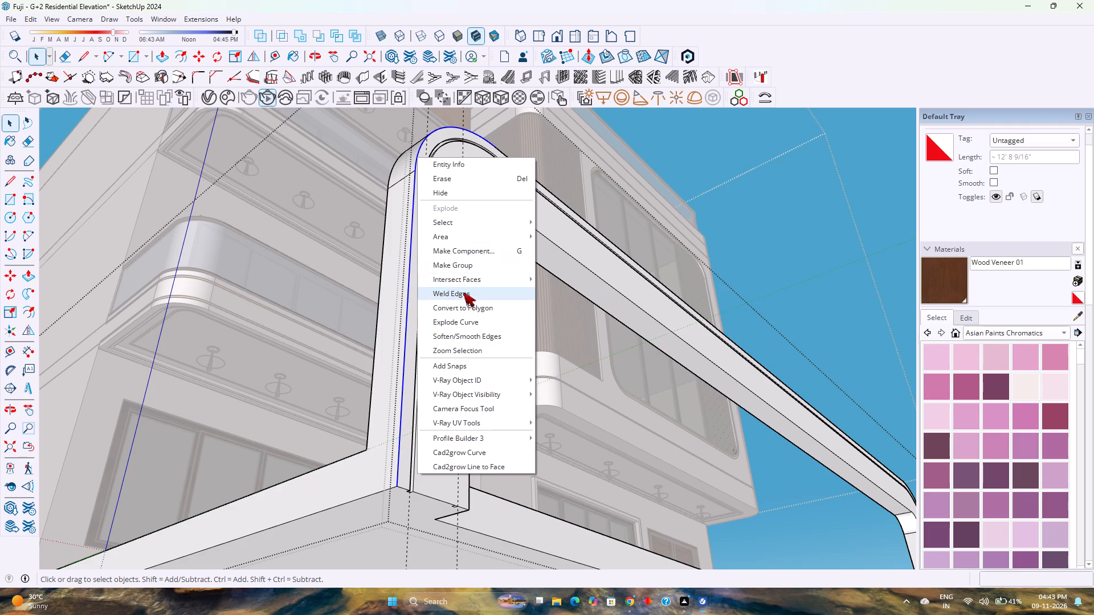
click(466, 295)
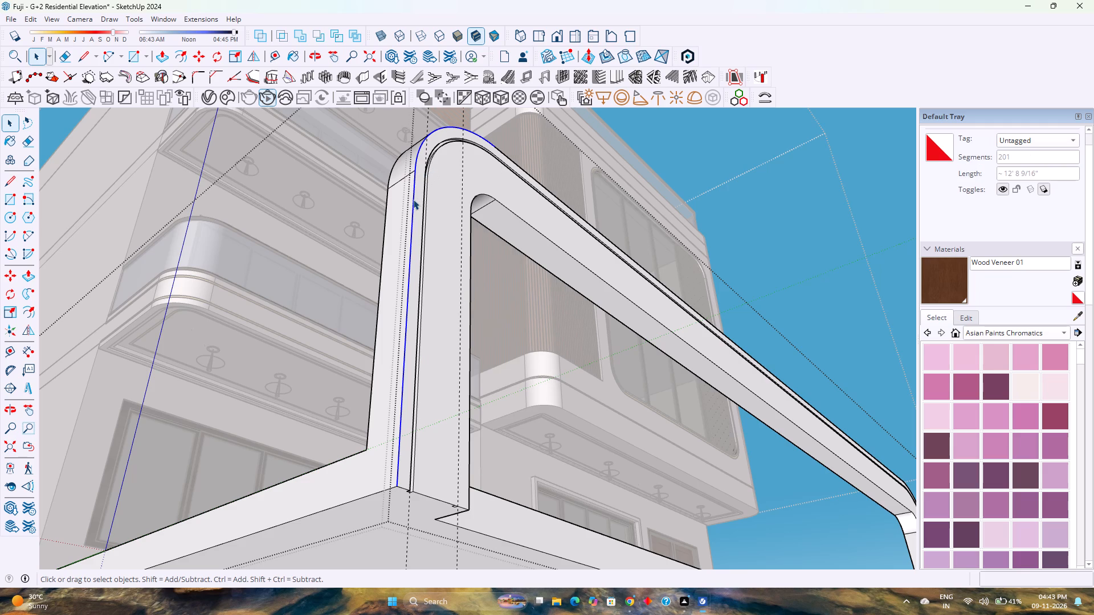
Weld the left post and corner curve together with the frame's long top front edge.
click(413, 199)
scroll(510, 161, up, 1)
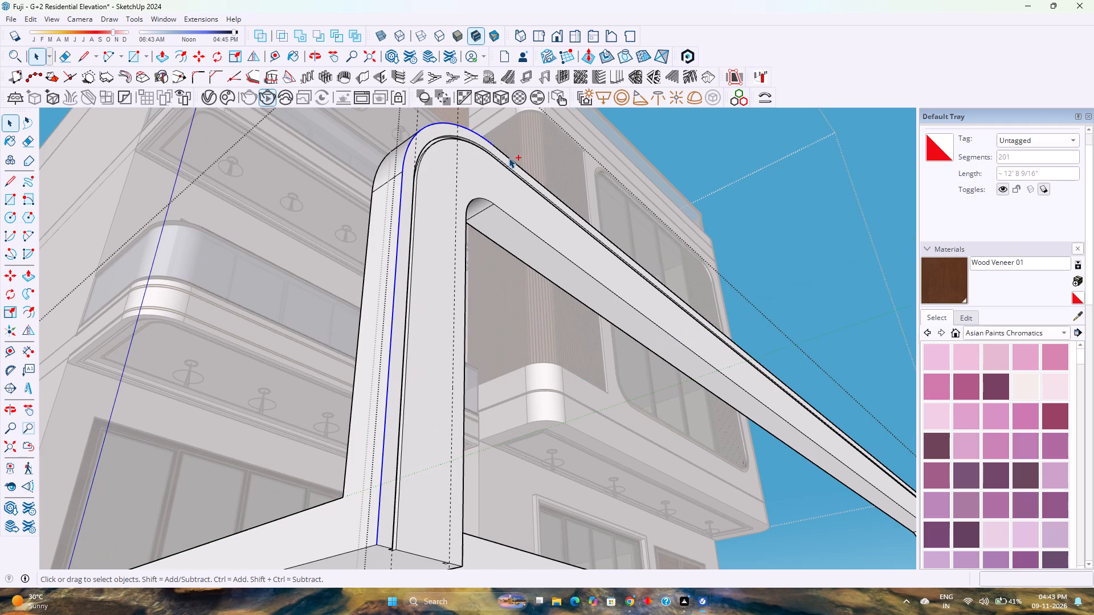
ctrl+click(509, 158)
right_click(509, 158)
click(578, 296)
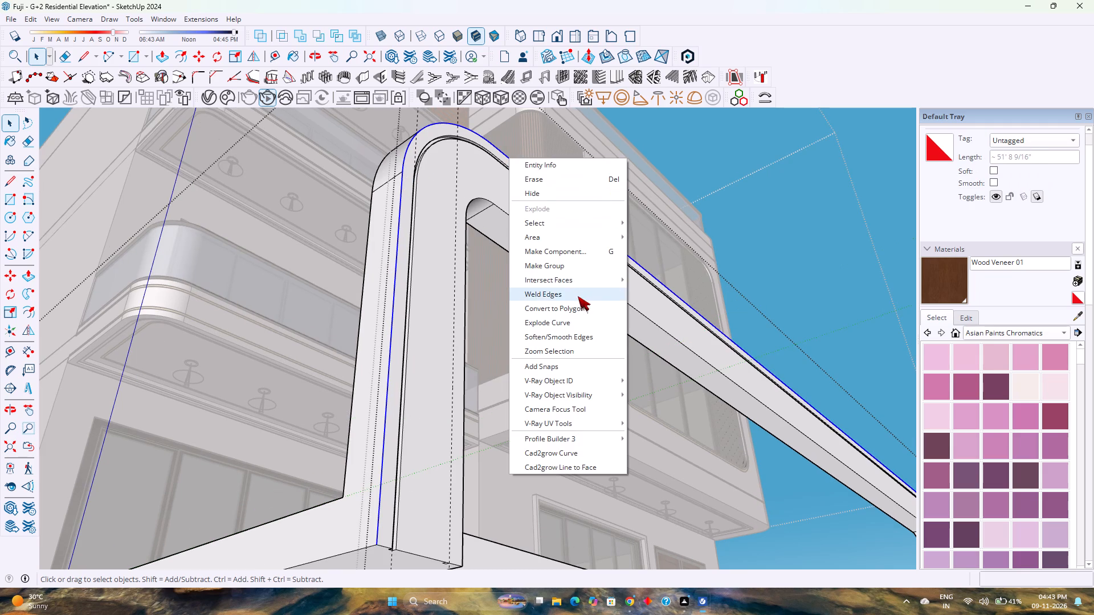
Weld the combined top curve together with the outer edge of the frame's far right rounded corner.
scroll(510, 263, down, 5)
shift+middle_drag(650, 293, 391, 292)
scroll(477, 459, up, 3)
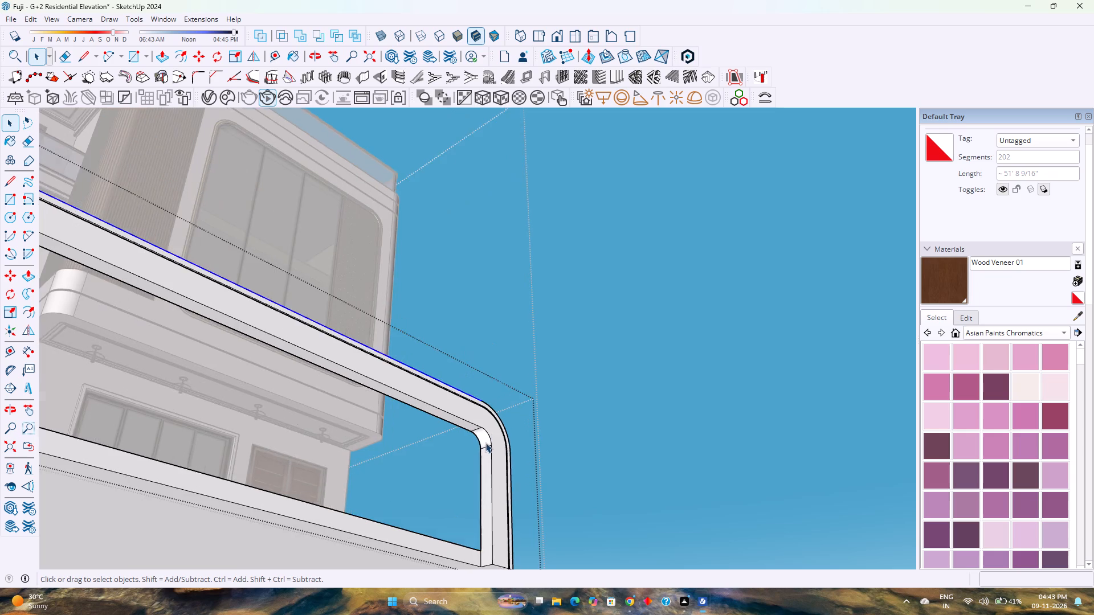
scroll(485, 442, up, 11)
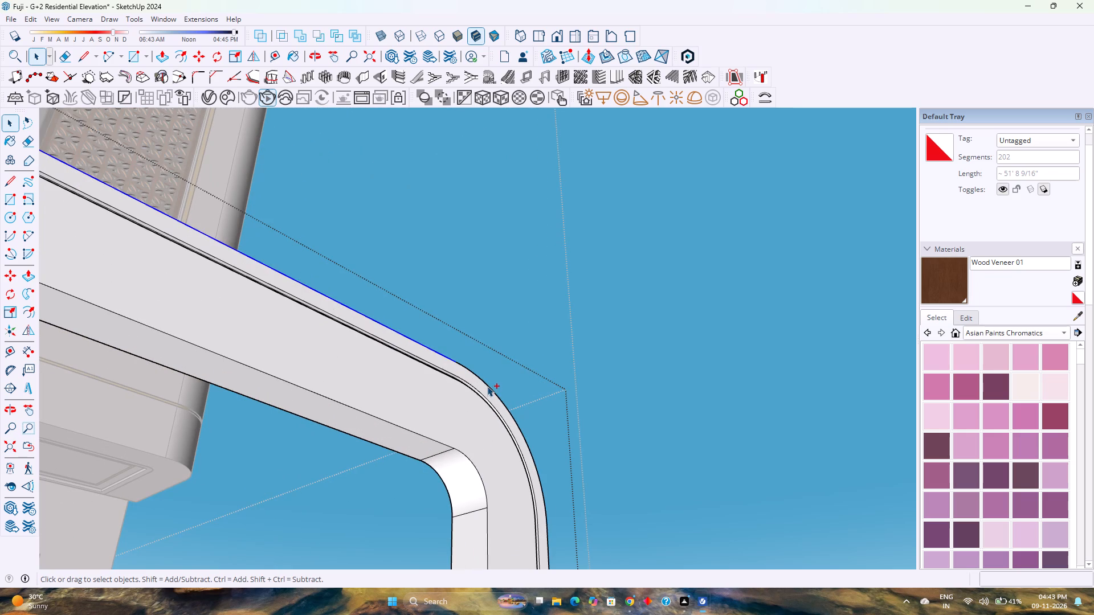
ctrl+click(487, 386)
right_click(487, 386)
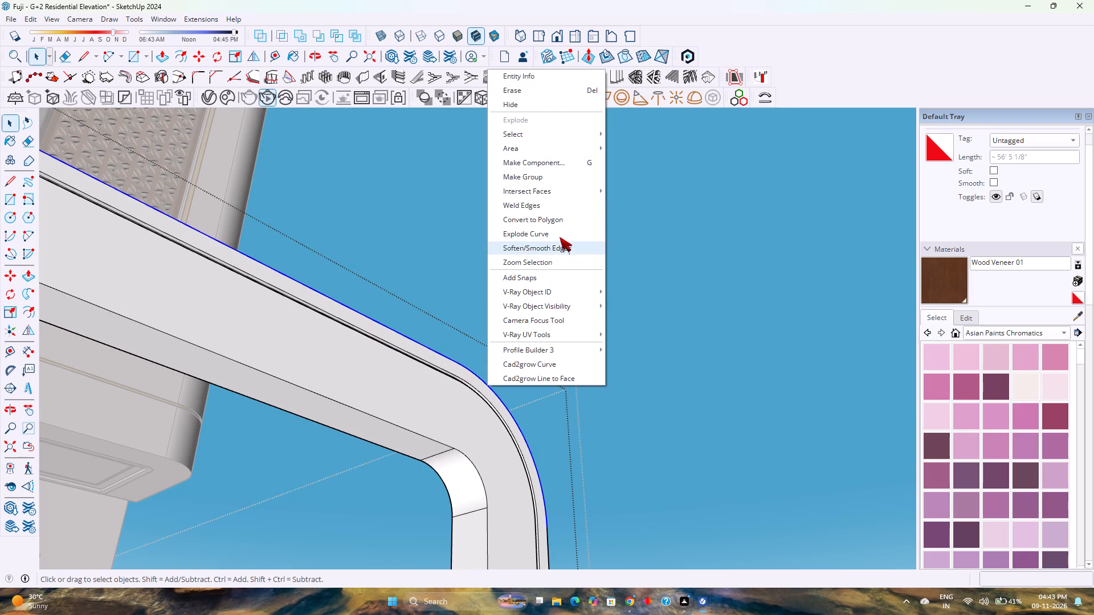
click(554, 202)
scroll(528, 292, down, 4)
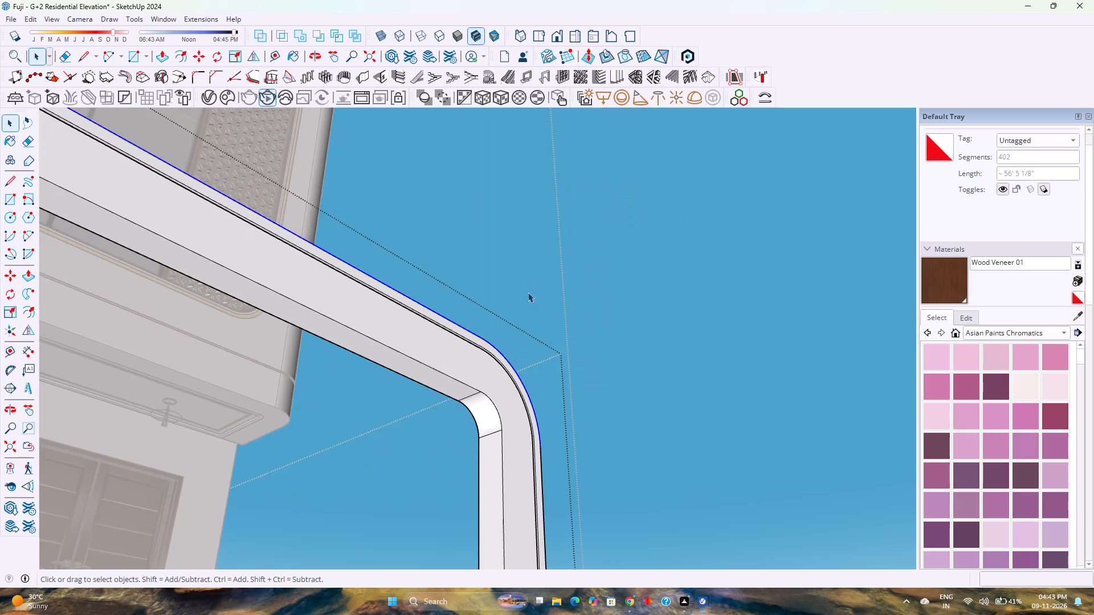
Weld the combined top and corner curve together with the right post's outer front edge.
scroll(528, 292, down, 3)
ctrl+click(540, 440)
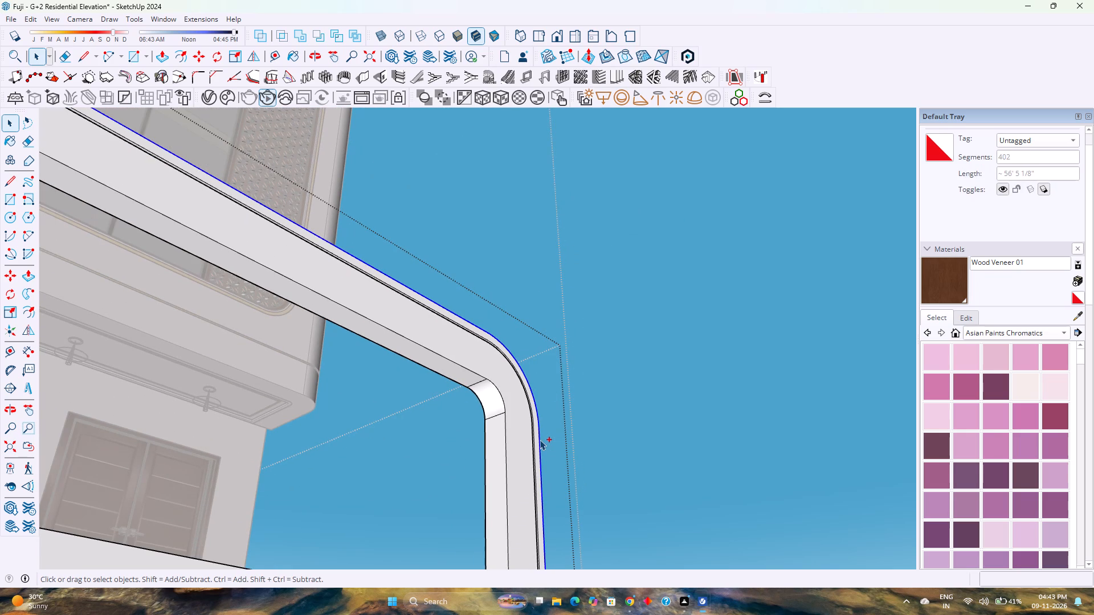
right_click(540, 440)
click(598, 257)
Extrude the inner 1" square at the left post's base with Follow Me along the frame's welded outer front edge.
scroll(601, 318, down, 3)
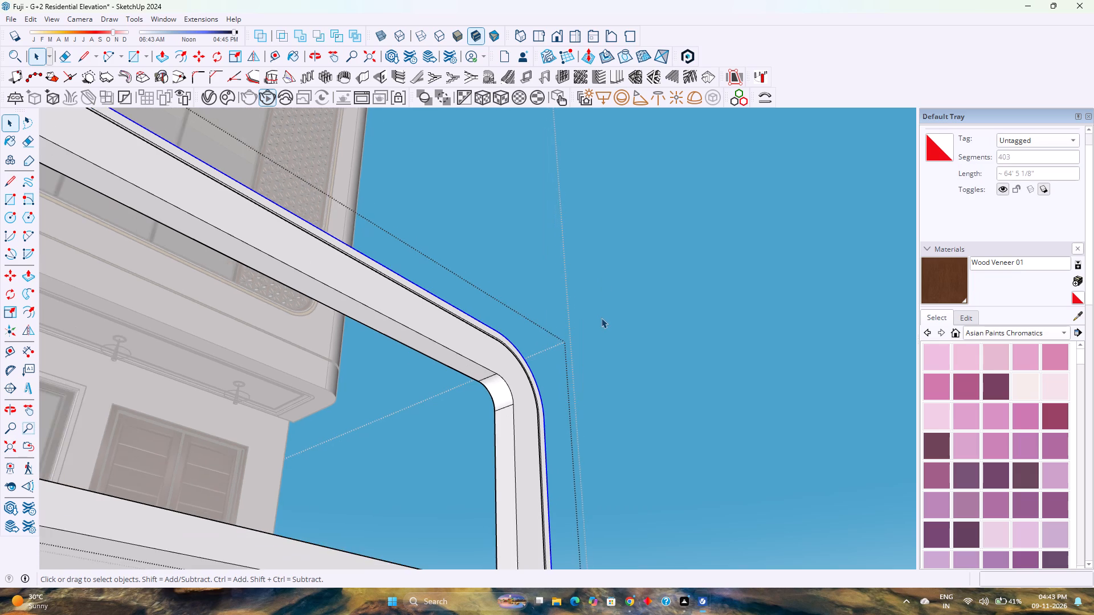
scroll(601, 318, down, 12)
shift+middle_drag(418, 313, 744, 415)
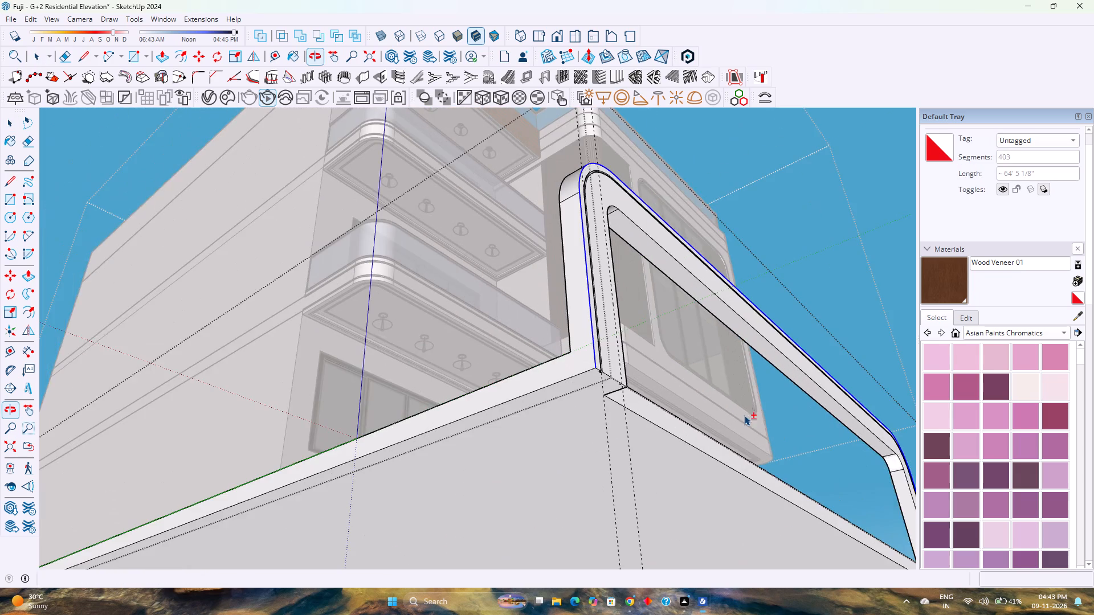
scroll(596, 370, up, 13)
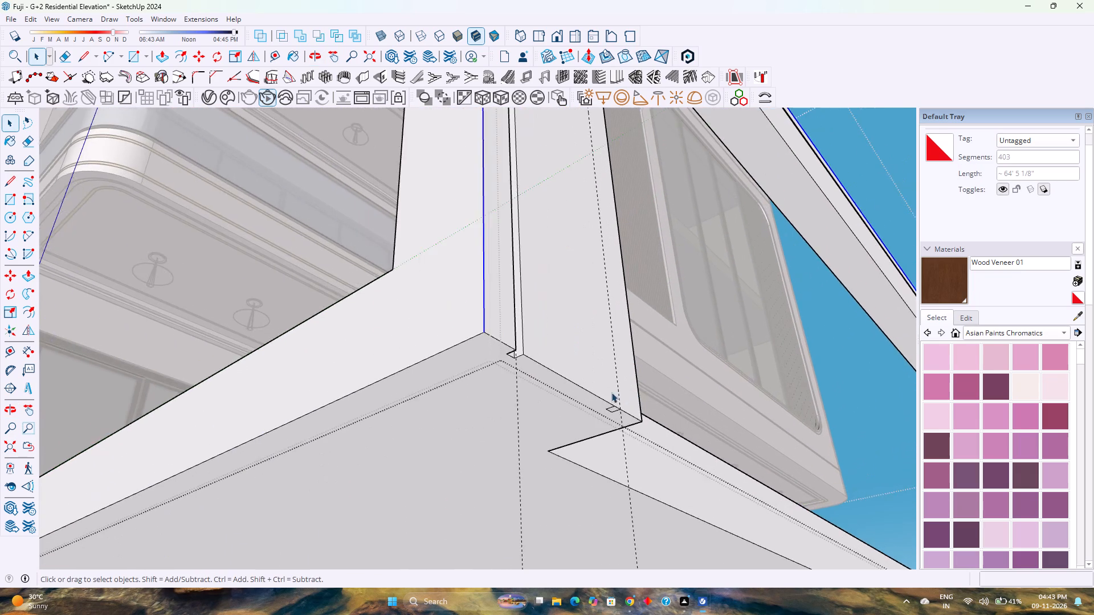
middle_drag(608, 392, 515, 359)
scroll(661, 383, up, 7)
shift+middle_drag(675, 405, 579, 409)
click(35, 298)
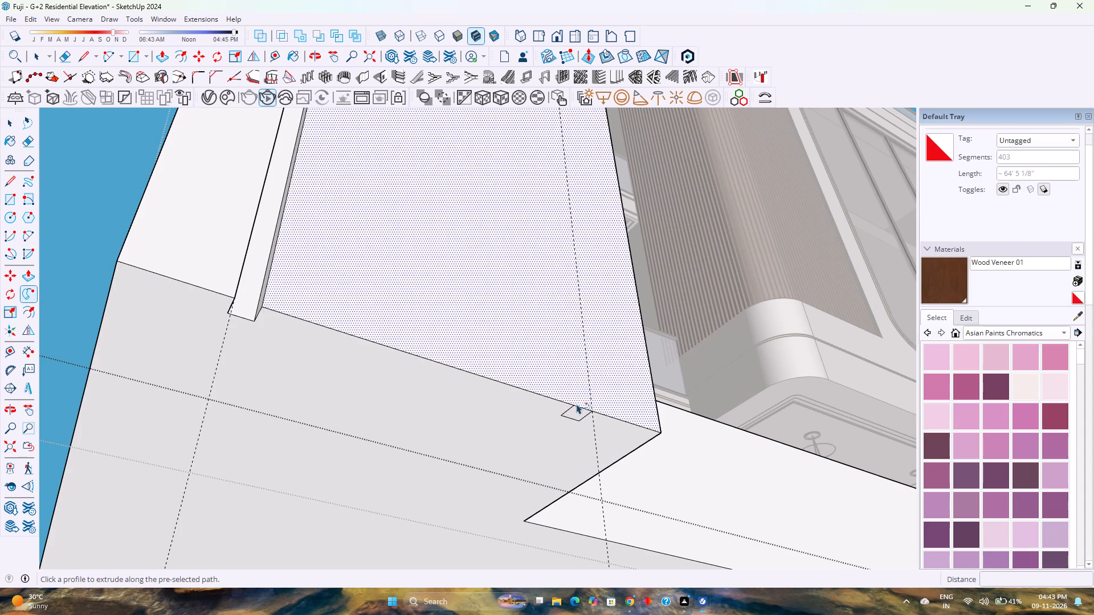
click(580, 413)
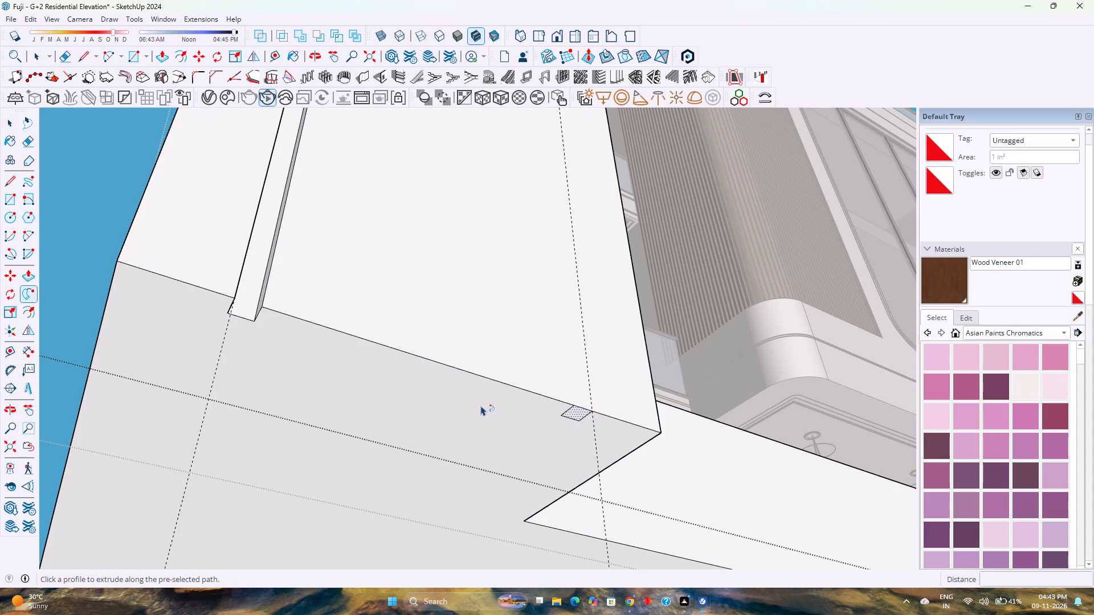
scroll(481, 404, down, 10)
scroll(481, 404, up, 3)
scroll(481, 404, down, 4)
scroll(481, 404, up, 4)
scroll(552, 402, down, 1)
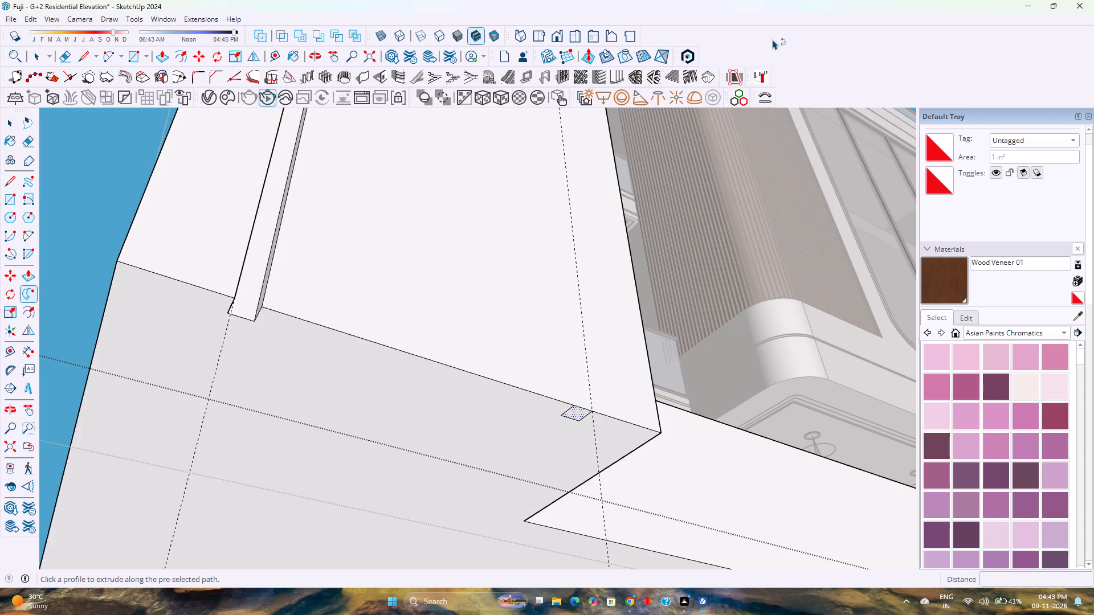
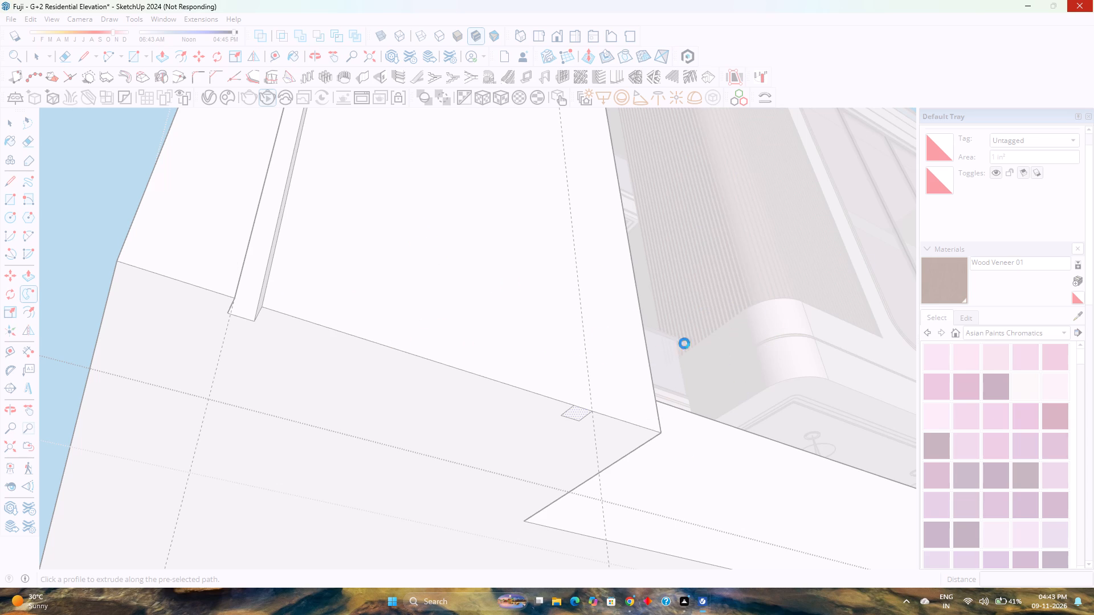
Delete all guide lines from the model.
scroll(644, 307, down, 6)
key(space)
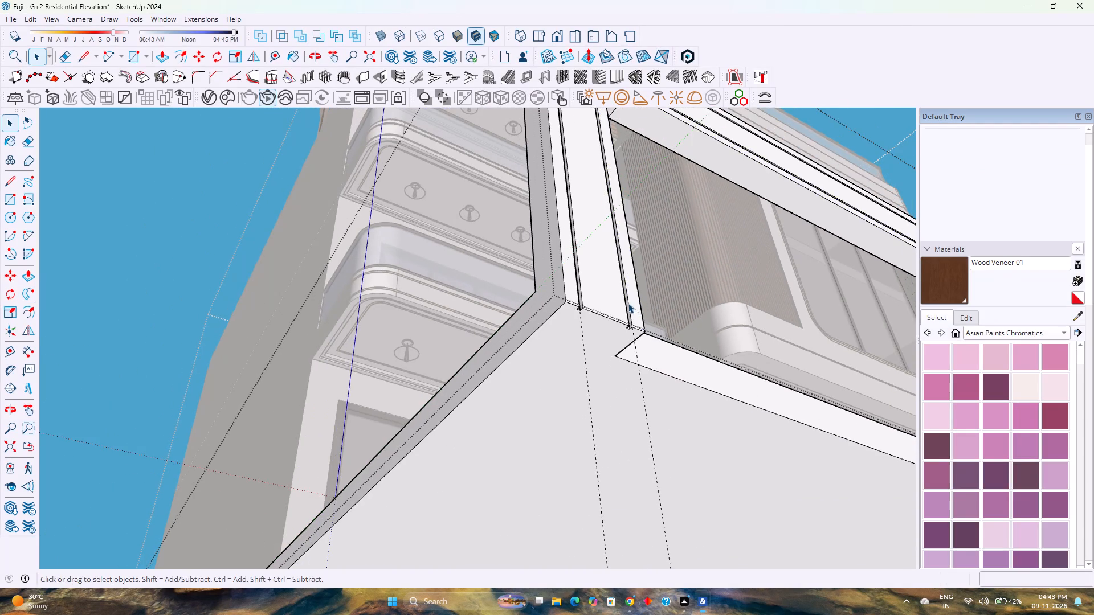
scroll(628, 303, down, 2)
middle_drag(626, 302, 523, 400)
scroll(511, 357, down, 6)
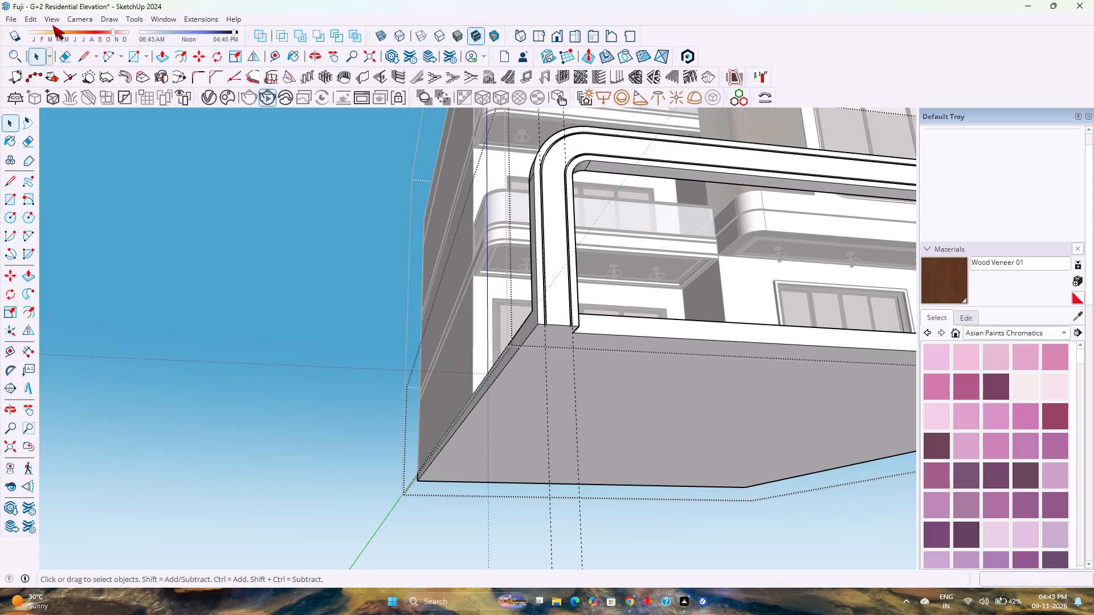
click(27, 17)
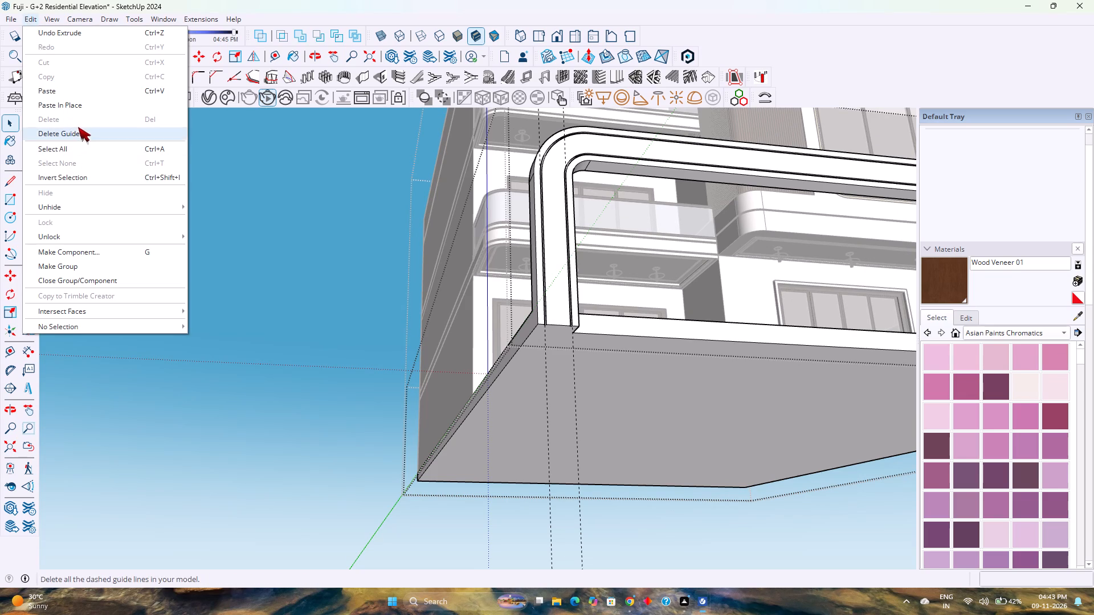
click(79, 128)
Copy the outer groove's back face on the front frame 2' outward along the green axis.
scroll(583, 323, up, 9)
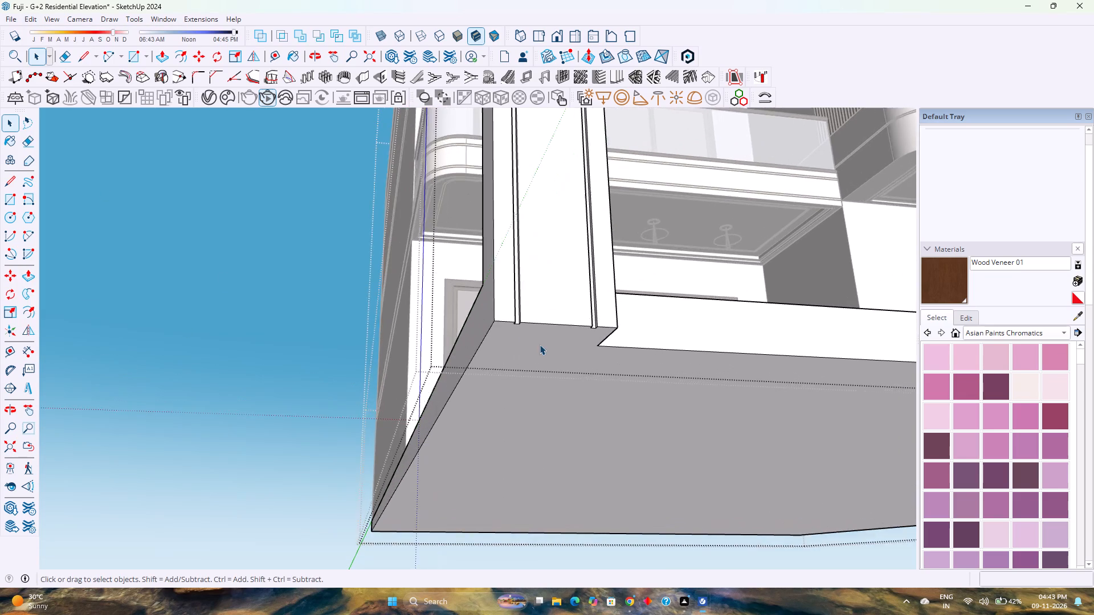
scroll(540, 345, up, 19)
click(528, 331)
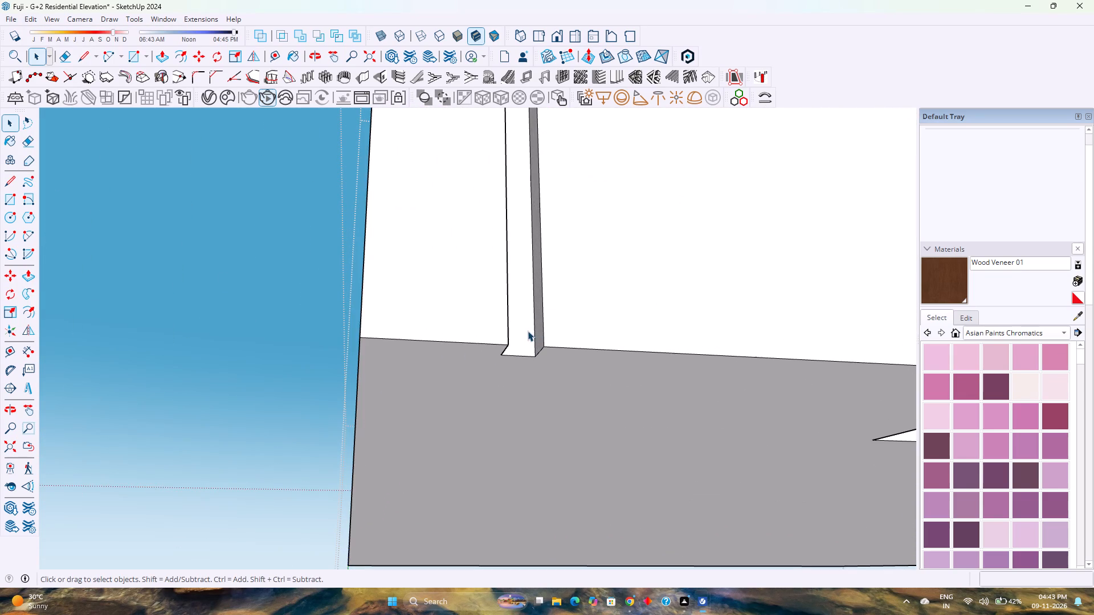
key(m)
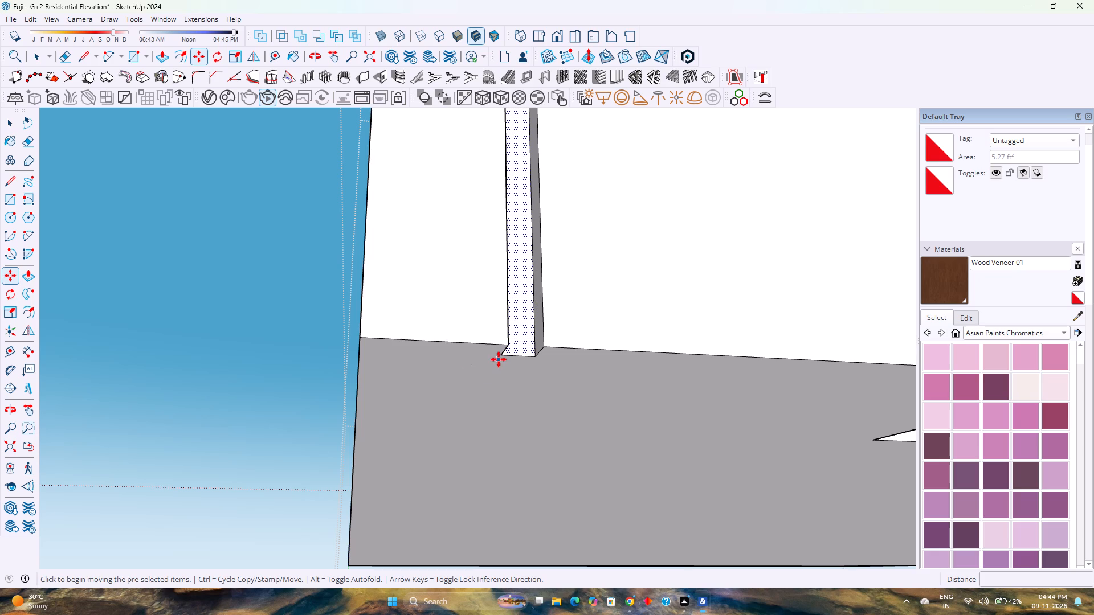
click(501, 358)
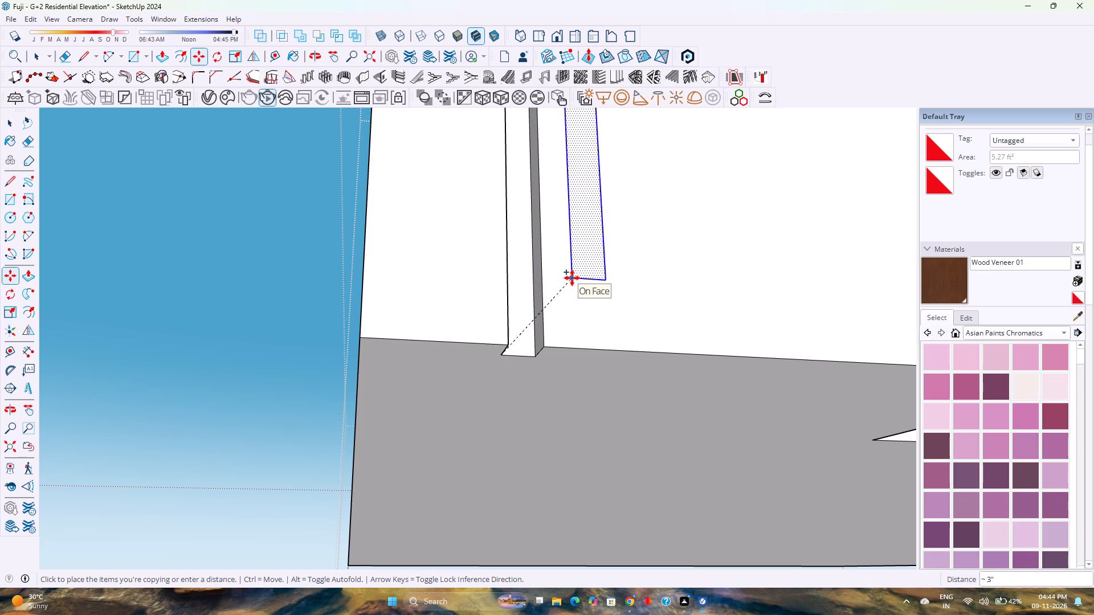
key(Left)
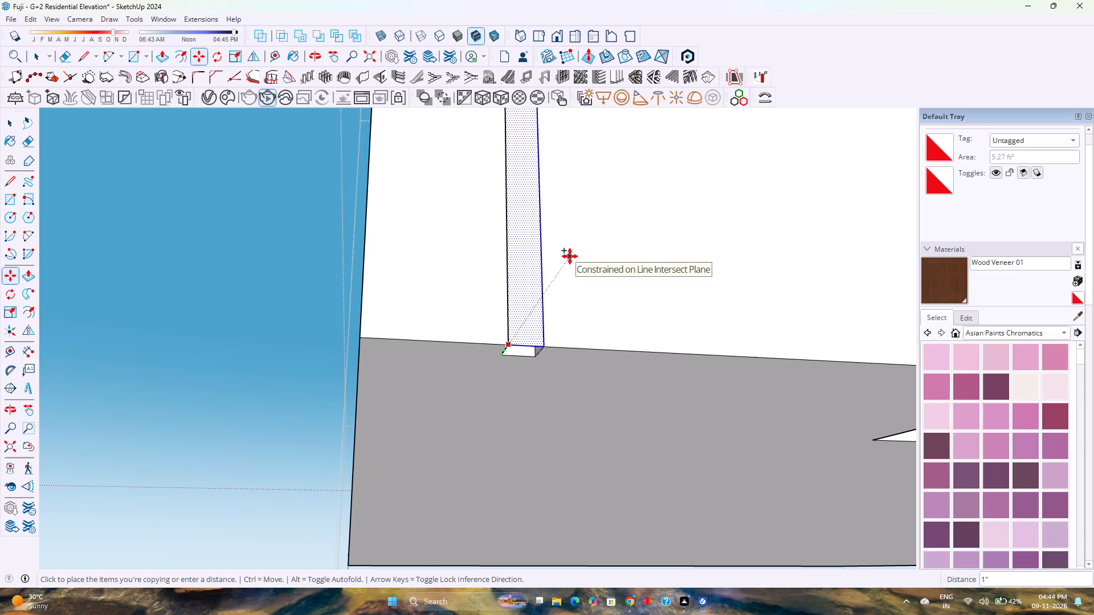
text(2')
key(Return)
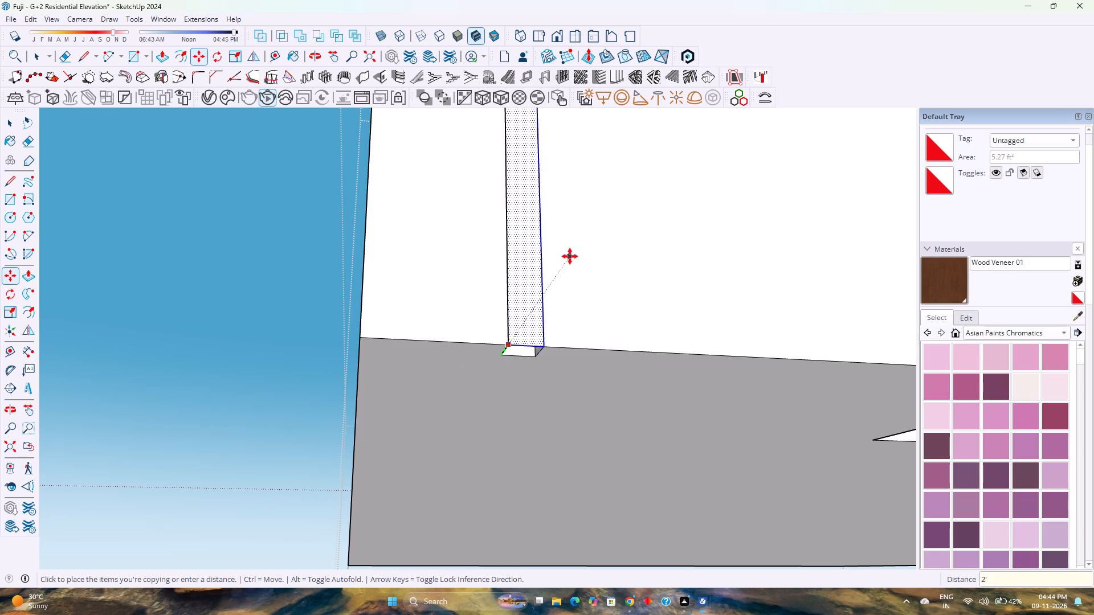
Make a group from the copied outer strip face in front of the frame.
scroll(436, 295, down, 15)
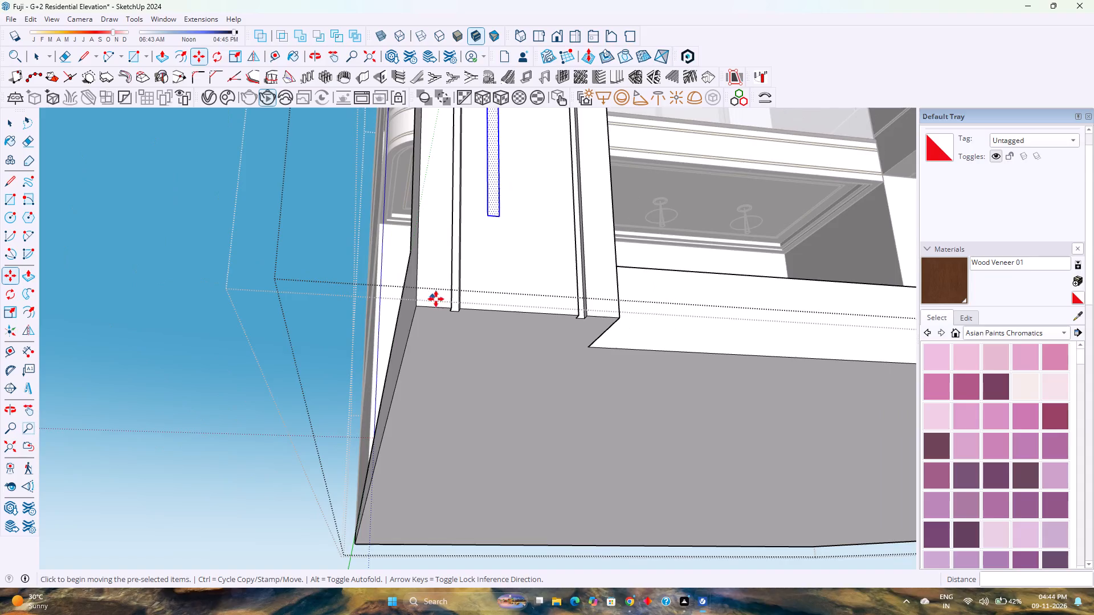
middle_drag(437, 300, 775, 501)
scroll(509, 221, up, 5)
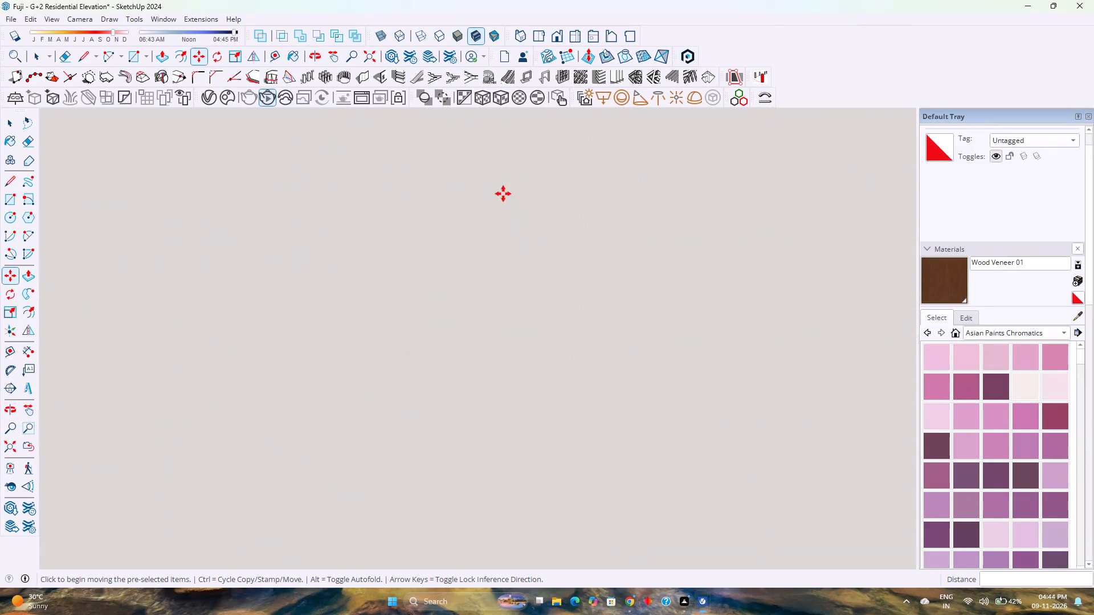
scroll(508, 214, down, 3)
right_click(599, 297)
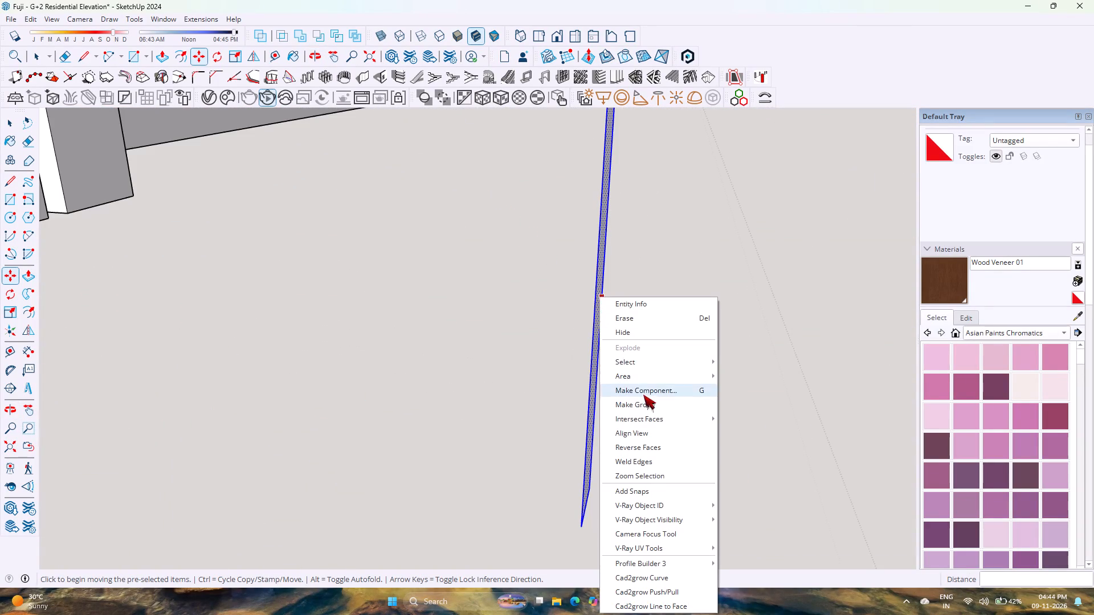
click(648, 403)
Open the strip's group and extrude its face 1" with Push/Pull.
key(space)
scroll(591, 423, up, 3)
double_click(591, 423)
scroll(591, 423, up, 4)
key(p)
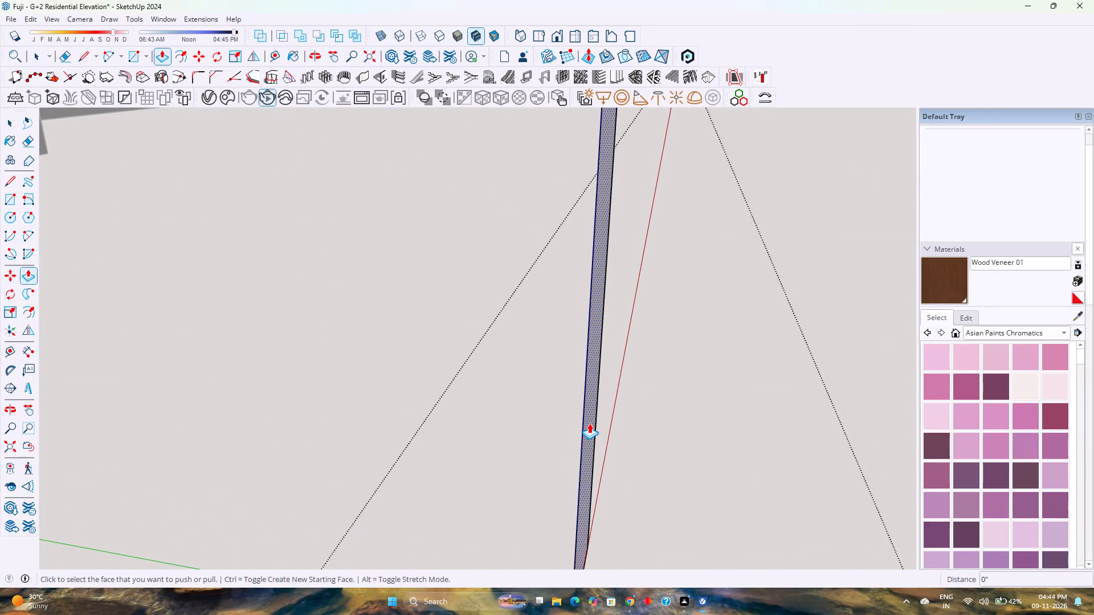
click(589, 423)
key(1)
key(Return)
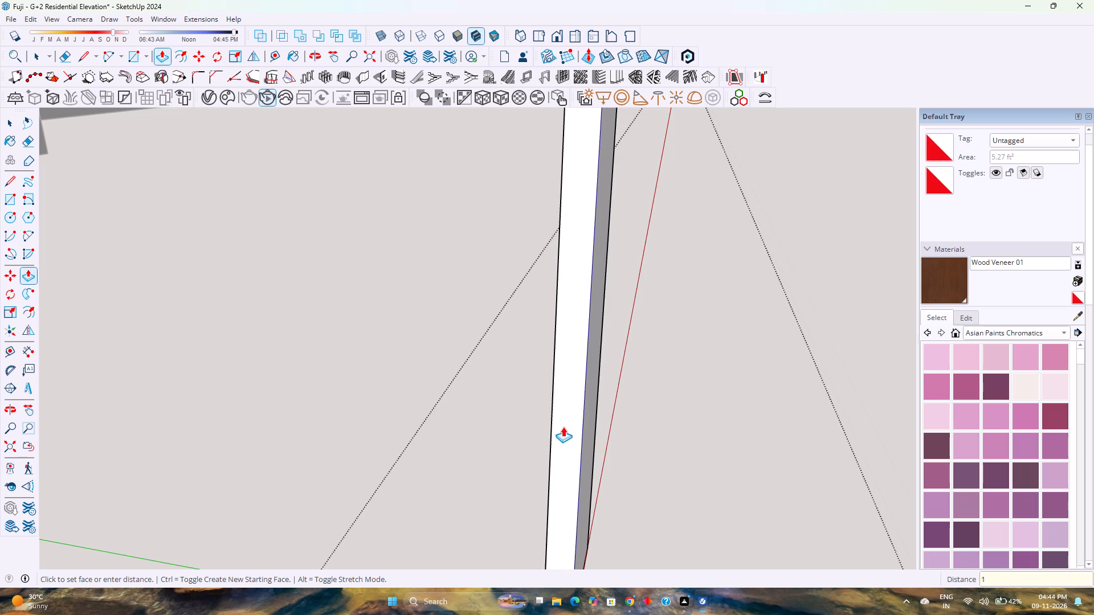
Examine the extruded strip's run around the front frame from its left post to its right post.
scroll(529, 421, down, 15)
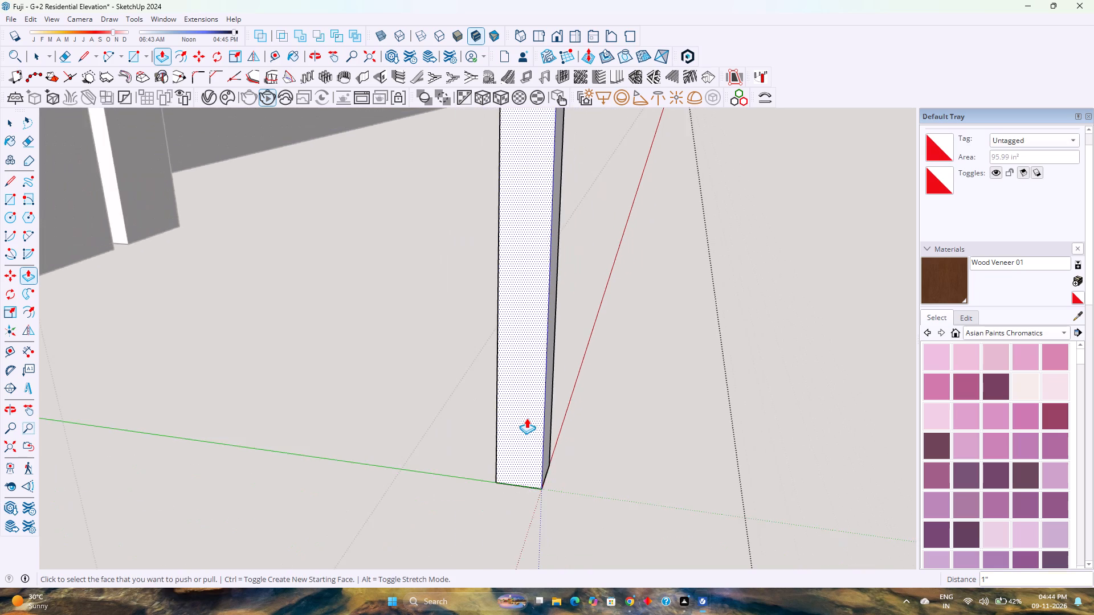
scroll(526, 418, down, 18)
scroll(537, 417, down, 4)
middle_drag(545, 420, 534, 425)
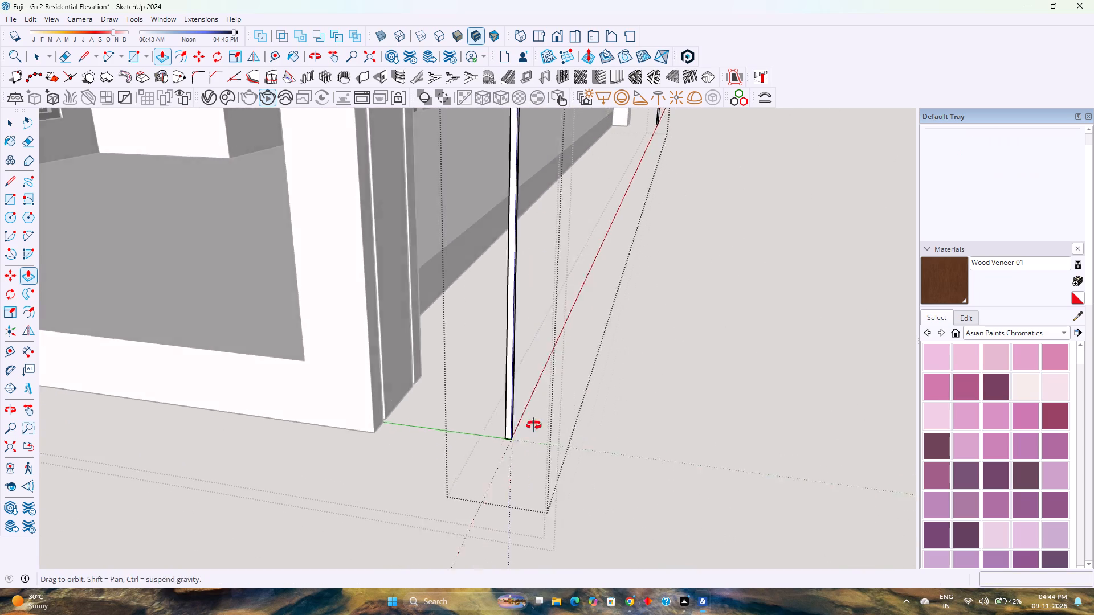
middle_drag(534, 425, 427, 435)
scroll(427, 435, down, 9)
shift+middle_click(429, 430)
shift+middle_drag(430, 430, 495, 489)
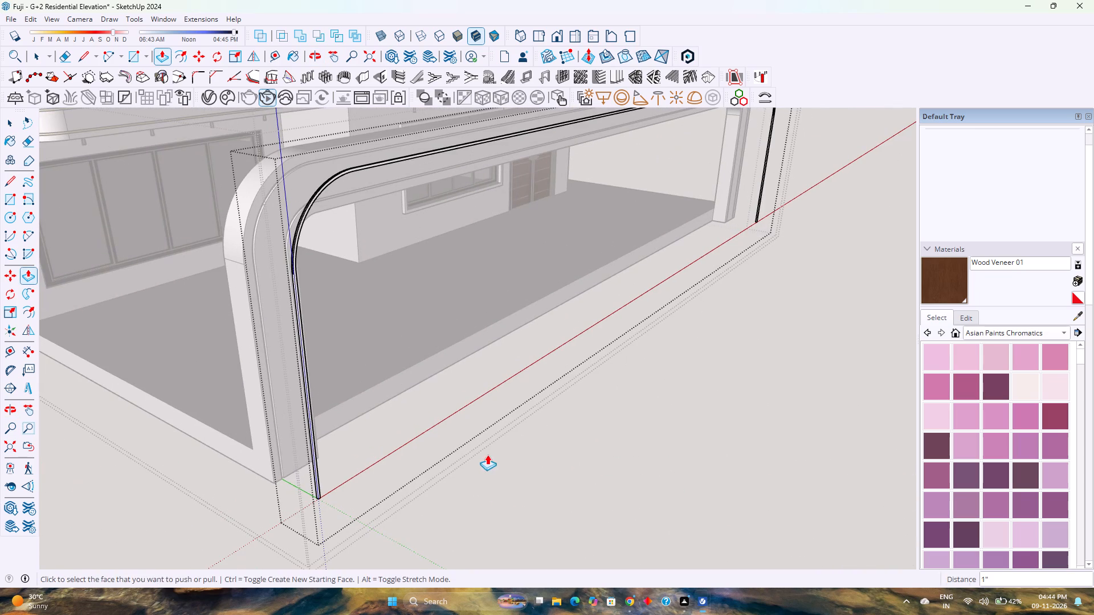
key(space)
scroll(372, 423, up, 5)
scroll(372, 423, down, 8)
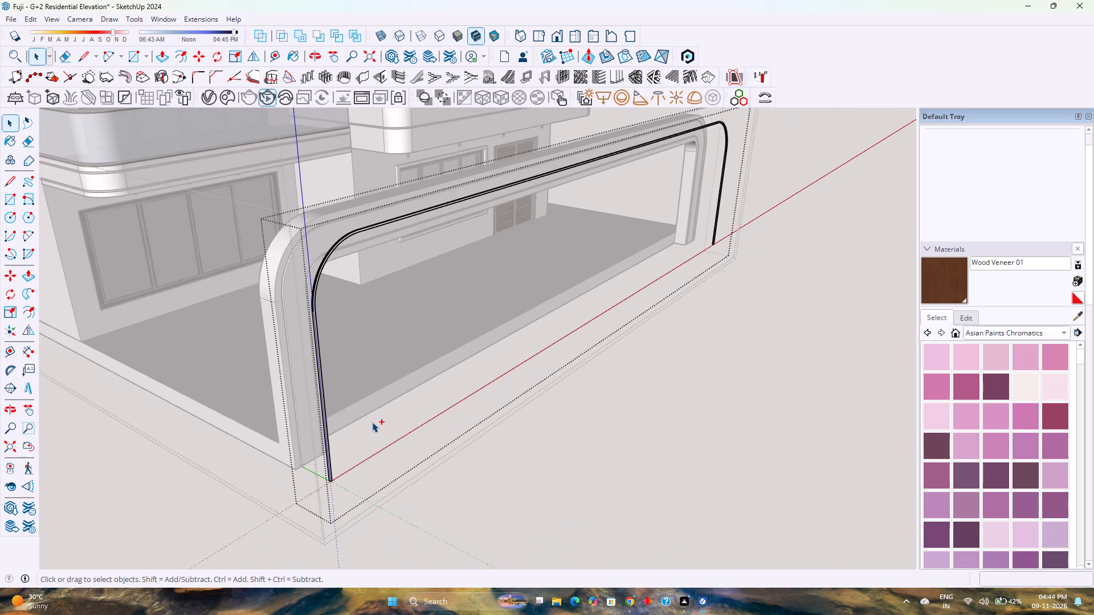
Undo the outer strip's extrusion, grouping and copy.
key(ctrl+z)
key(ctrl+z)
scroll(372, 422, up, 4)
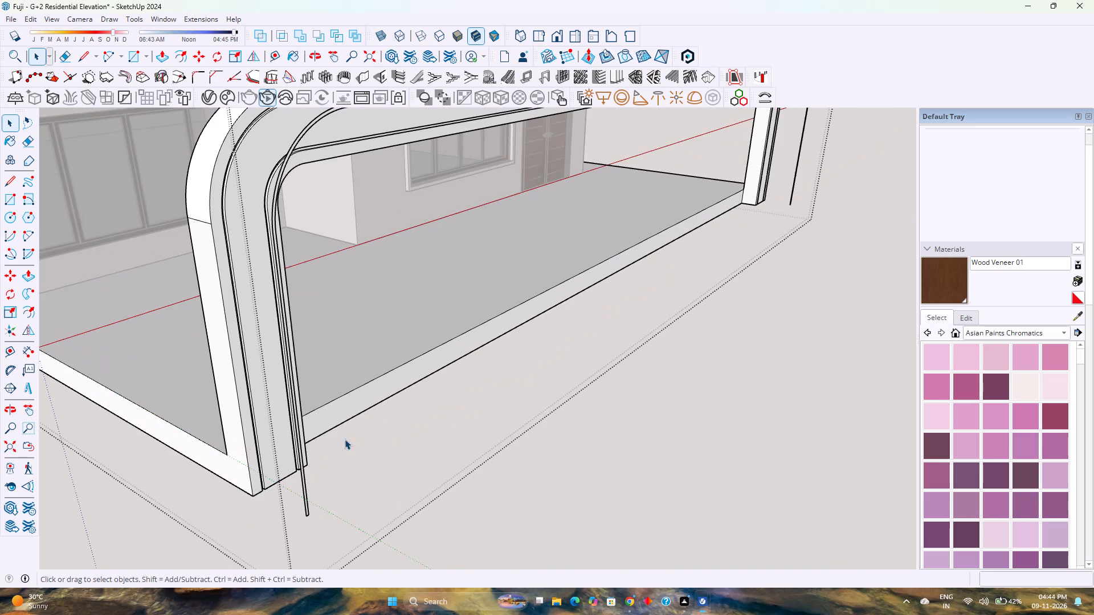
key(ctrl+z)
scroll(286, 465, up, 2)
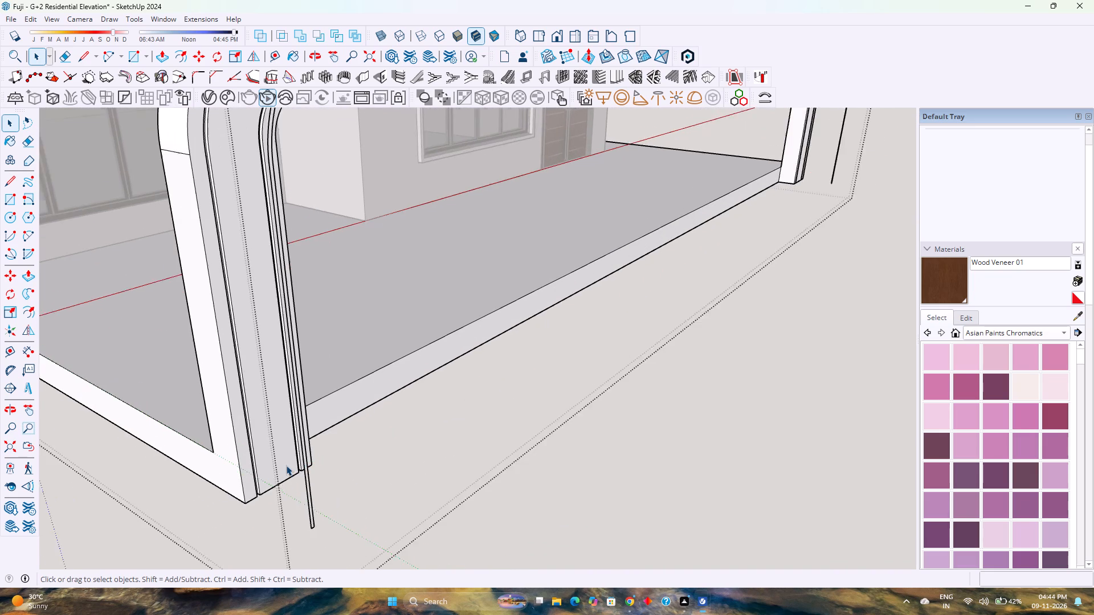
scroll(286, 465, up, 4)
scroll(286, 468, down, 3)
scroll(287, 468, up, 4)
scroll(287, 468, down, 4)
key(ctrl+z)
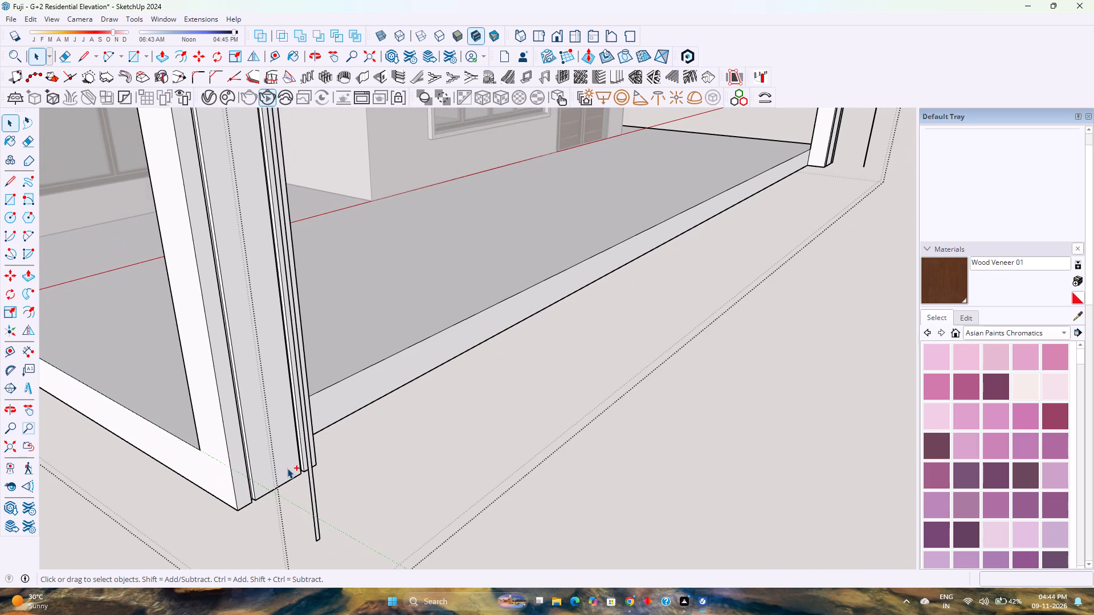
Copy the back faces of both the inner and outer frame grooves together 1' outward along the green axis.
scroll(287, 468, up, 2)
key(space)
scroll(287, 472, up, 8)
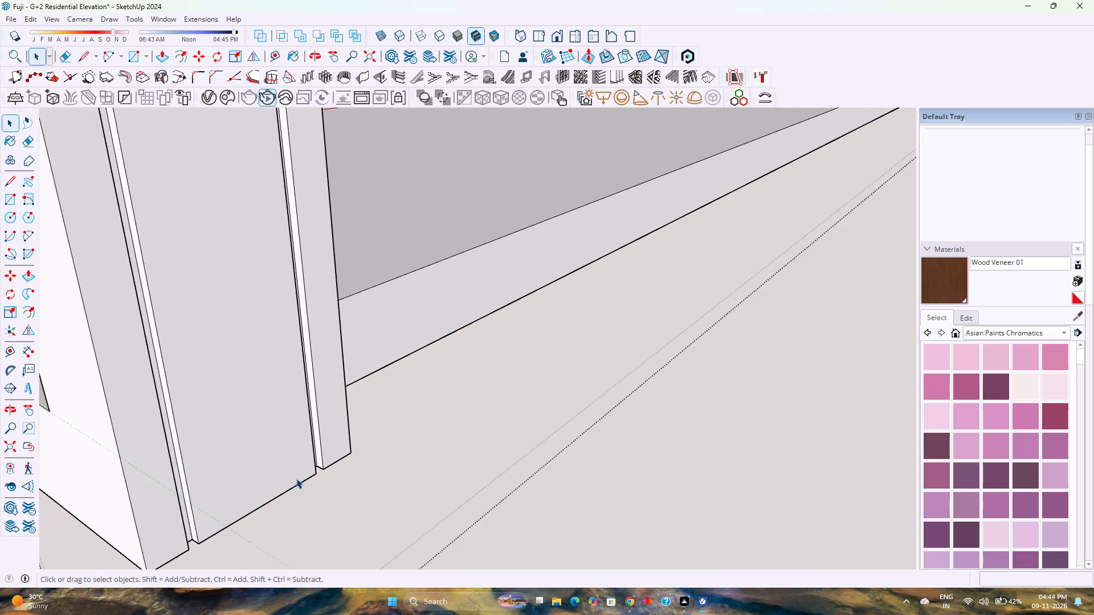
middle_drag(296, 478, 179, 502)
scroll(283, 405, up, 4)
click(305, 396)
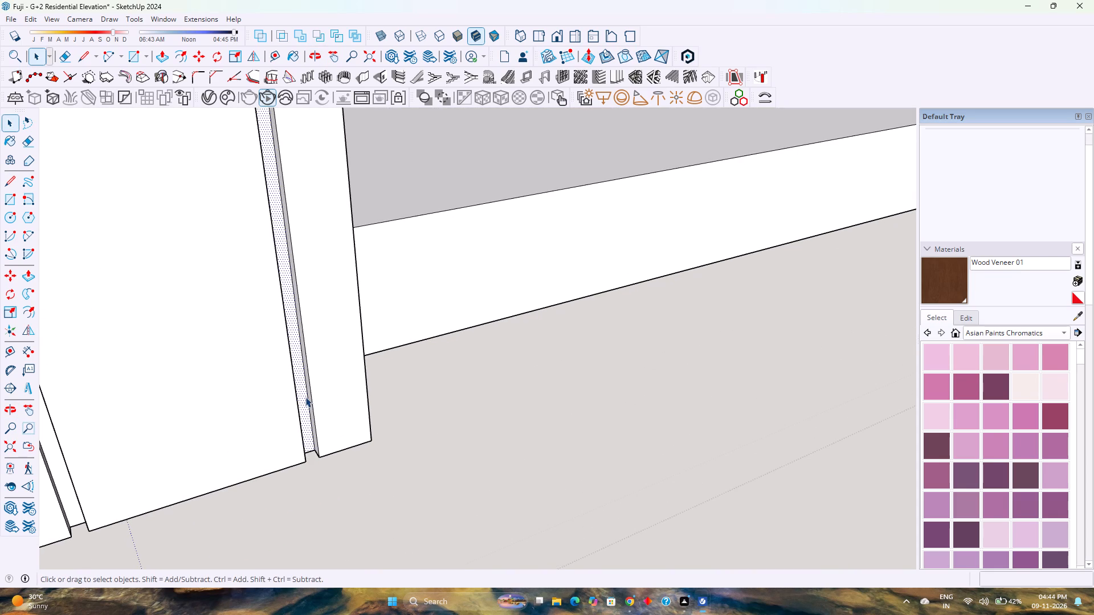
scroll(250, 440, down, 4)
shift+middle_drag(256, 444, 294, 441)
shift+middle_drag(294, 441, 390, 425)
scroll(244, 457, up, 4)
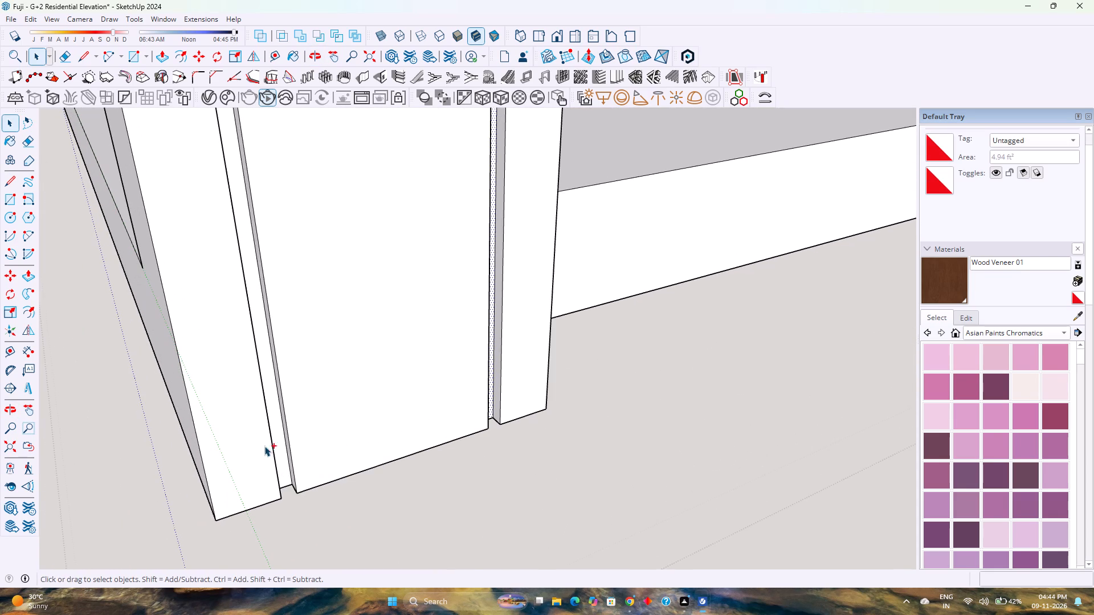
ctrl+click(276, 433)
scroll(308, 477, up, 1)
middle_drag(307, 477, 283, 454)
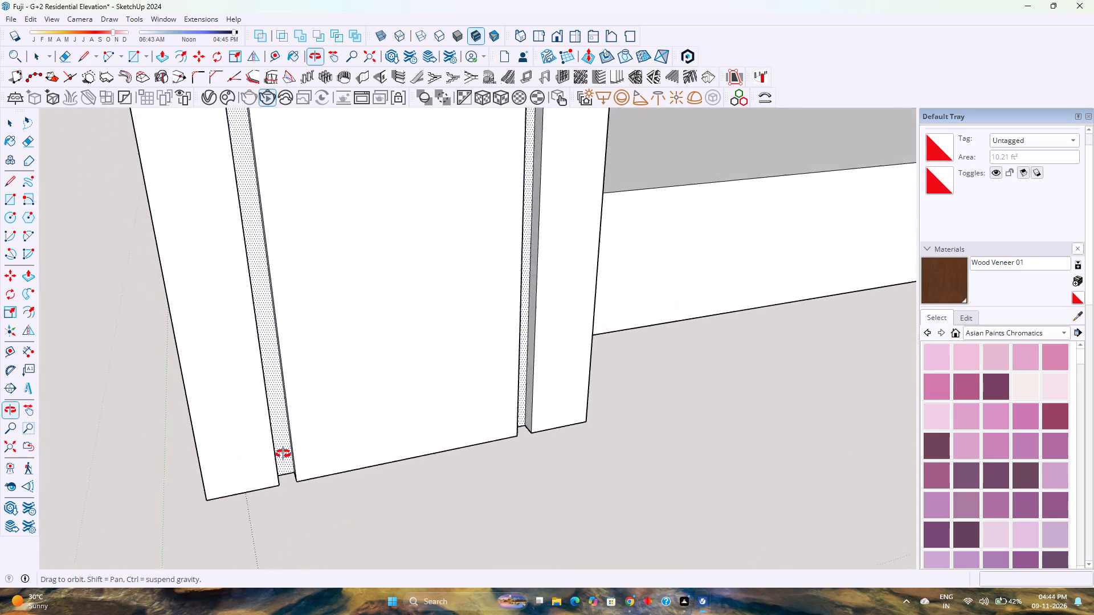
middle_drag(283, 454, 325, 443)
key(m)
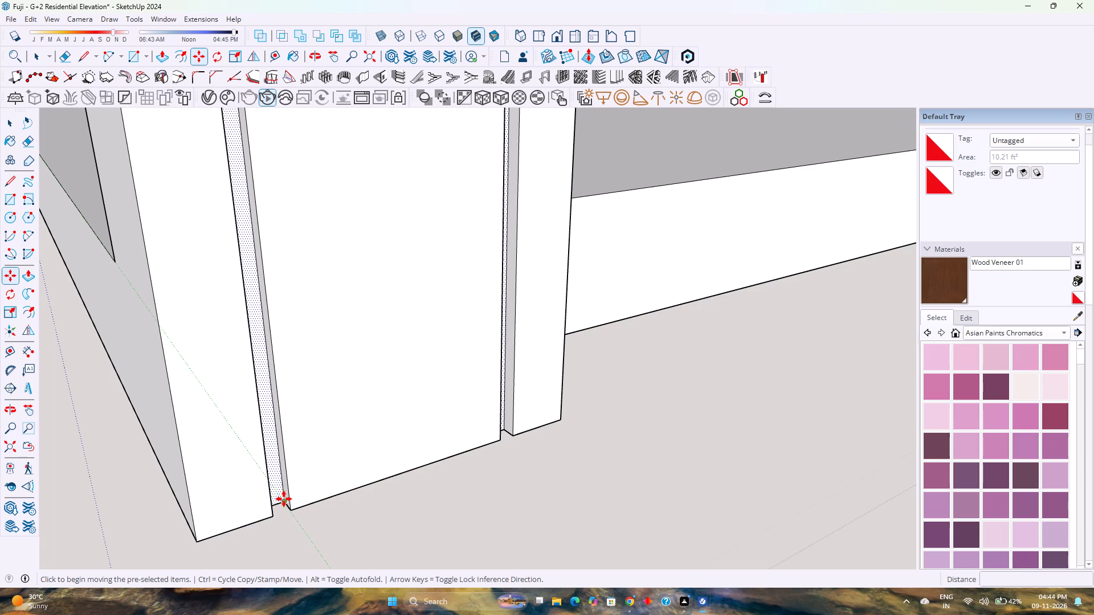
click(284, 499)
scroll(318, 524, down, 12)
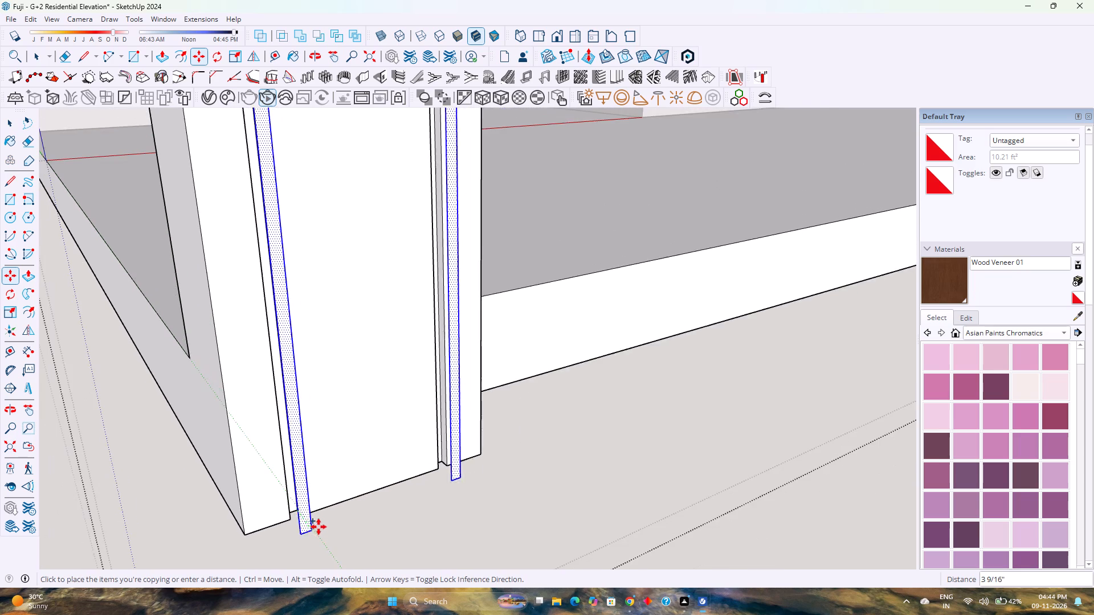
scroll(319, 527, down, 1)
scroll(360, 555, down, 4)
shift+middle_click(363, 553)
shift+middle_drag(361, 550, 343, 461)
scroll(343, 460, down, 3)
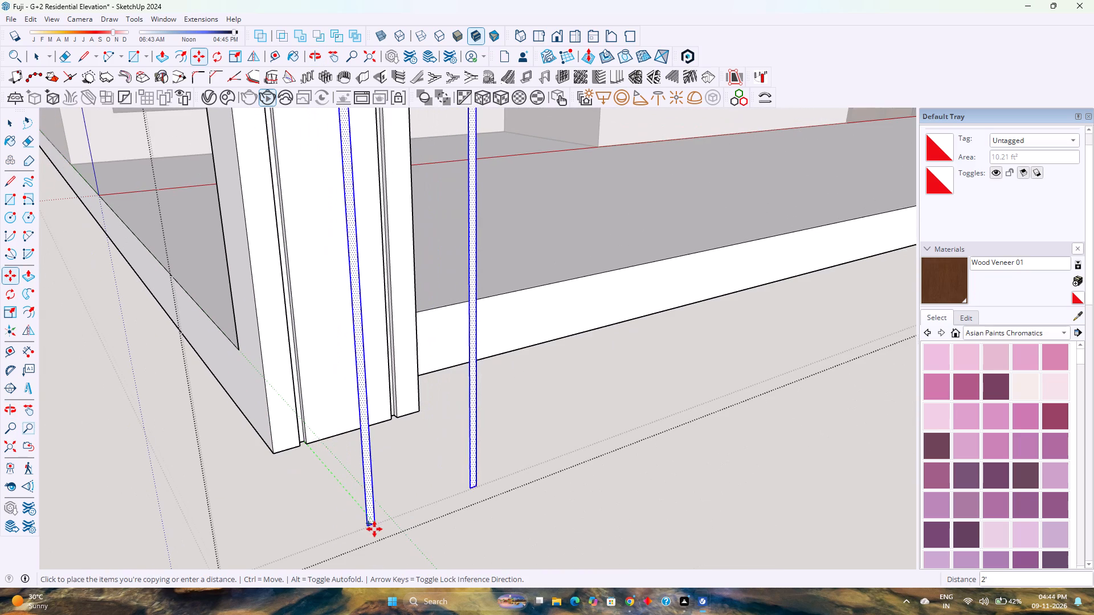
key(Left)
key(1)
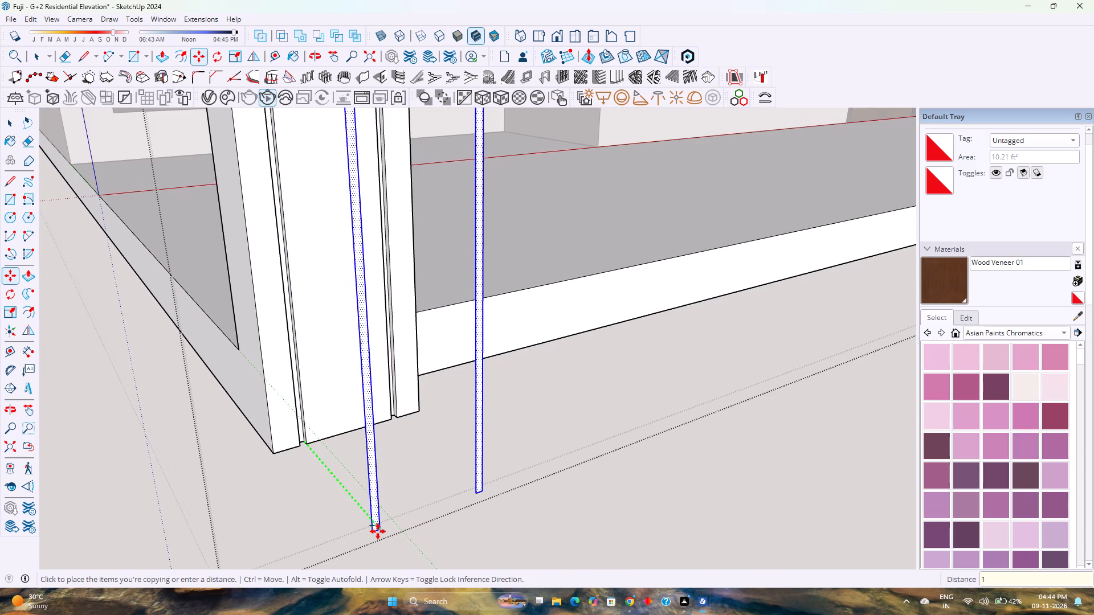
key(apostrophe)
key(Return)
Make one group from the two copied strip faces in front of the frame.
right_click(332, 468)
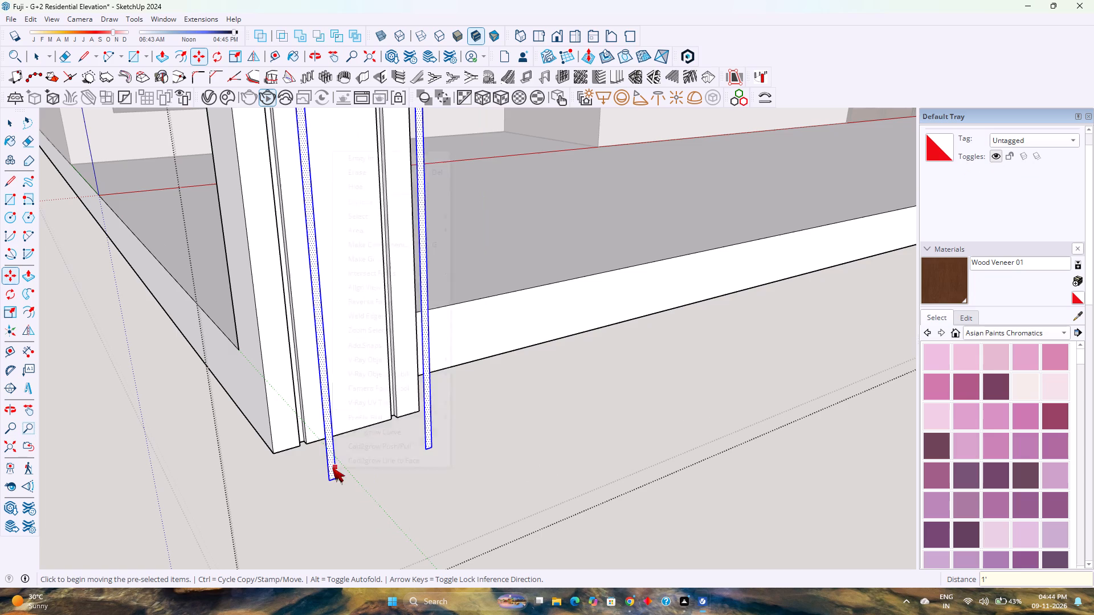
click(391, 259)
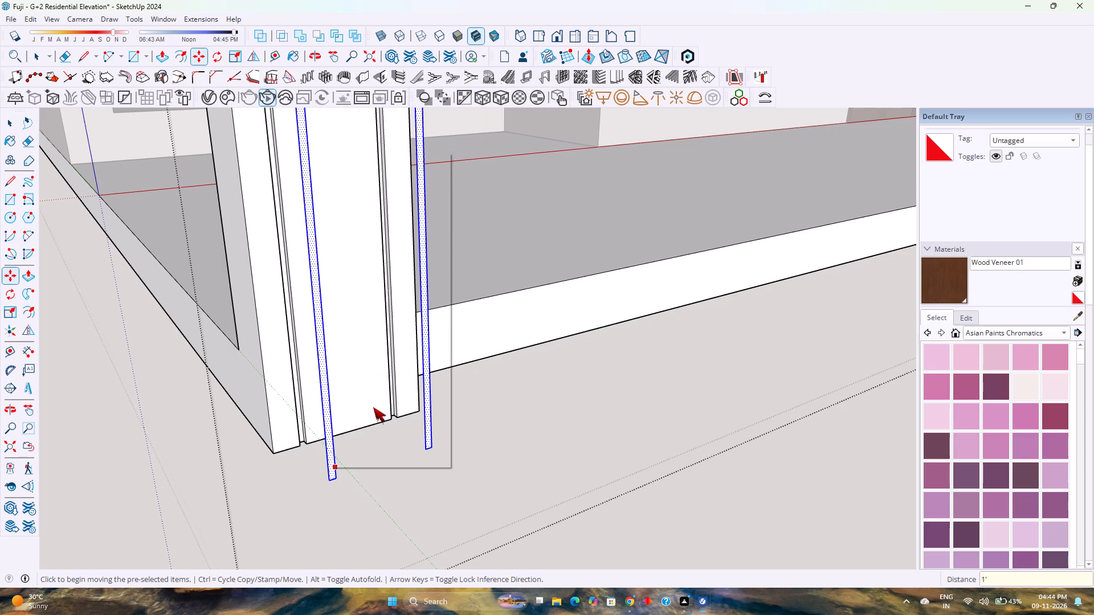
key(space)
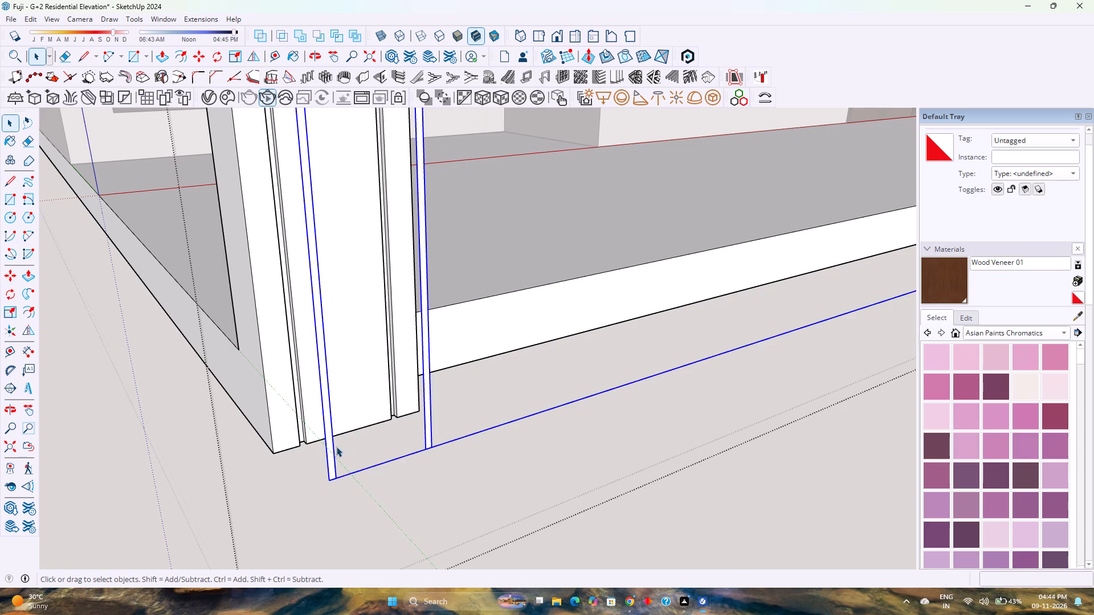
Open the strips' group and extrude the outer strip's face 1" with Push/Pull.
double_click(330, 441)
scroll(330, 441, up, 3)
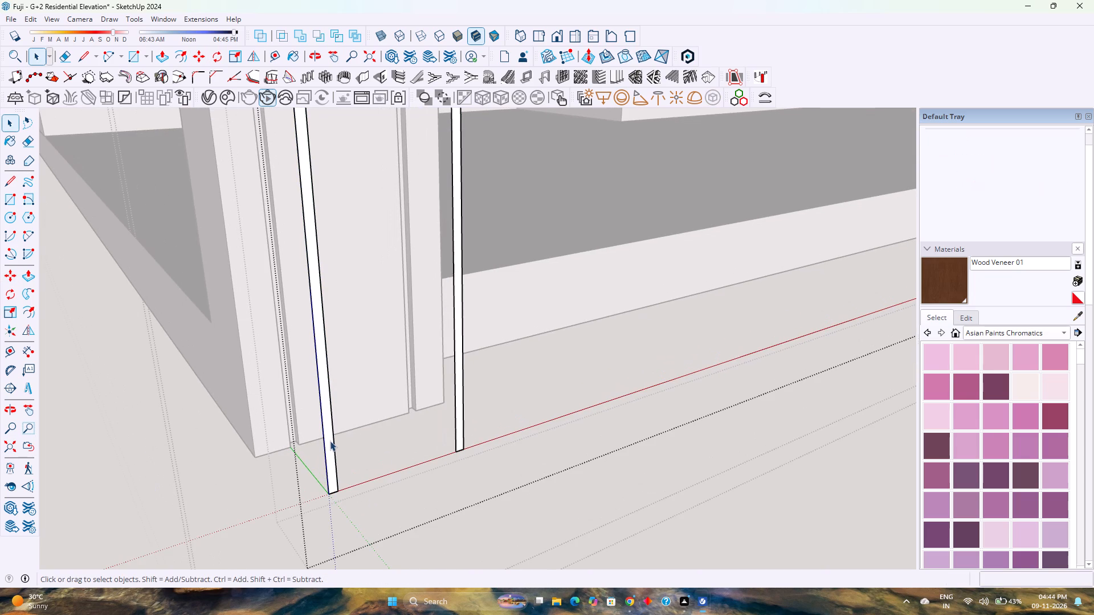
key(p)
click(325, 435)
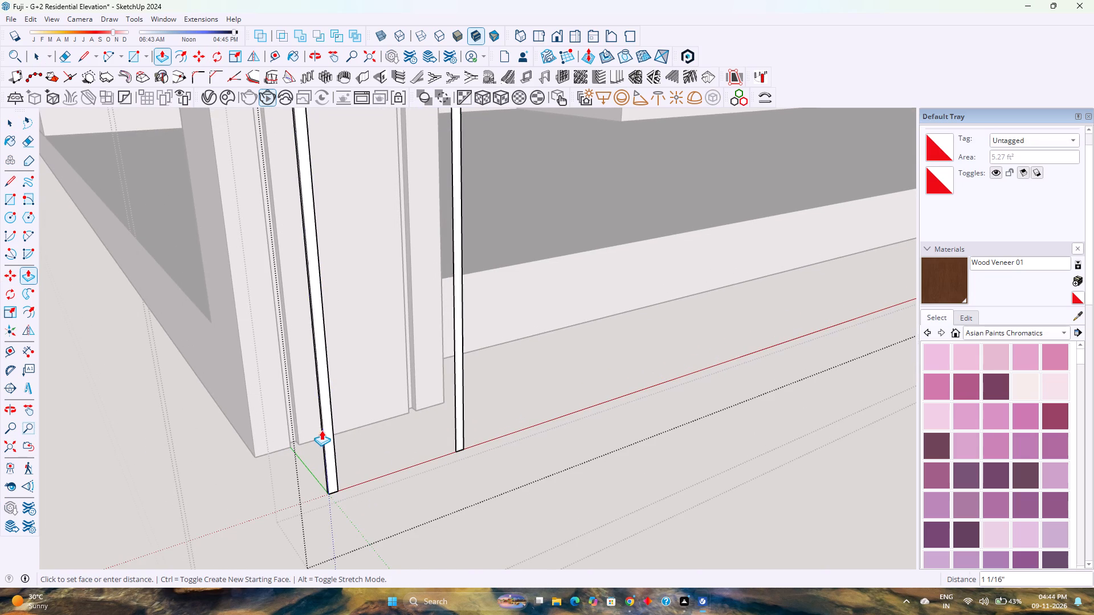
key(1)
key(Return)
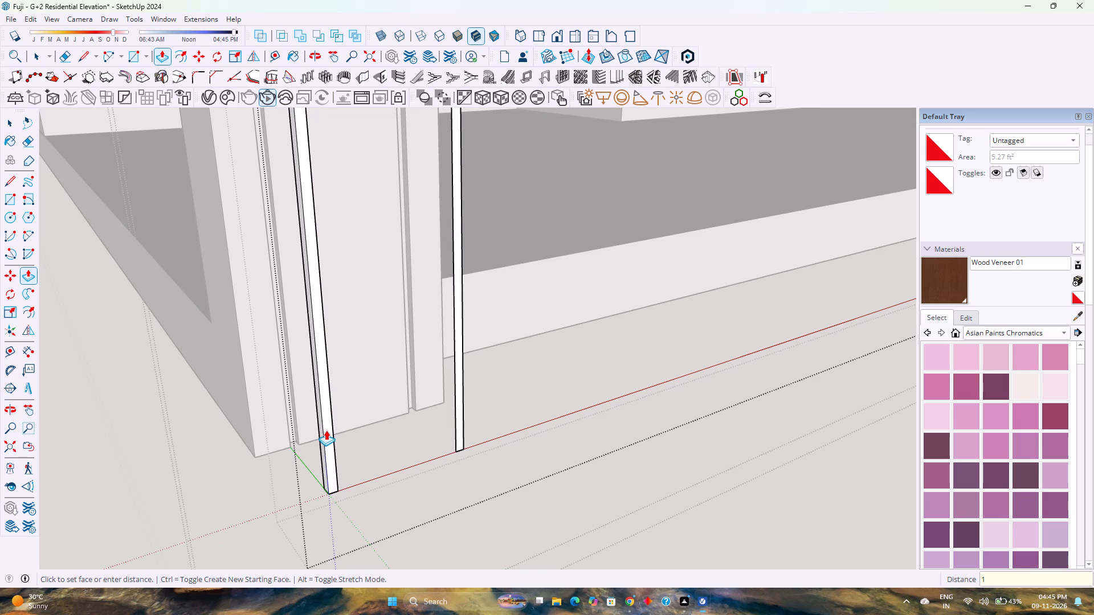
Extrude the inner strip's face by the same 1" as the outer strip and leave the strips' group.
double_click(457, 436)
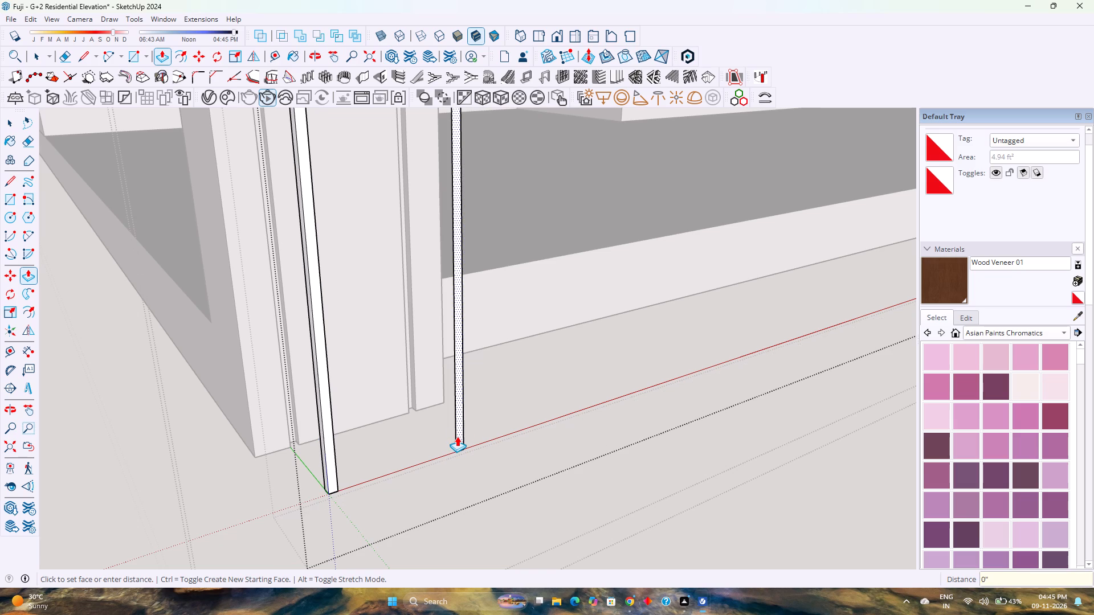
scroll(406, 455, down, 11)
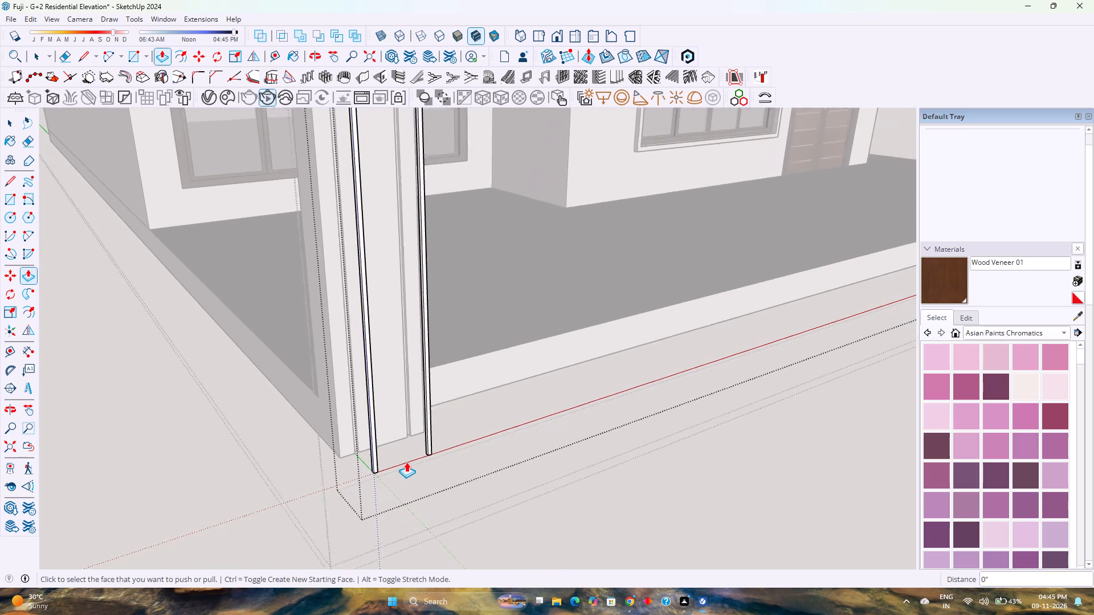
scroll(406, 462, down, 10)
scroll(402, 382, up, 6)
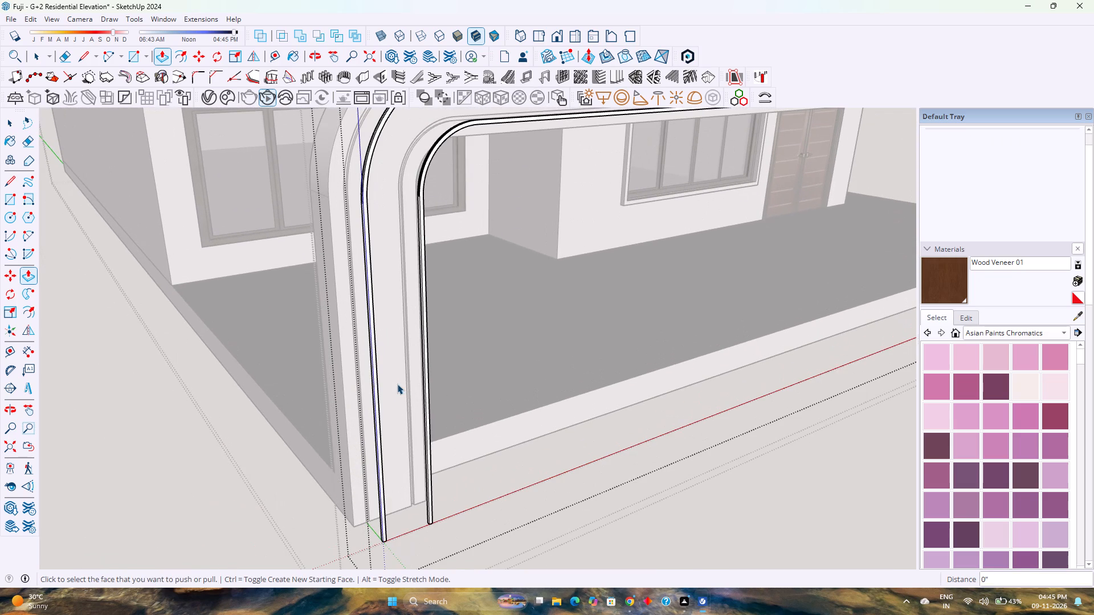
key(space)
key(Escape)
Apply the V-Ray emissive material Outer Light - 1 to the group of two groove strips.
click(380, 435)
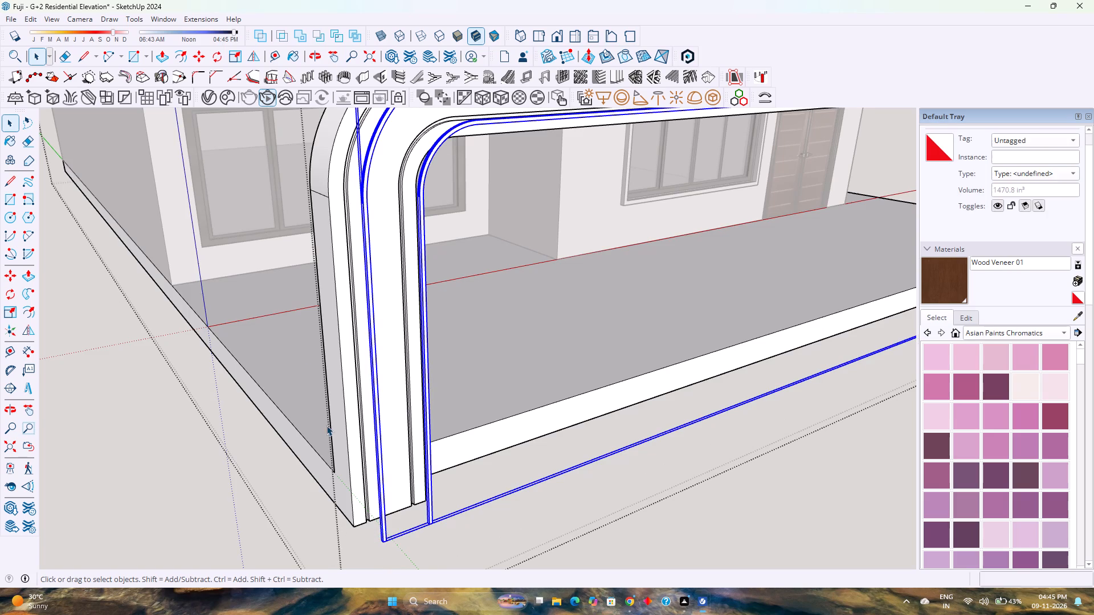
click(208, 102)
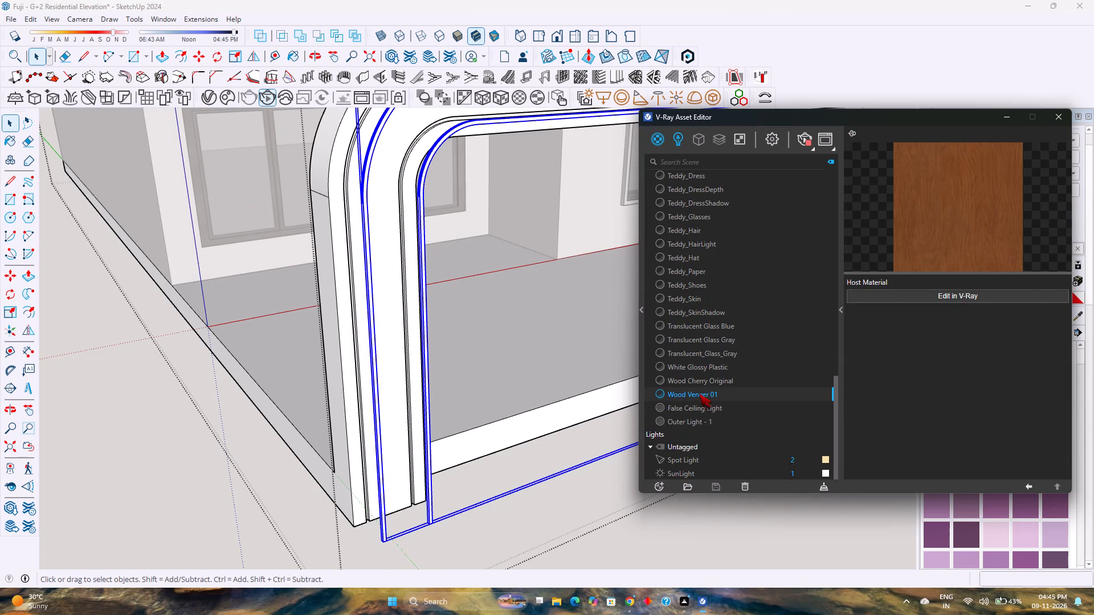
click(699, 423)
right_click(699, 423)
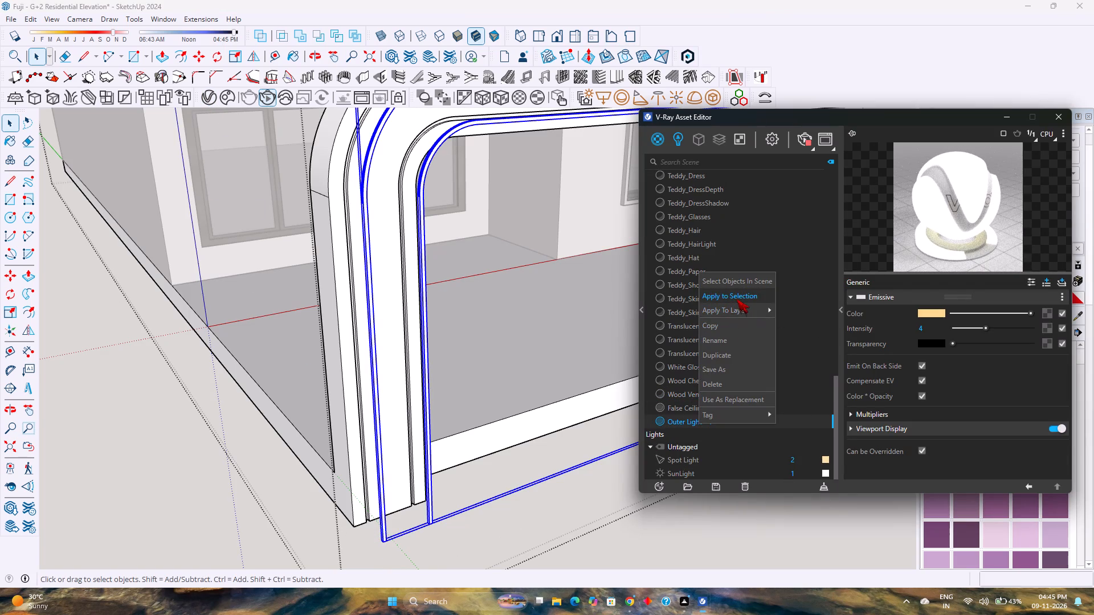
click(737, 298)
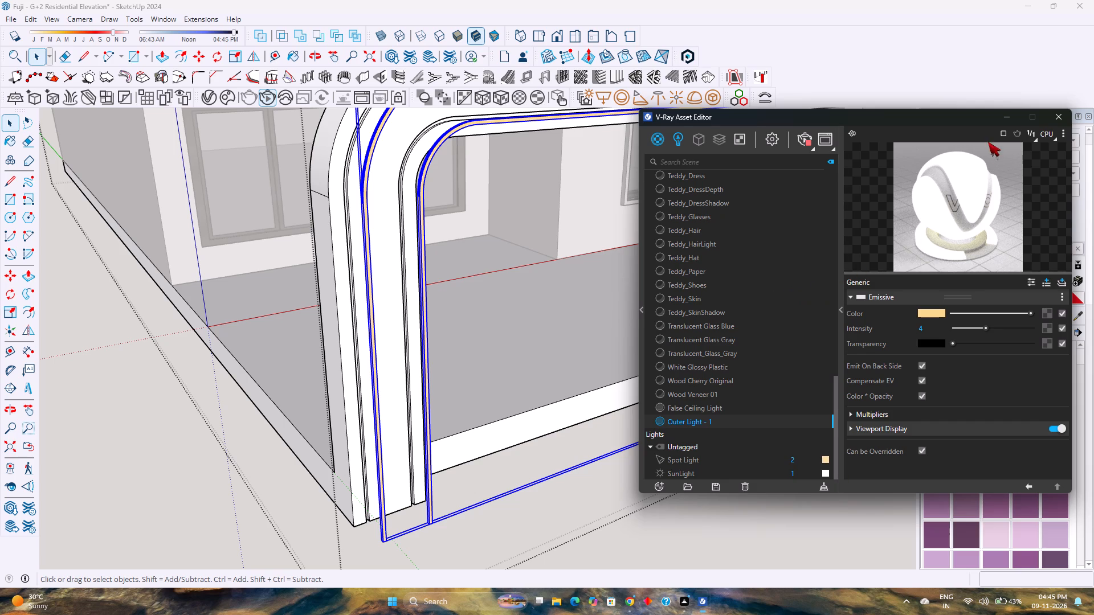
click(1005, 119)
Move the strips' group 1' back along the green axis into the frame's grooves.
key(m)
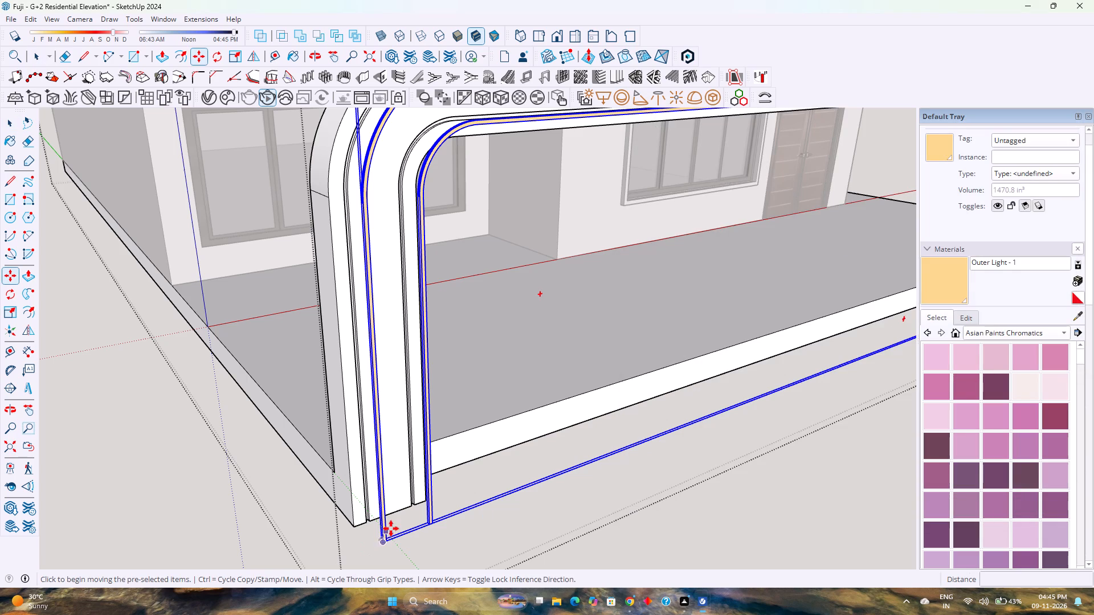
scroll(391, 532, up, 12)
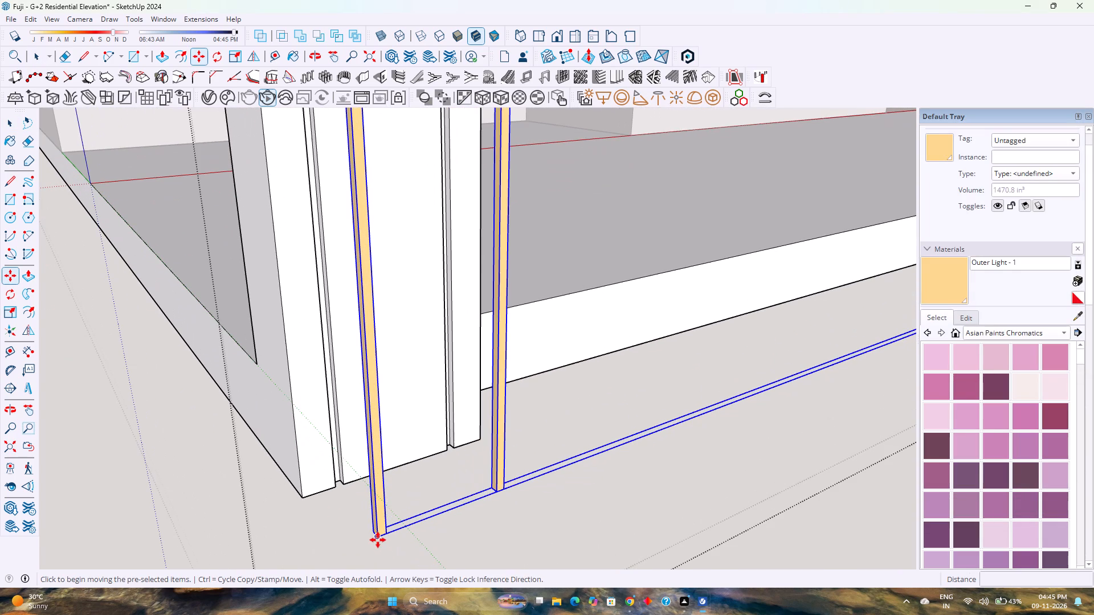
click(378, 540)
key(Left)
text(1')
key(Return)
Move the strips' group 1" forward so the strips sit flush with the front face of the frame.
scroll(347, 500, up, 4)
scroll(347, 499, down, 4)
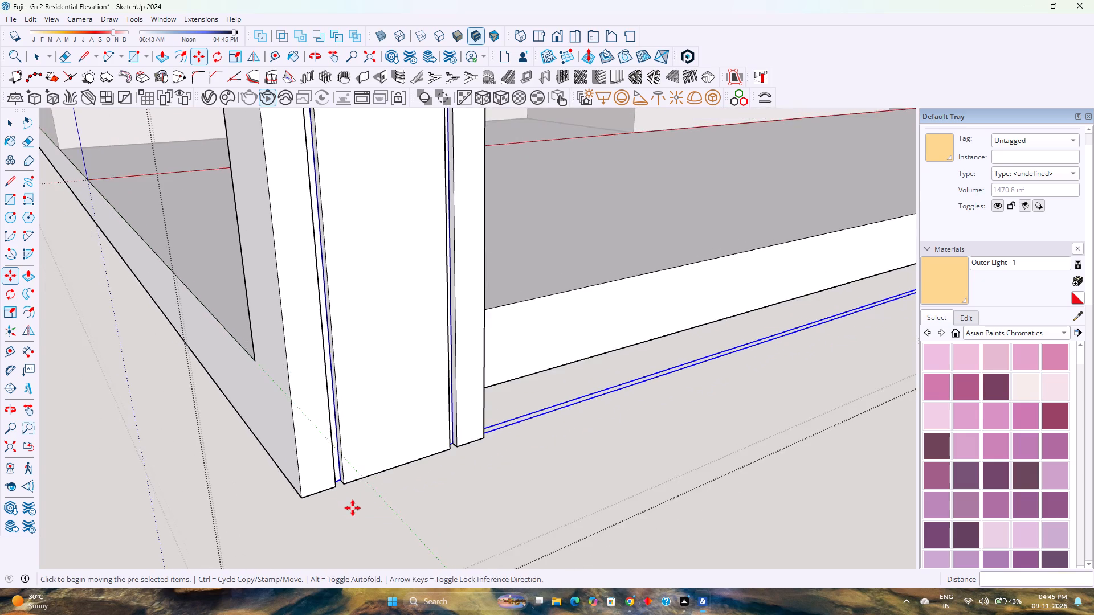
middle_click(353, 509)
scroll(348, 514, up, 2)
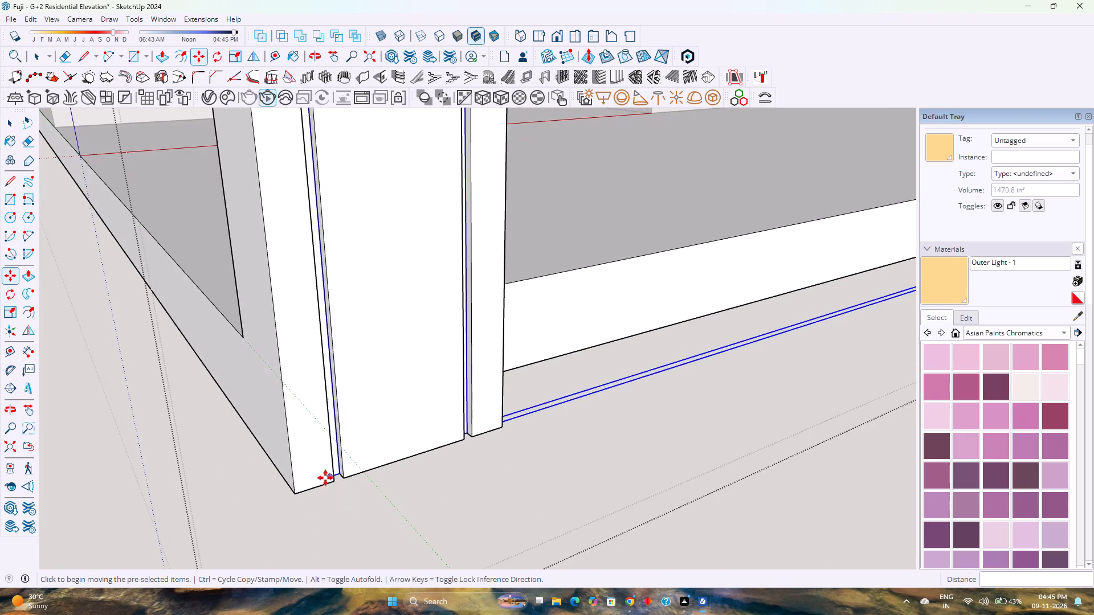
scroll(325, 478, up, 16)
middle_drag(344, 473, 222, 518)
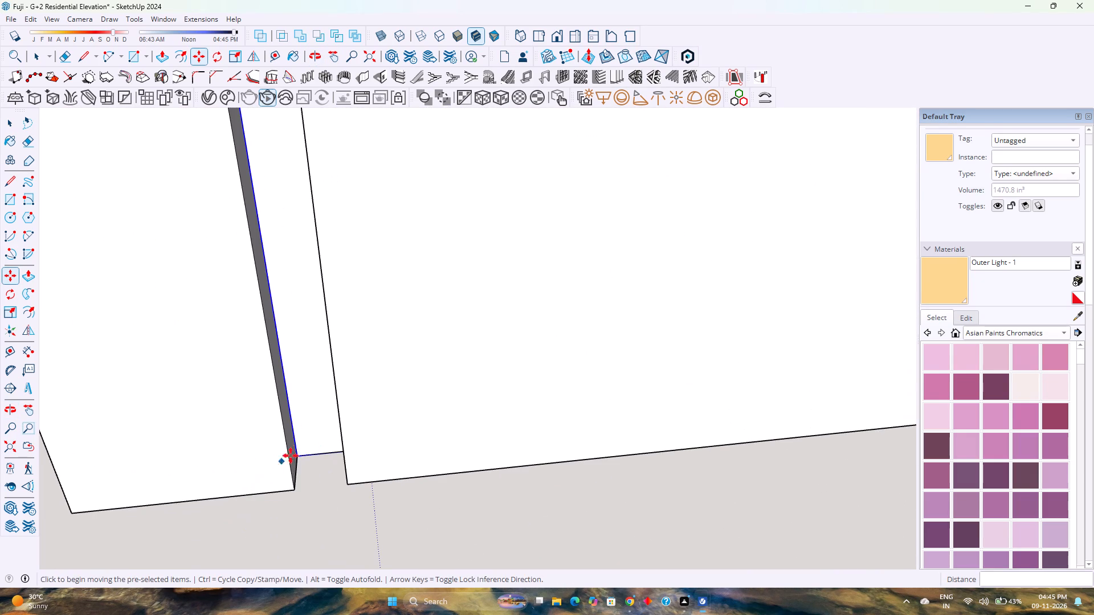
click(297, 455)
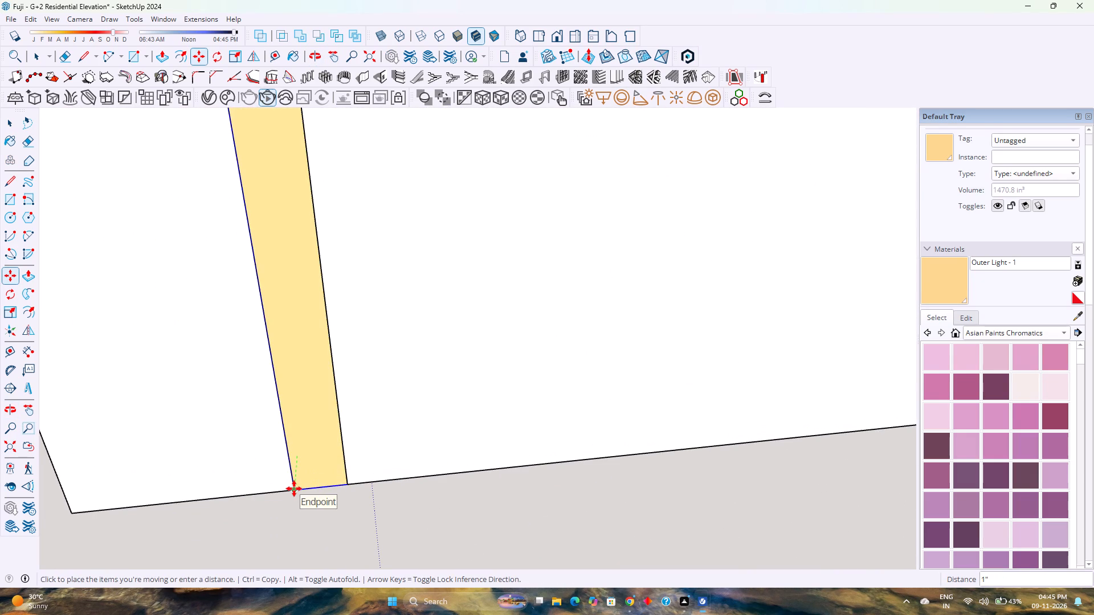
click(294, 489)
scroll(321, 487, down, 13)
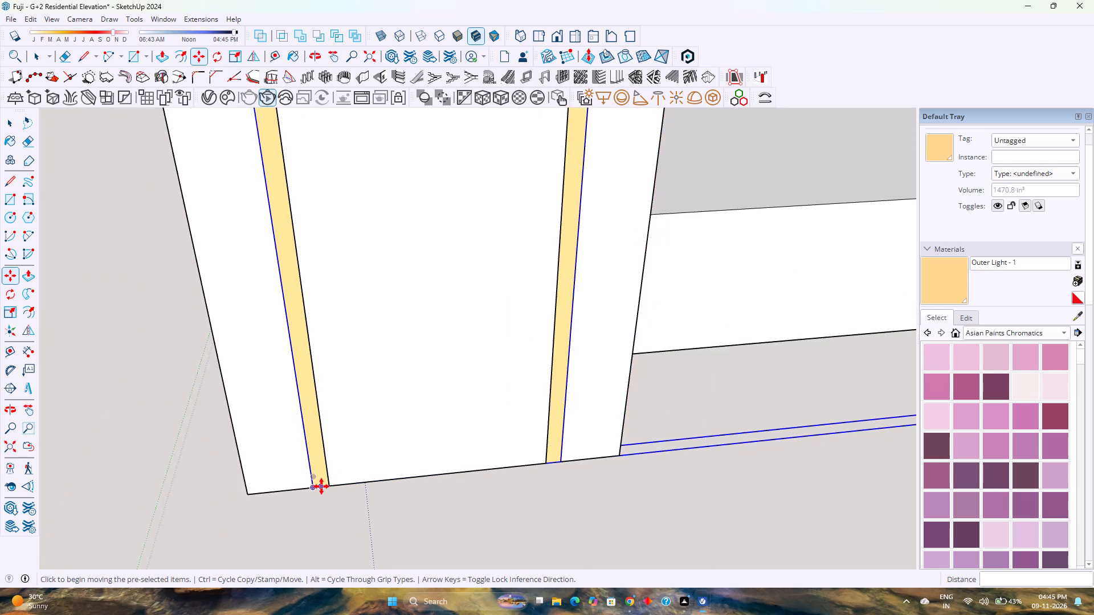
scroll(321, 486, down, 20)
scroll(321, 486, down, 4)
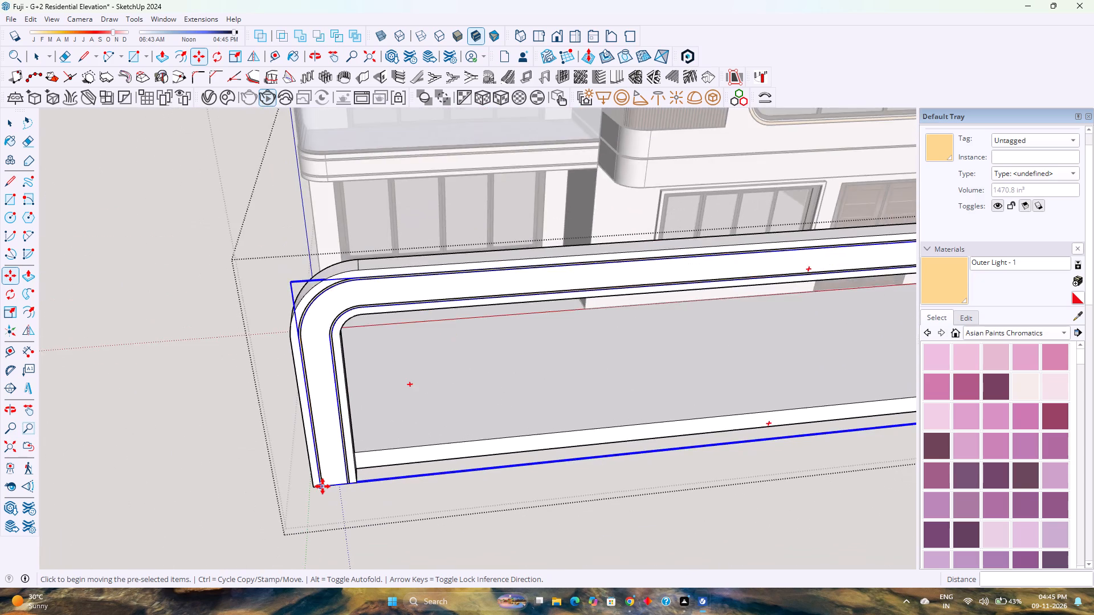
scroll(323, 486, down, 11)
scroll(587, 389, up, 10)
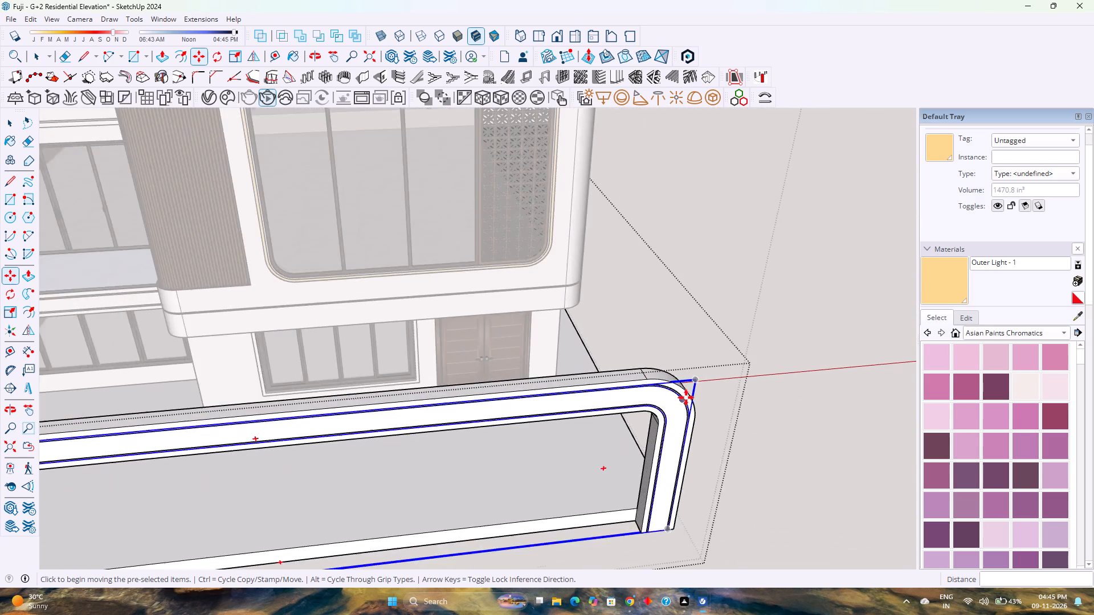
scroll(686, 397, up, 10)
key(space)
key(Escape)
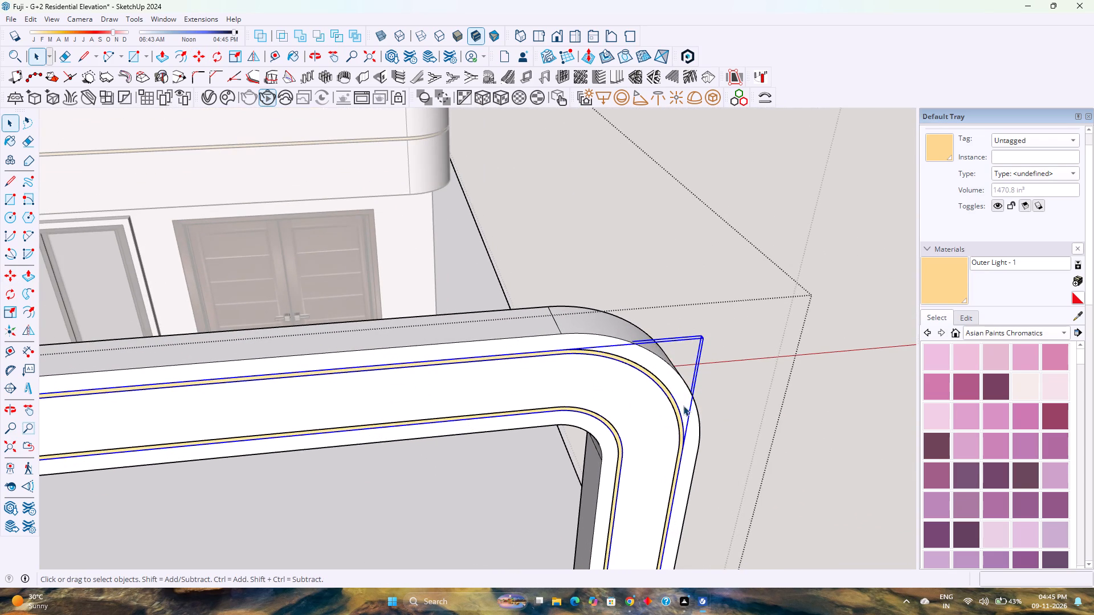
Save the model.
scroll(671, 407, down, 3)
scroll(721, 309, down, 3)
scroll(718, 311, up, 1)
scroll(717, 314, down, 5)
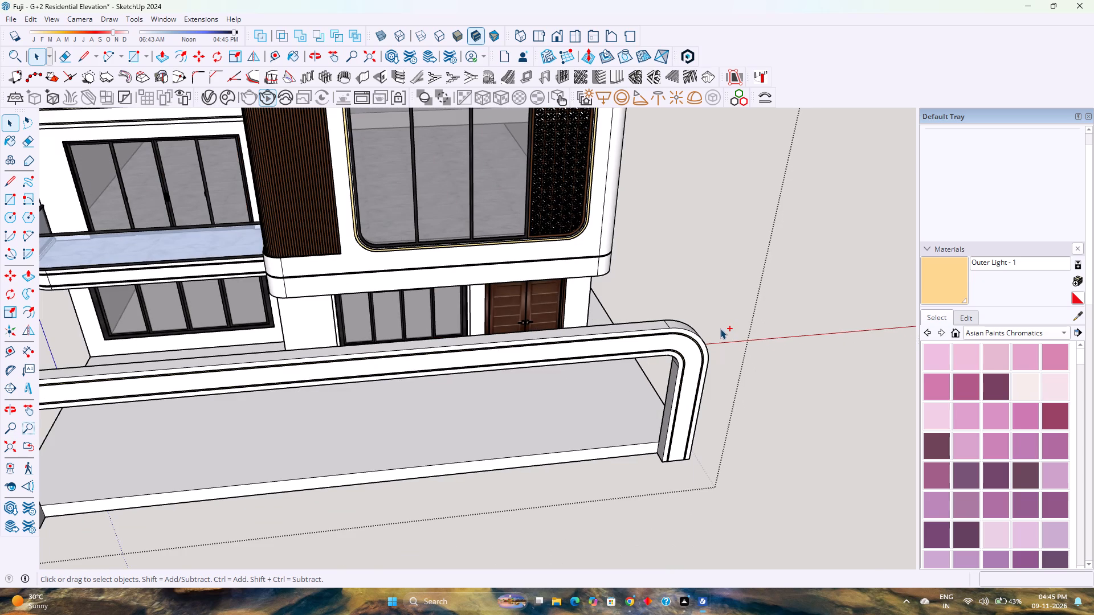
key(ctrl+s)
Open the boundary group and push the low front plinth face 11" outward, flush with the frame's front face.
scroll(425, 304, down, 3)
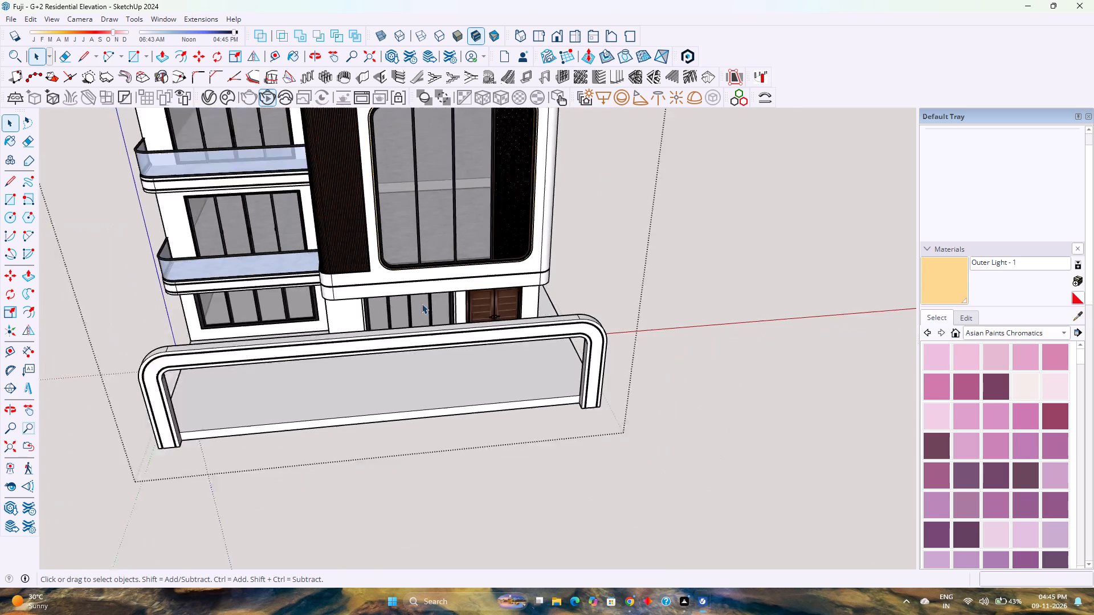
scroll(422, 304, down, 5)
middle_drag(387, 325, 605, 288)
middle_click(605, 288)
scroll(352, 400, up, 2)
scroll(357, 394, down, 2)
scroll(424, 415, up, 3)
click(419, 416)
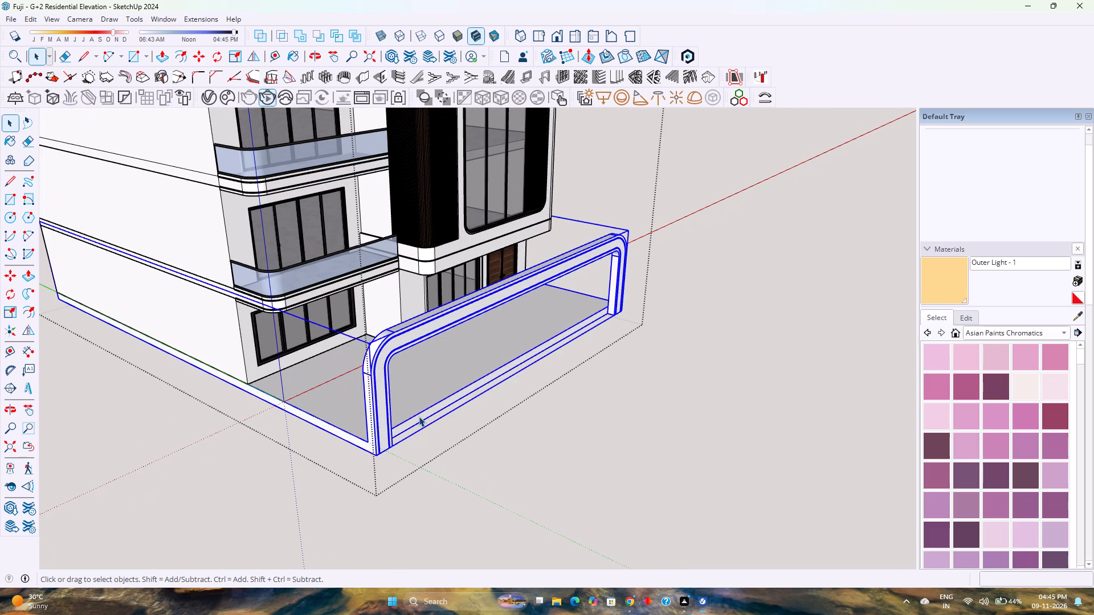
scroll(418, 417, up, 2)
double_click(418, 417)
scroll(415, 429, up, 3)
click(414, 419)
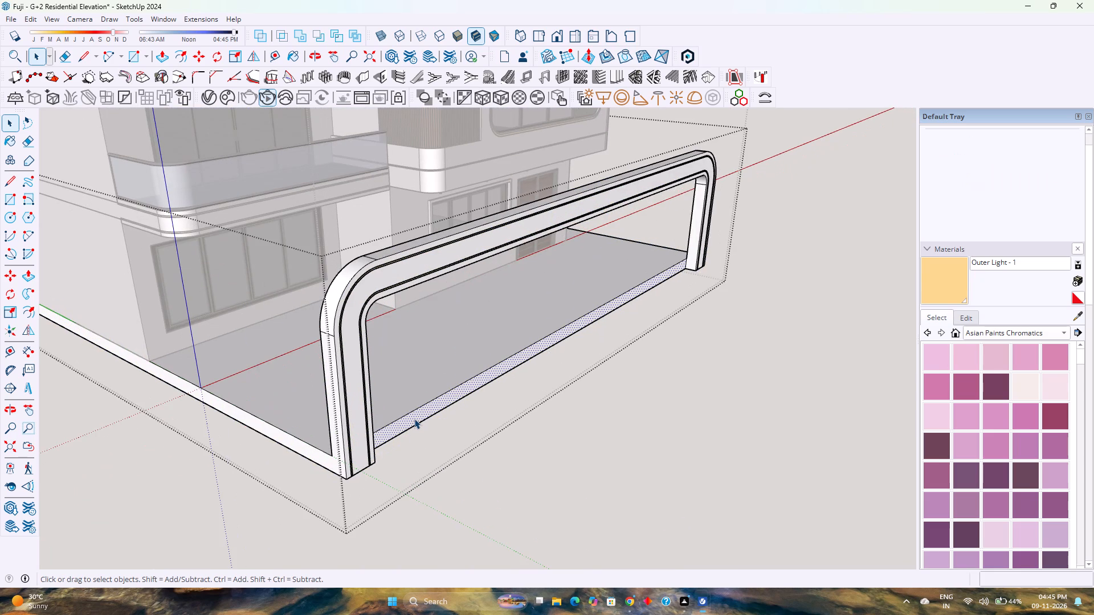
key(p)
click(411, 419)
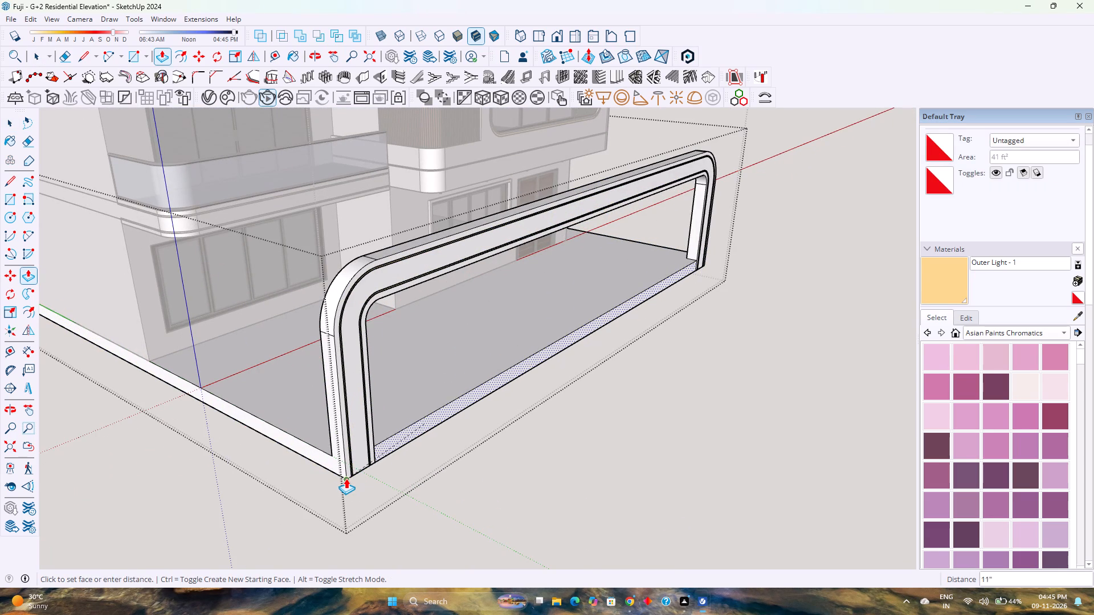
click(346, 478)
Erase the leftover vertical edges where the plinth face meets the frame's two legs.
scroll(375, 433, up, 8)
middle_drag(395, 456, 336, 457)
middle_click(334, 457)
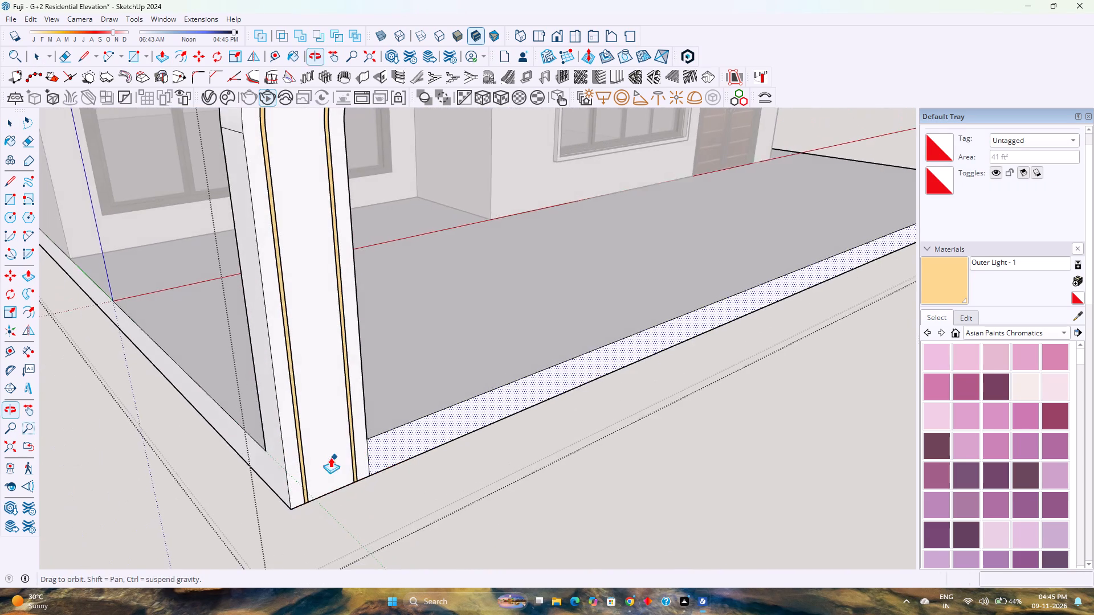
scroll(349, 455, up, 6)
key(e)
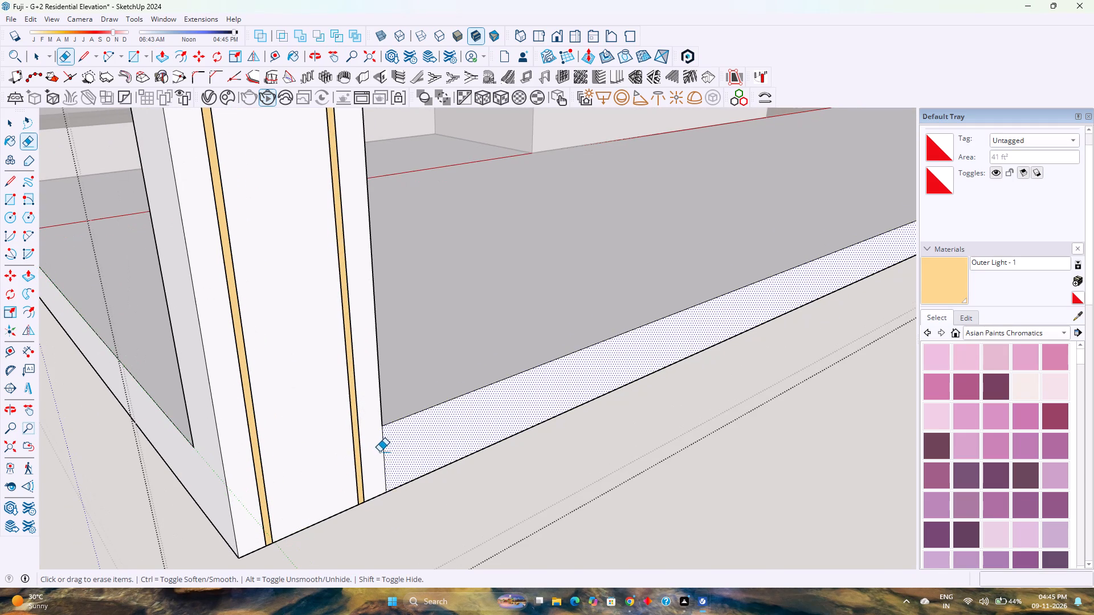
click(384, 448)
scroll(379, 451, down, 9)
shift+middle_drag(497, 423, 439, 445)
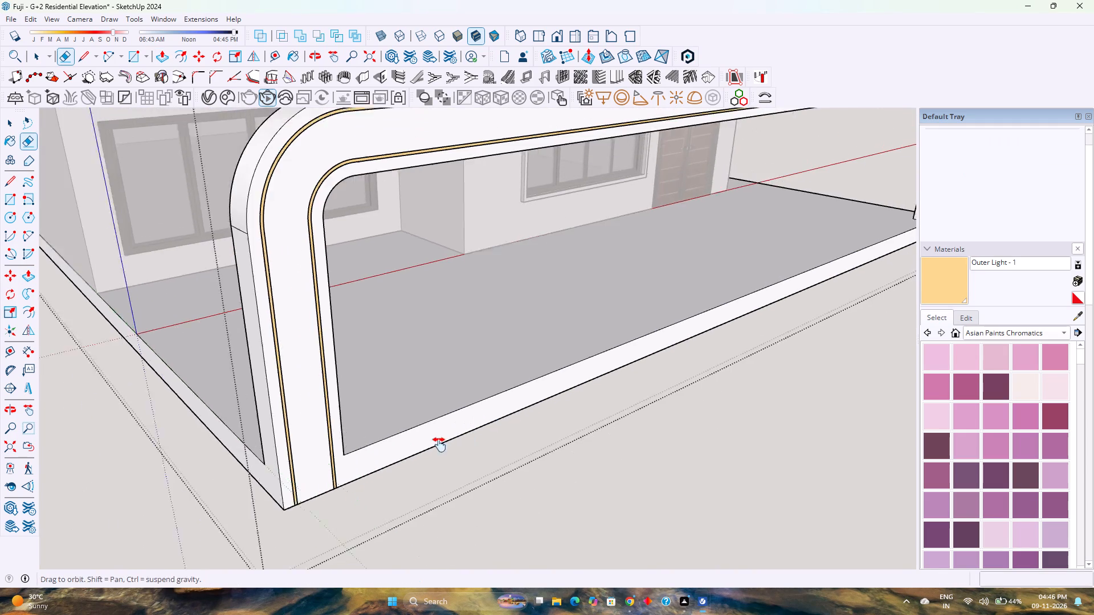
shift+middle_drag(439, 445, 165, 568)
scroll(813, 306, up, 13)
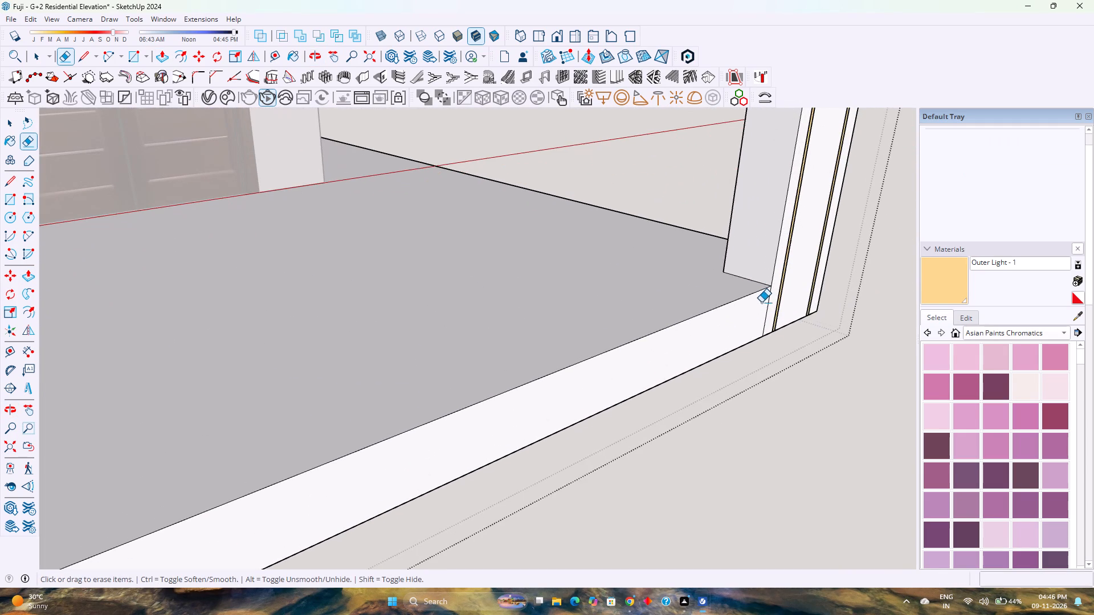
click(768, 302)
key(space)
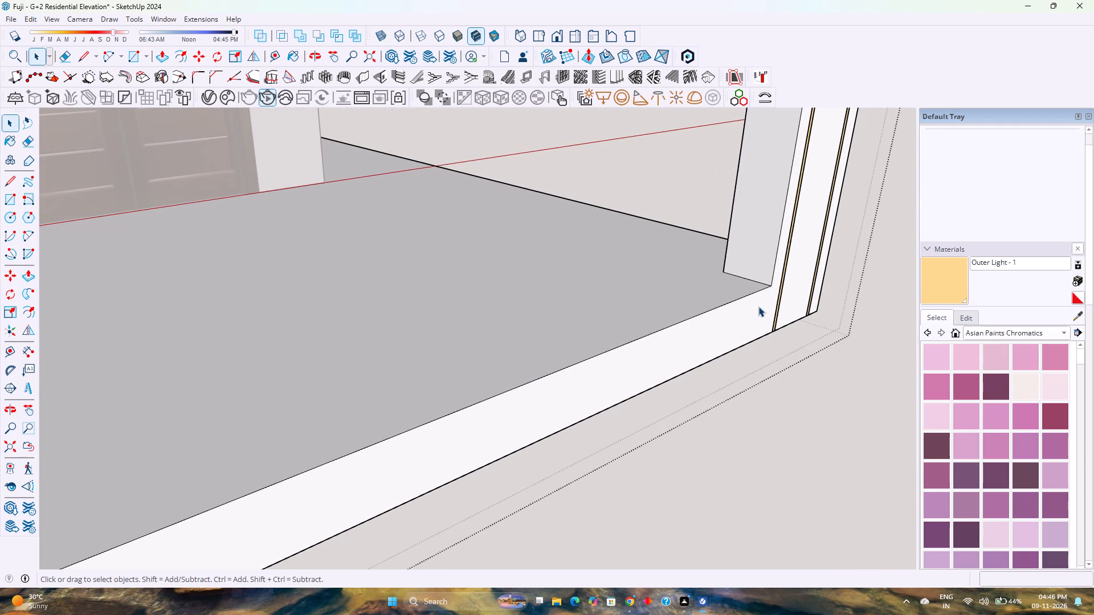
Copy the plinth's top front edge 1' inward to the back corner of the frame's leg.
click(748, 295)
key(m)
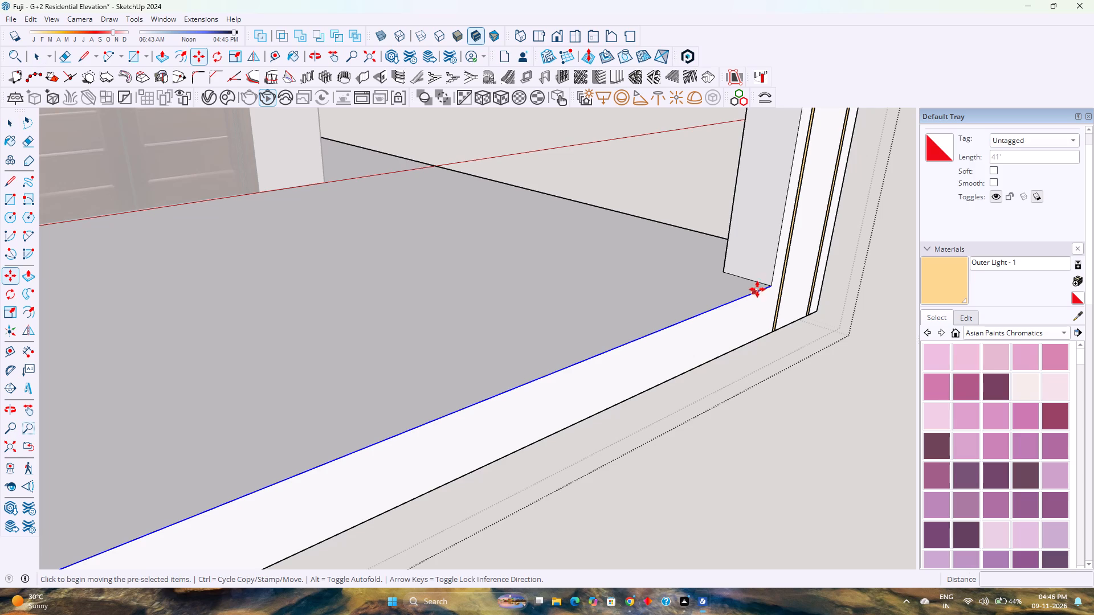
click(770, 284)
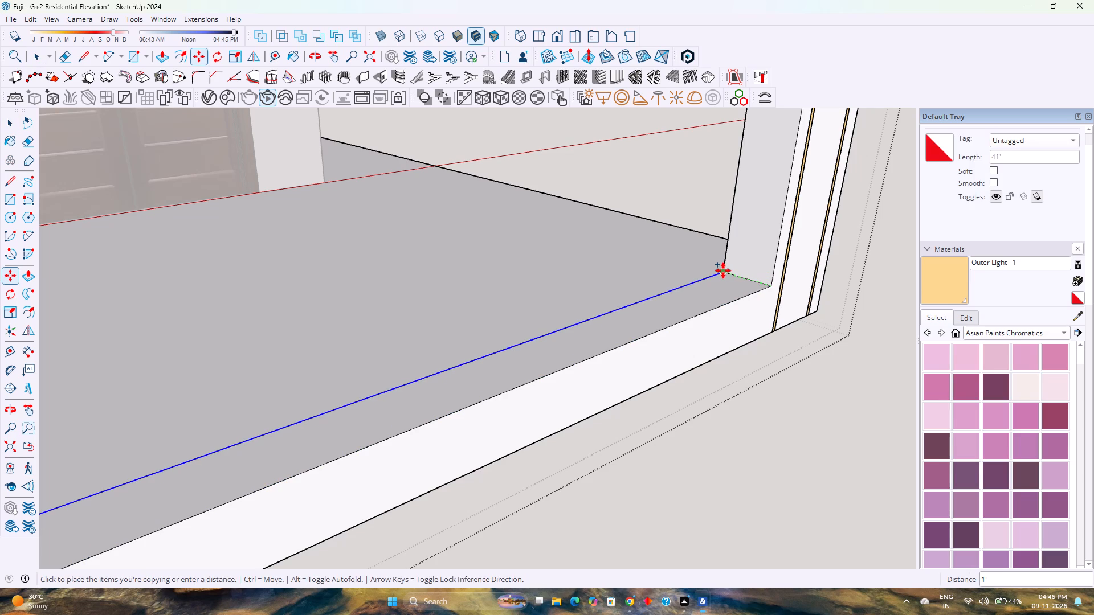
click(723, 270)
Extrude the 1' wide strip on top of the plinth 7' upward to form the front boundary wall.
key(p)
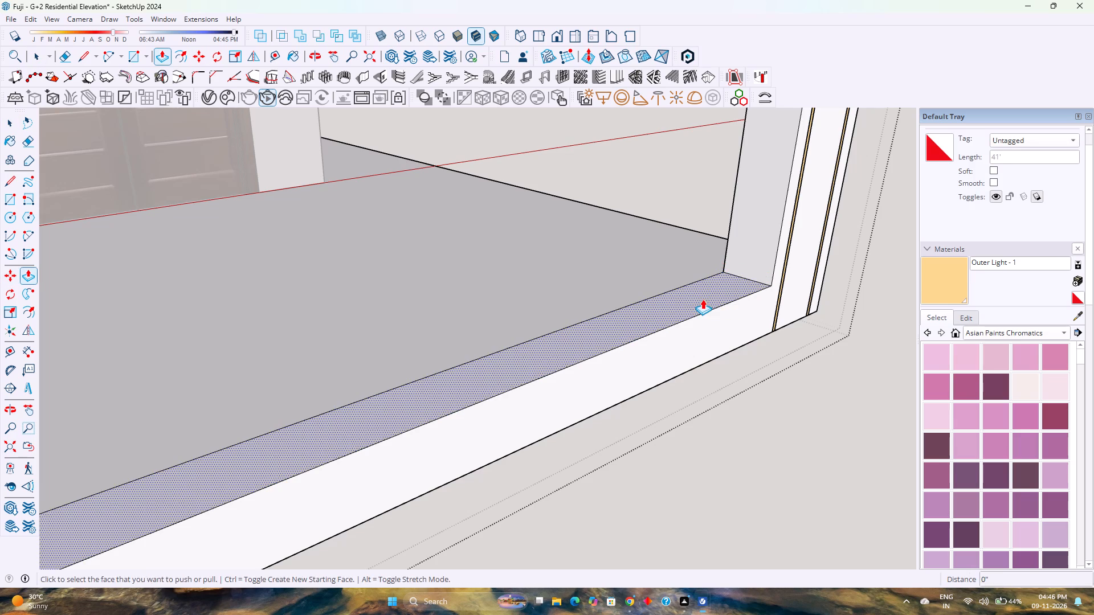
click(703, 299)
scroll(709, 277, down, 12)
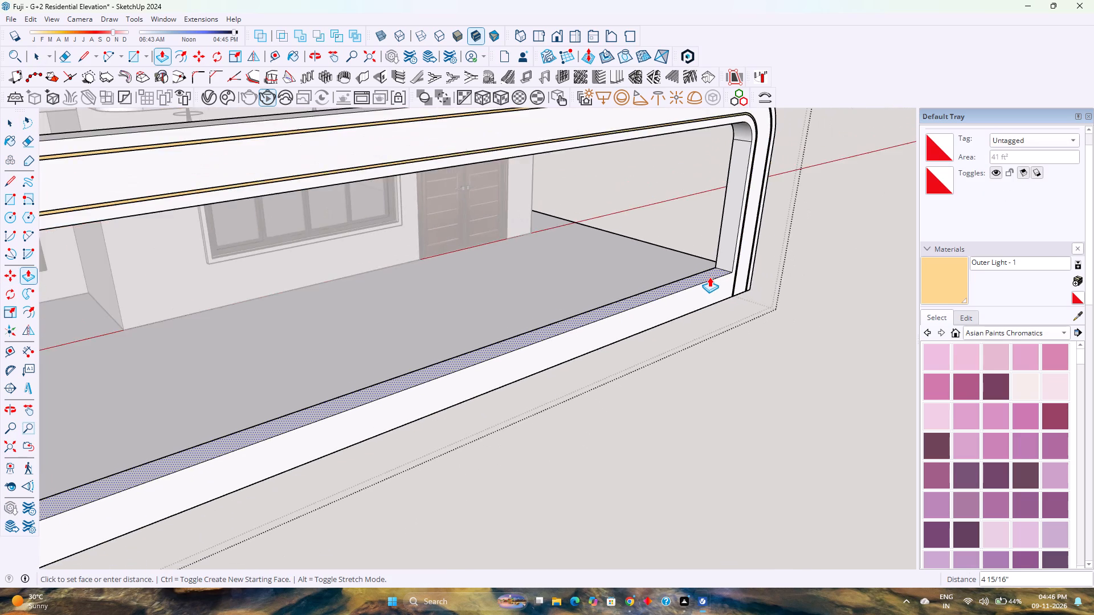
scroll(709, 277, down, 10)
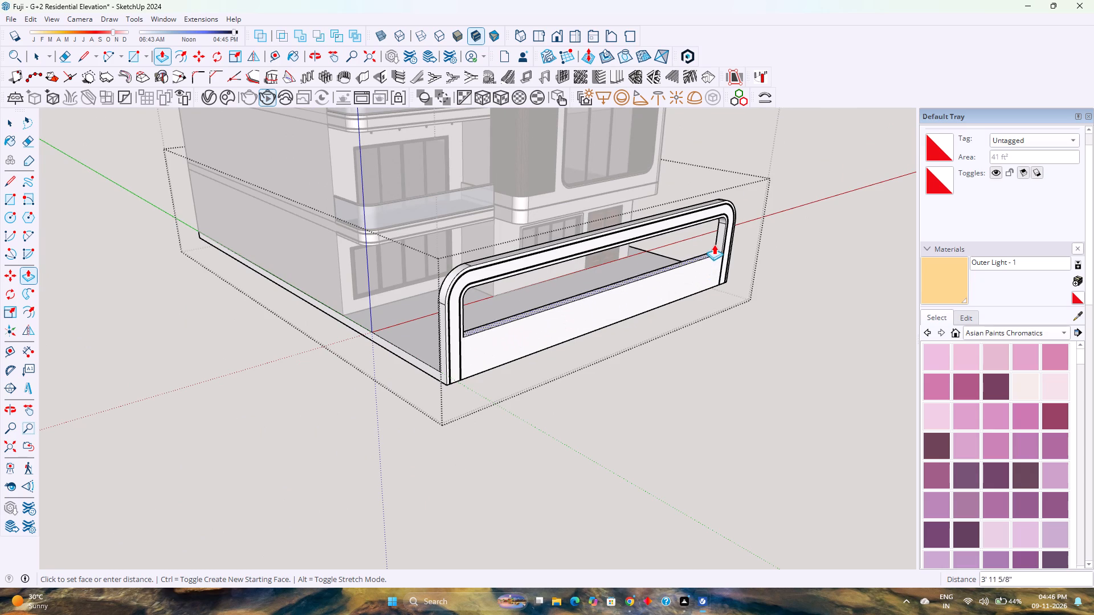
click(723, 227)
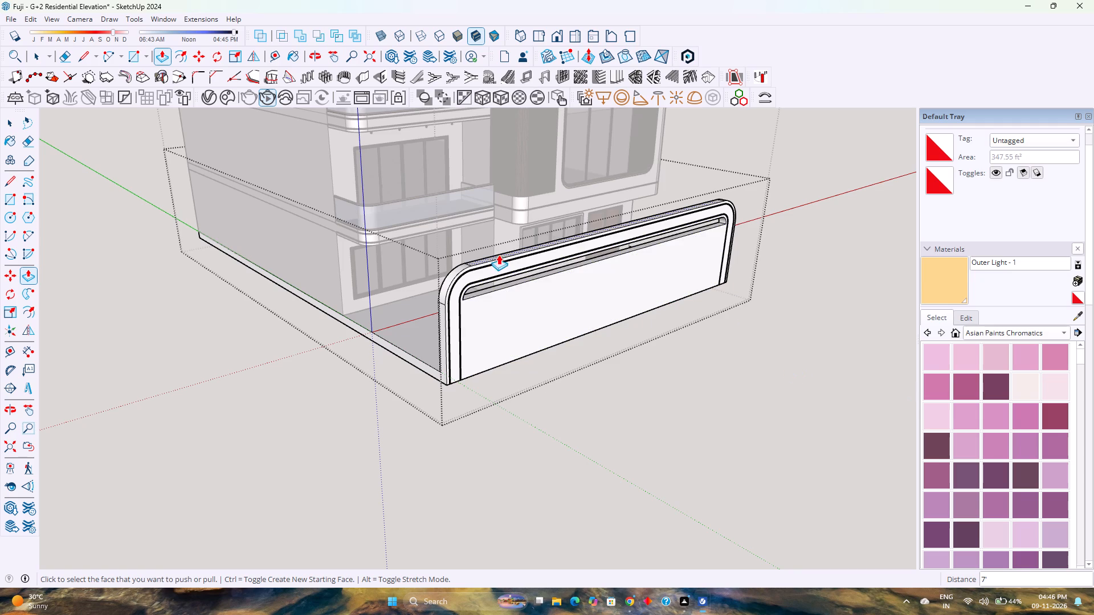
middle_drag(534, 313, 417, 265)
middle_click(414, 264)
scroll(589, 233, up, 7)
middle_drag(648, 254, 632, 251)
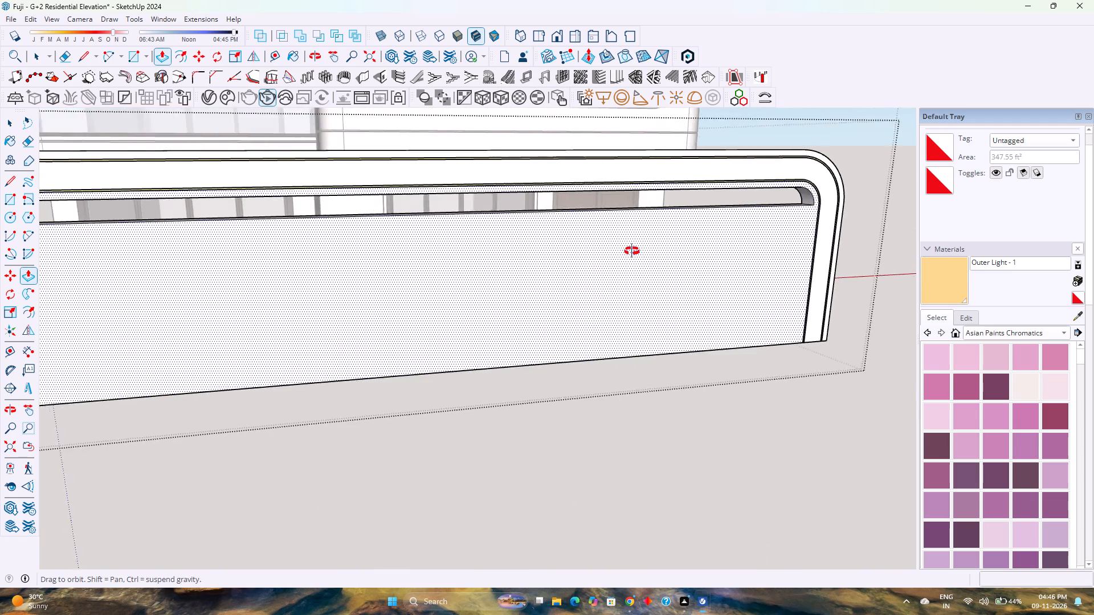
Place a vertical guide 4" from the inner groove of the frame's door-side leg, along the leg's inner edge.
middle_drag(632, 251, 549, 243)
middle_click(549, 243)
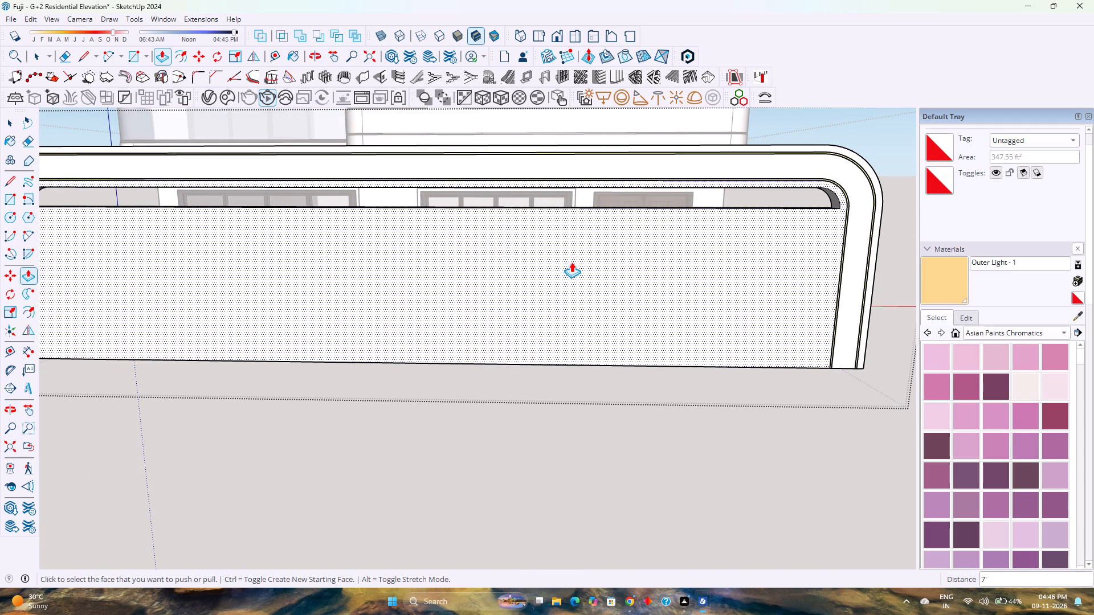
scroll(741, 284, up, 3)
key(space)
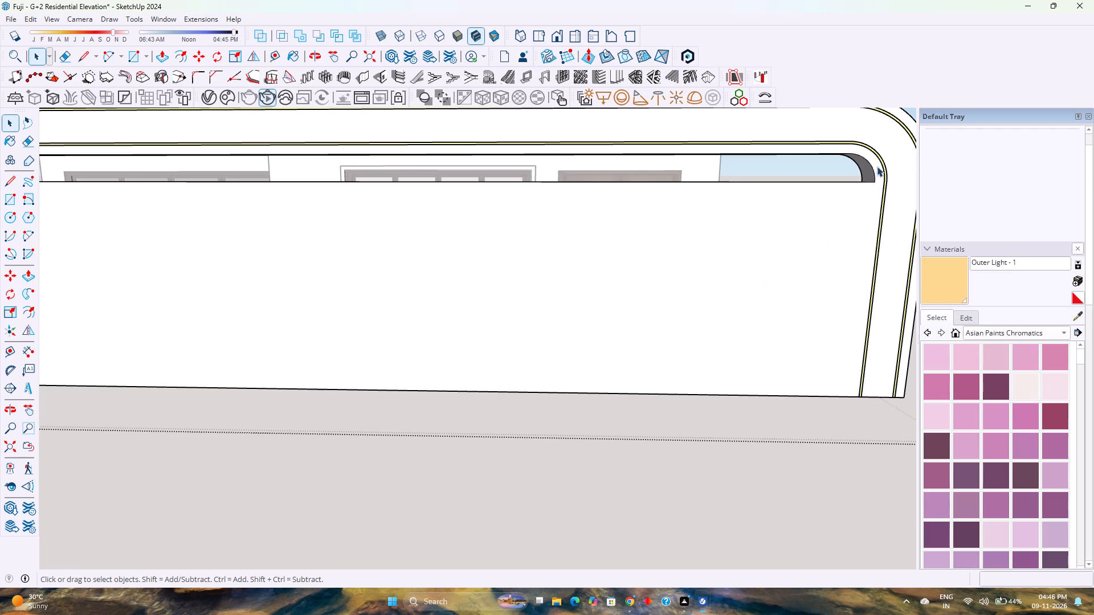
scroll(869, 177, up, 3)
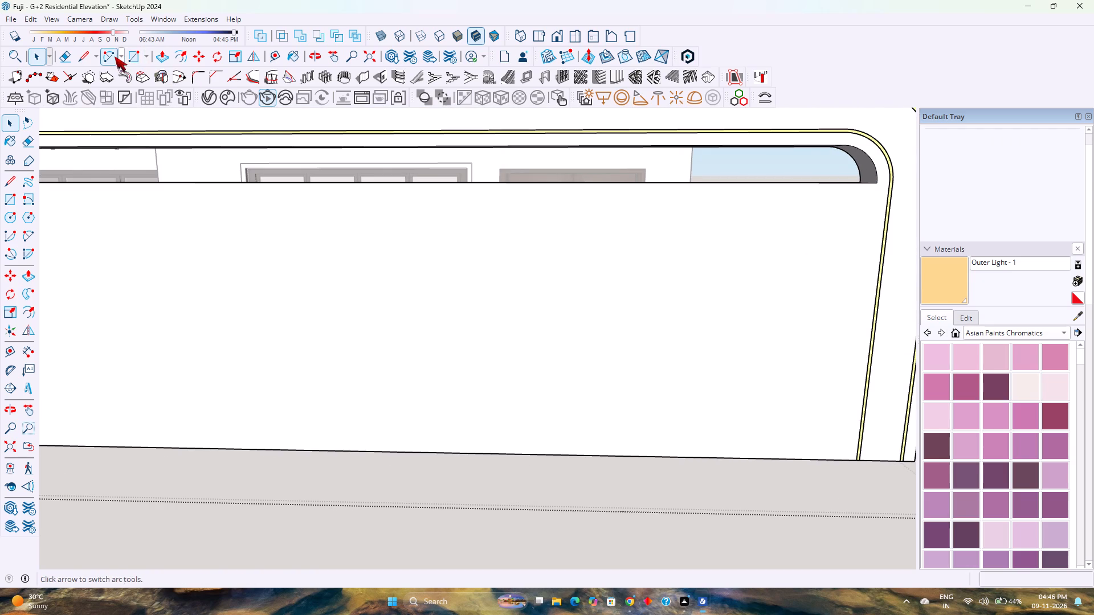
click(271, 55)
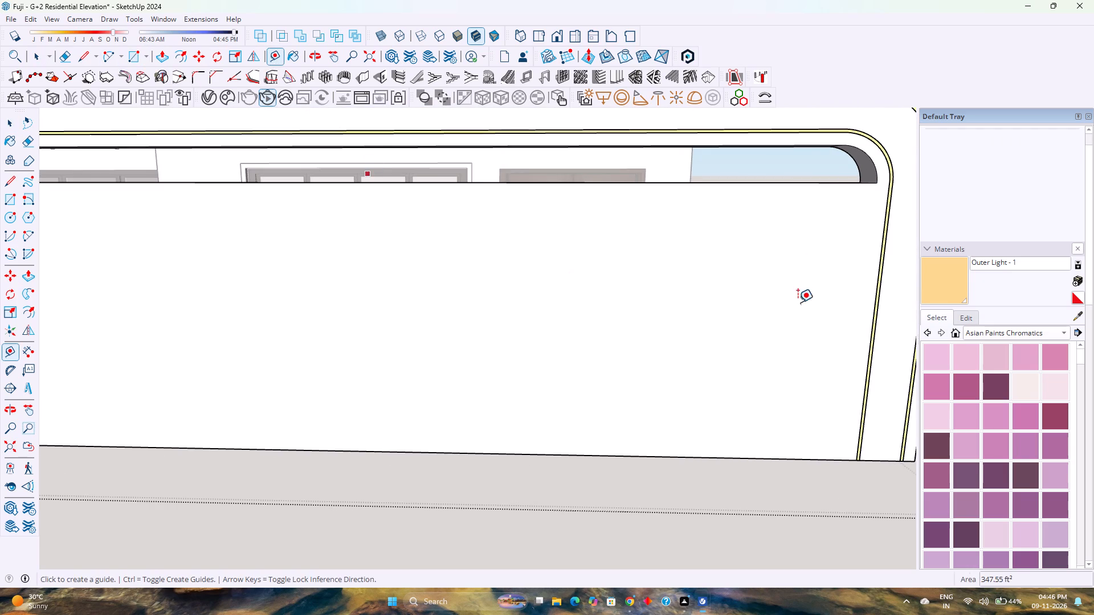
click(883, 257)
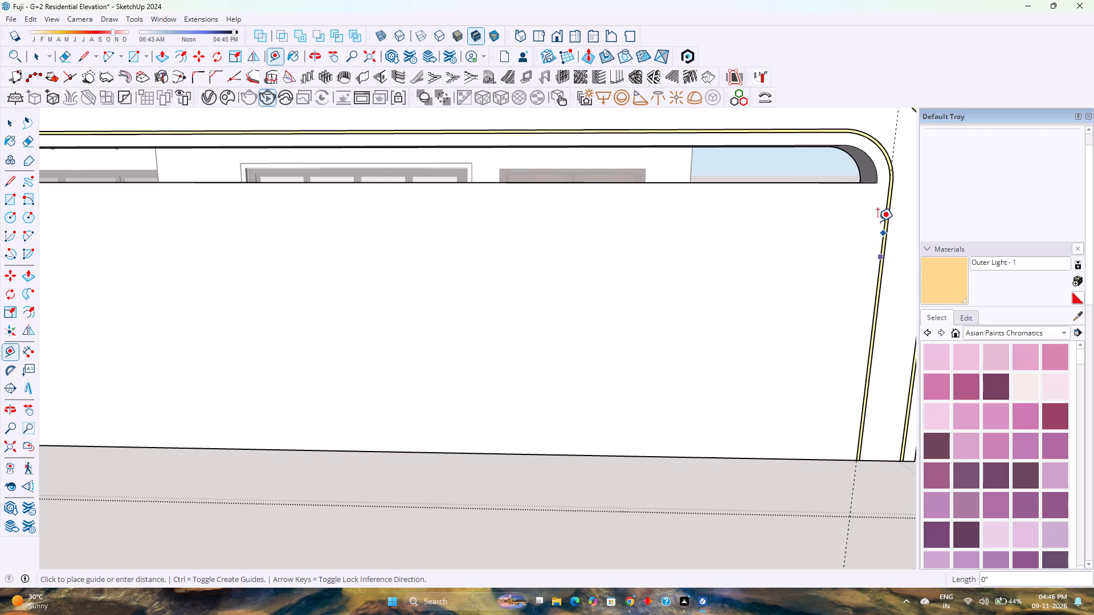
click(879, 183)
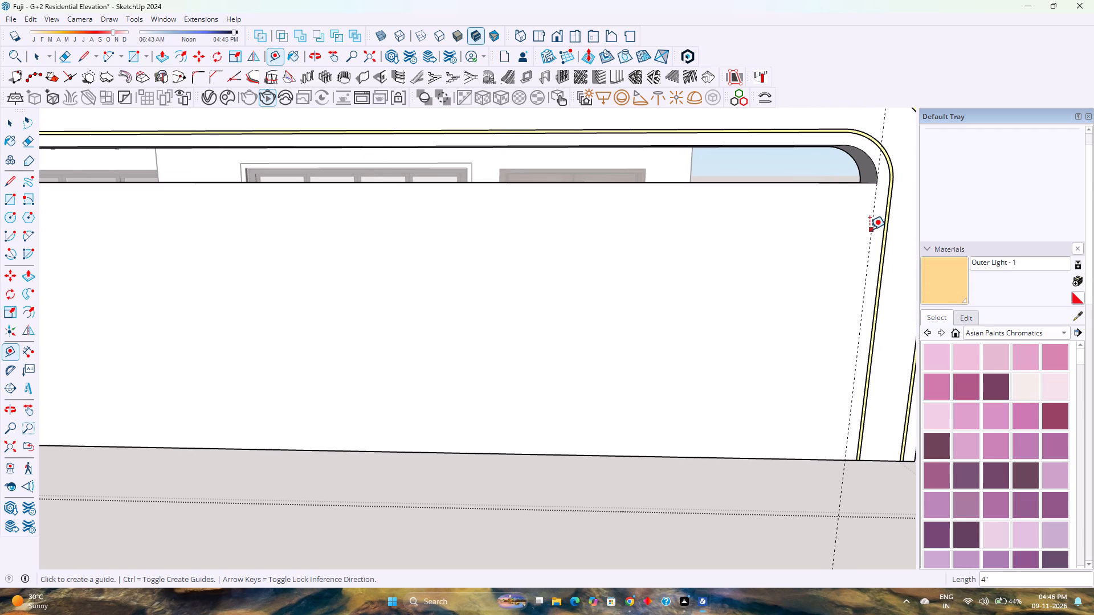
Place a second vertical guide on the front wall 10' inward from the guide at the frame's leg.
click(870, 229)
scroll(718, 236, down, 3)
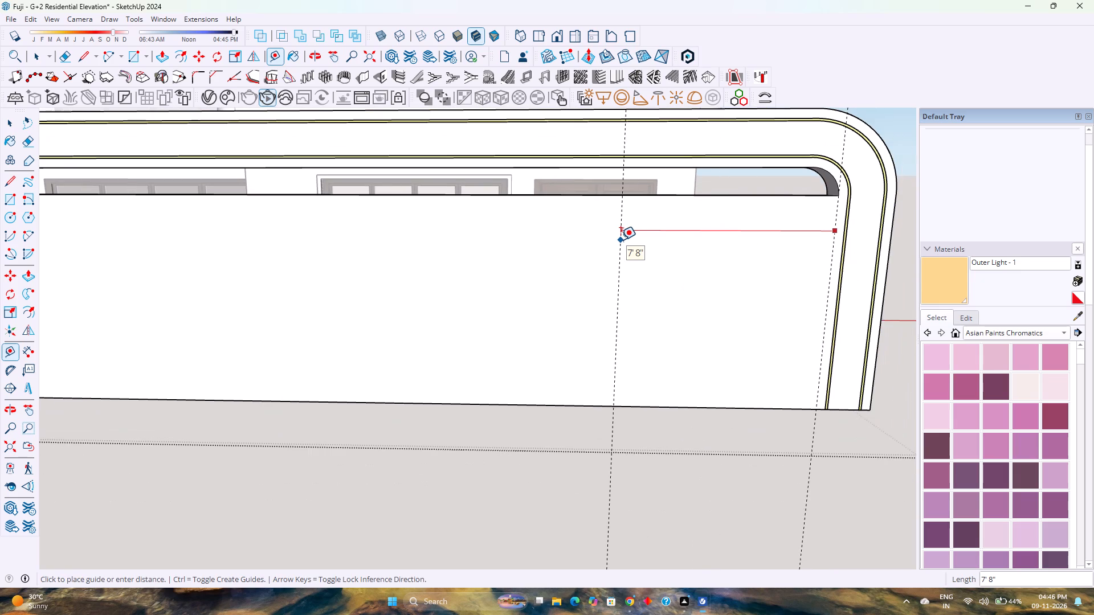
scroll(621, 240, down, 6)
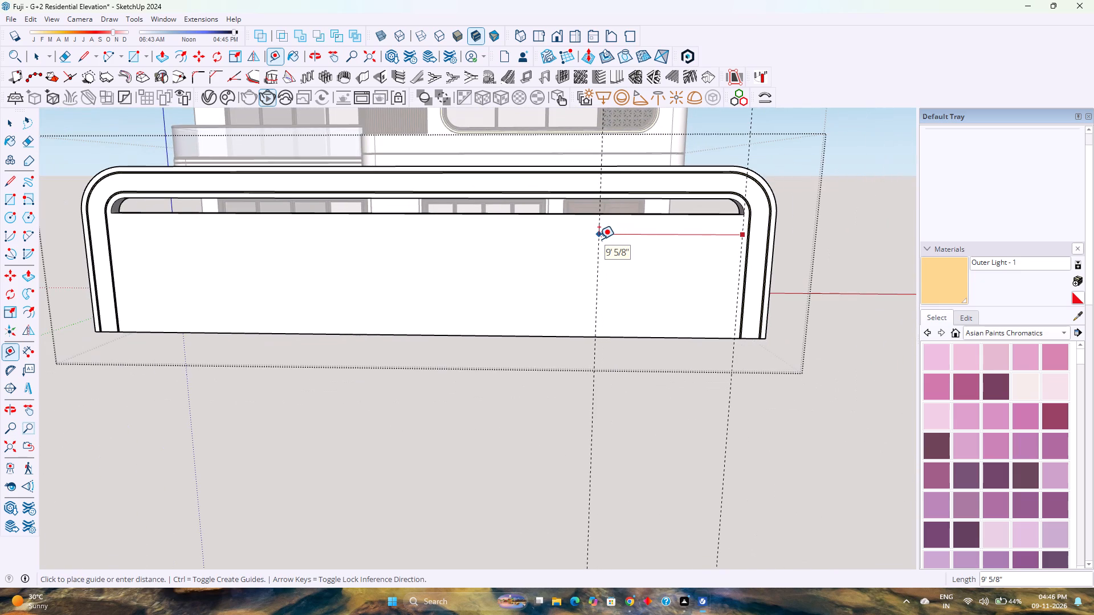
text(10')
key(Return)
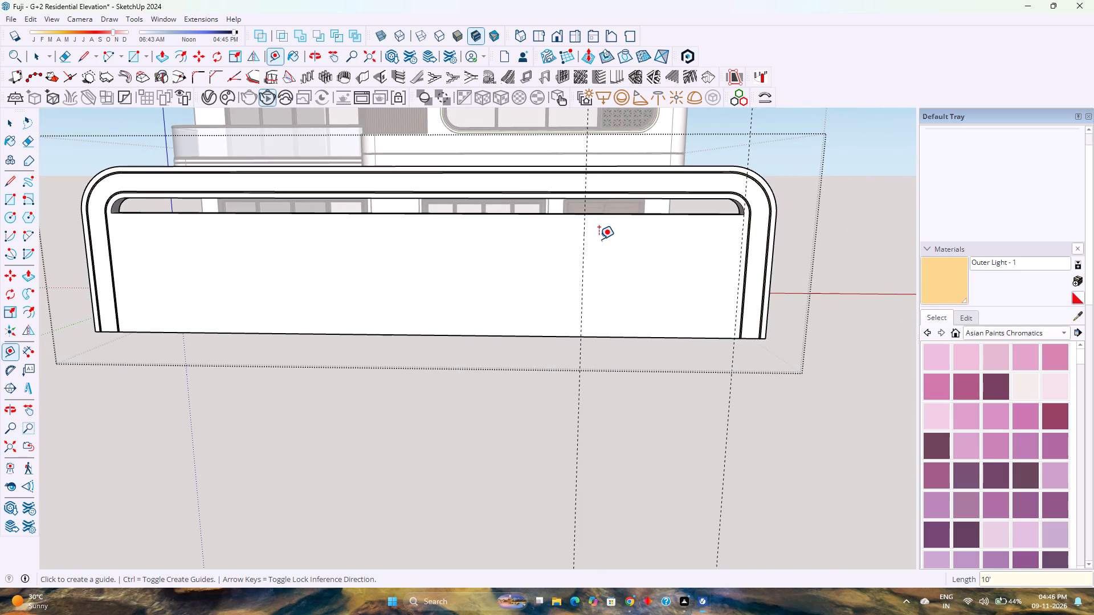
Draw a 10' by 8' rectangle on the wall face between the two guides, from the wall's top to its base.
key(r)
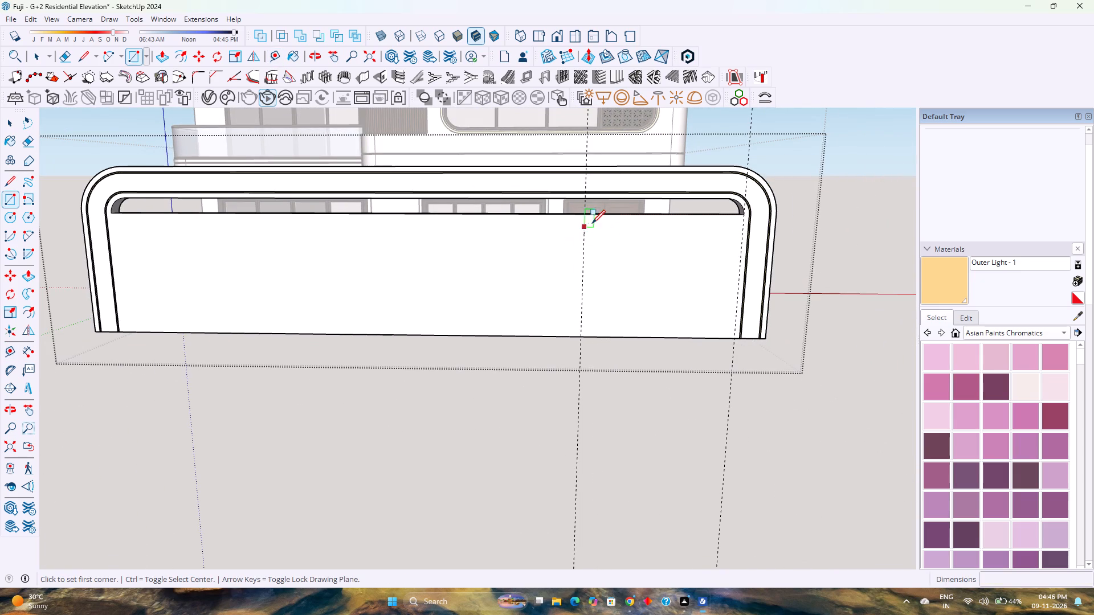
click(586, 215)
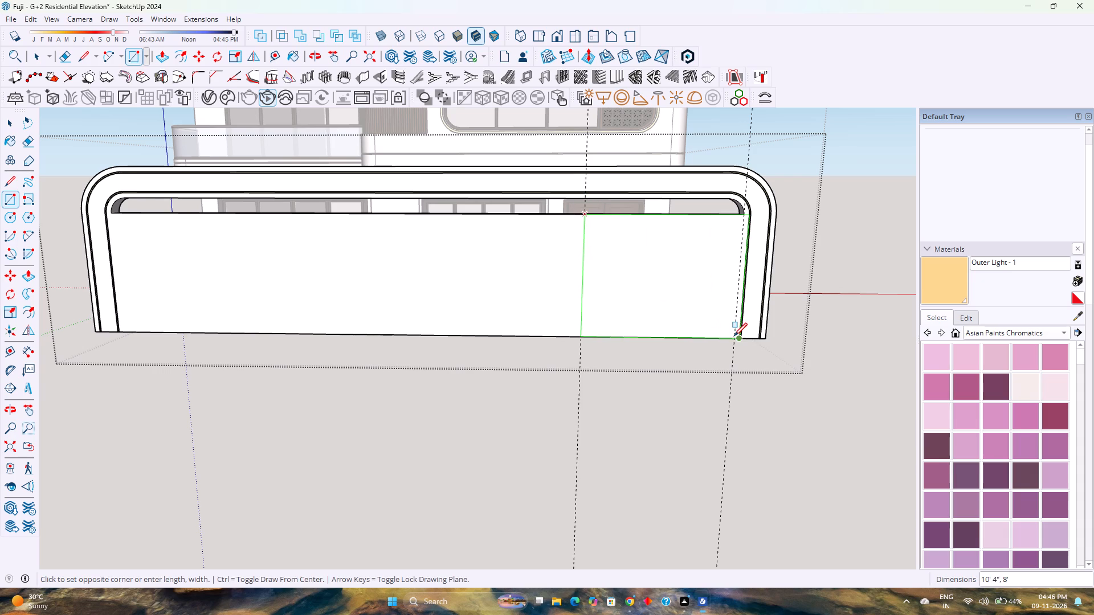
scroll(734, 343, up, 12)
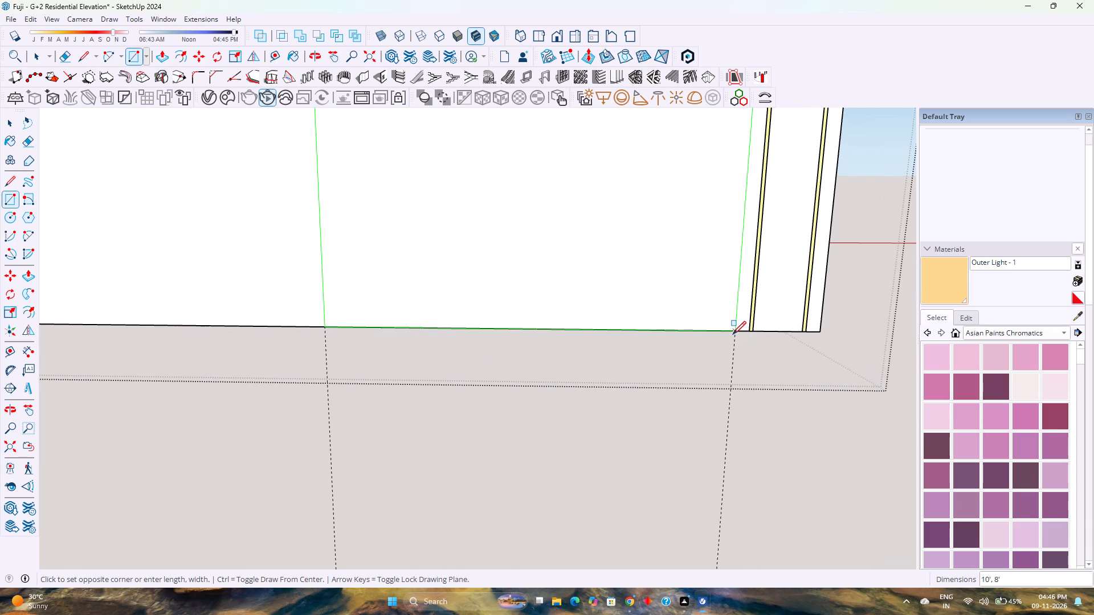
click(734, 333)
scroll(635, 304, down, 9)
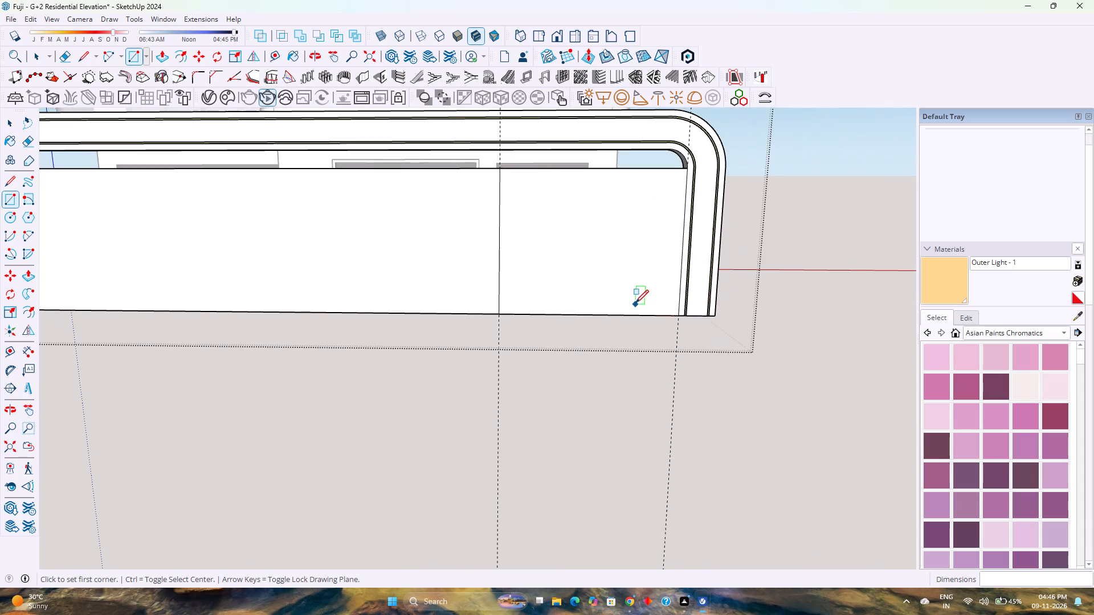
Cut an opening in the wall by pushing the rectangle 1' back and deleting the face left above the plinth.
key(space)
key(p)
click(573, 225)
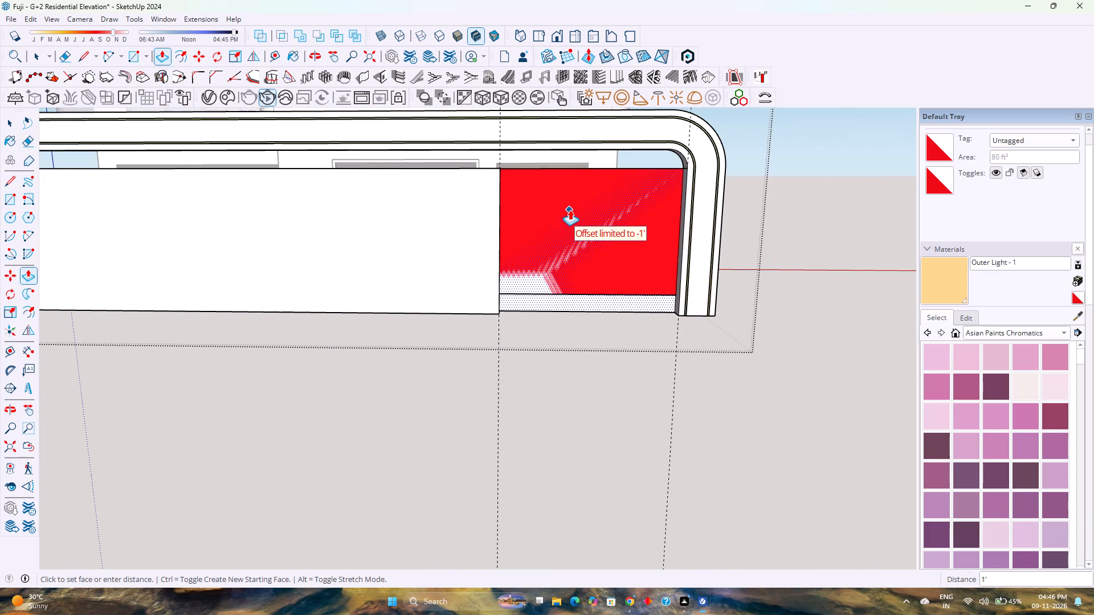
click(570, 210)
key(space)
click(574, 229)
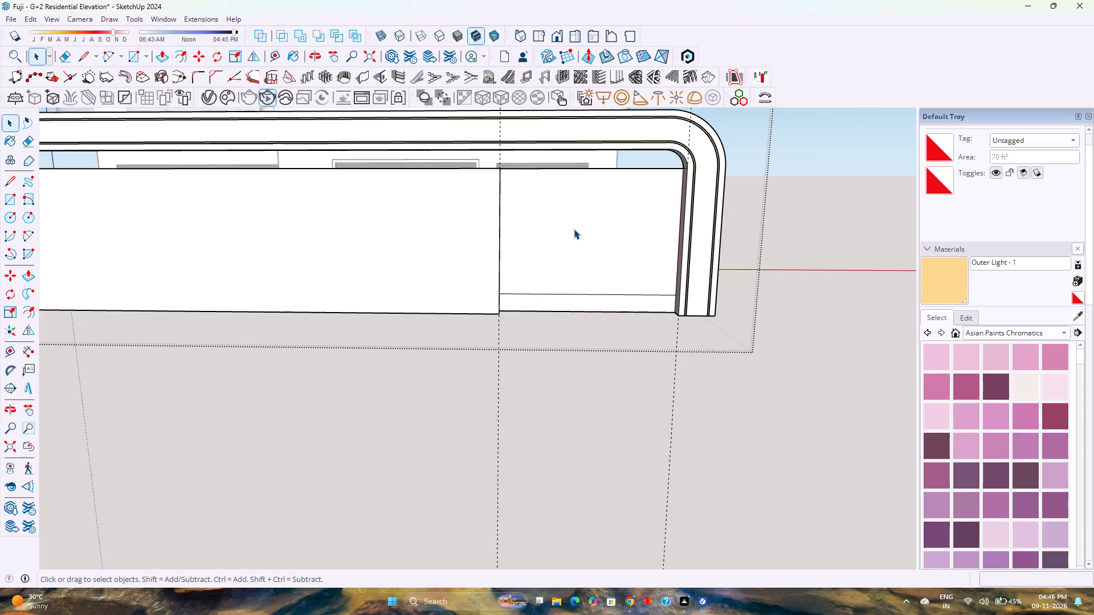
key(Delete)
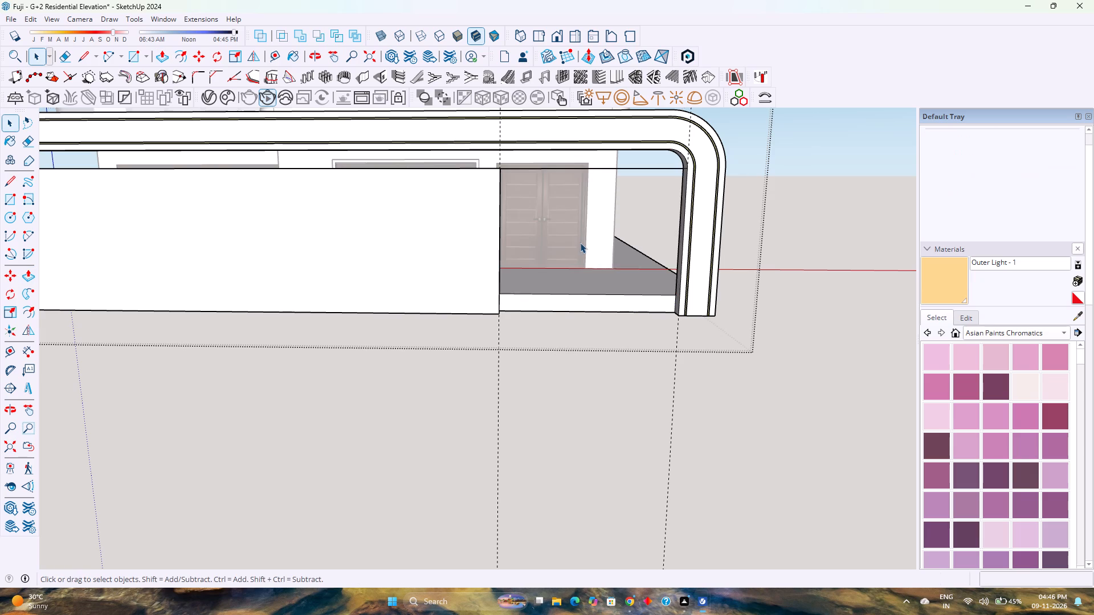
Delete the leftover 10' top edge spanning the new opening.
scroll(580, 243, up, 2)
click(670, 142)
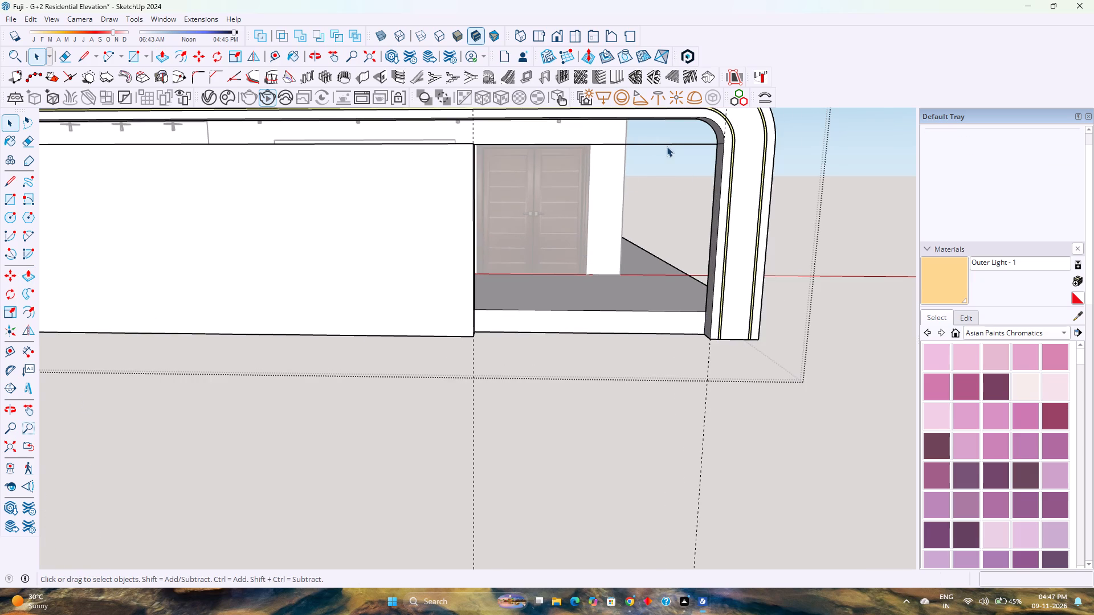
middle_drag(667, 146, 697, 179)
click(733, 257)
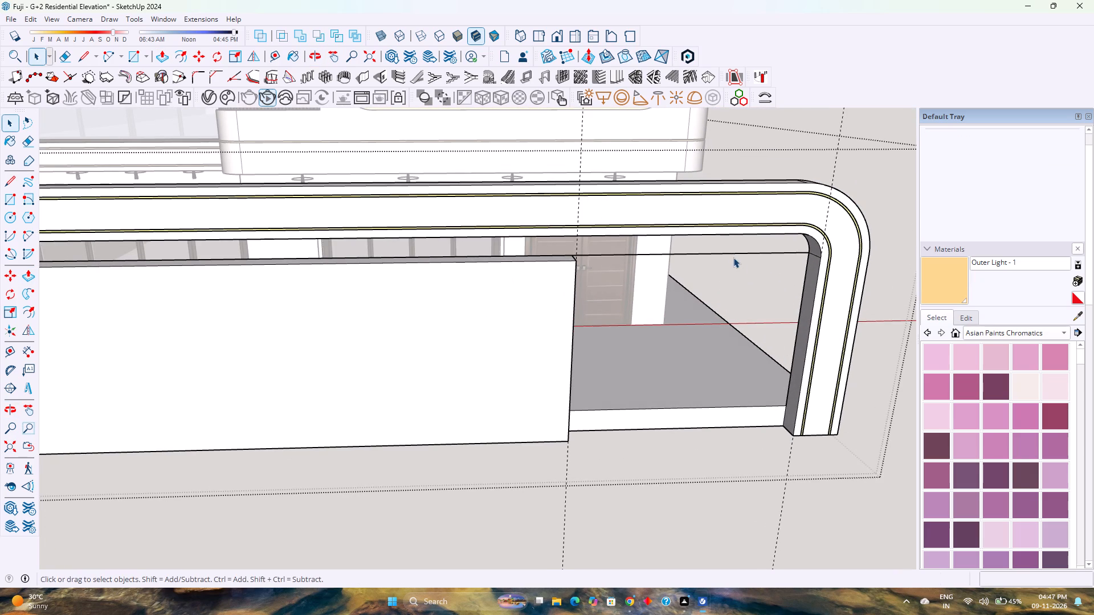
double_click(733, 254)
key(Delete)
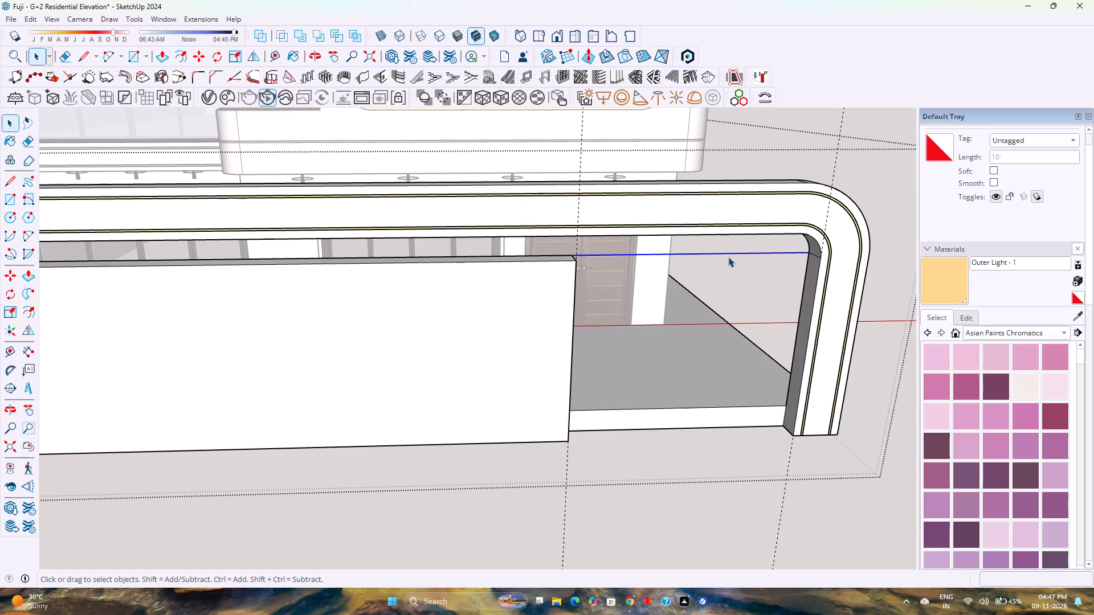
Delete all guides from the model.
scroll(728, 262, down, 4)
middle_drag(722, 277, 603, 251)
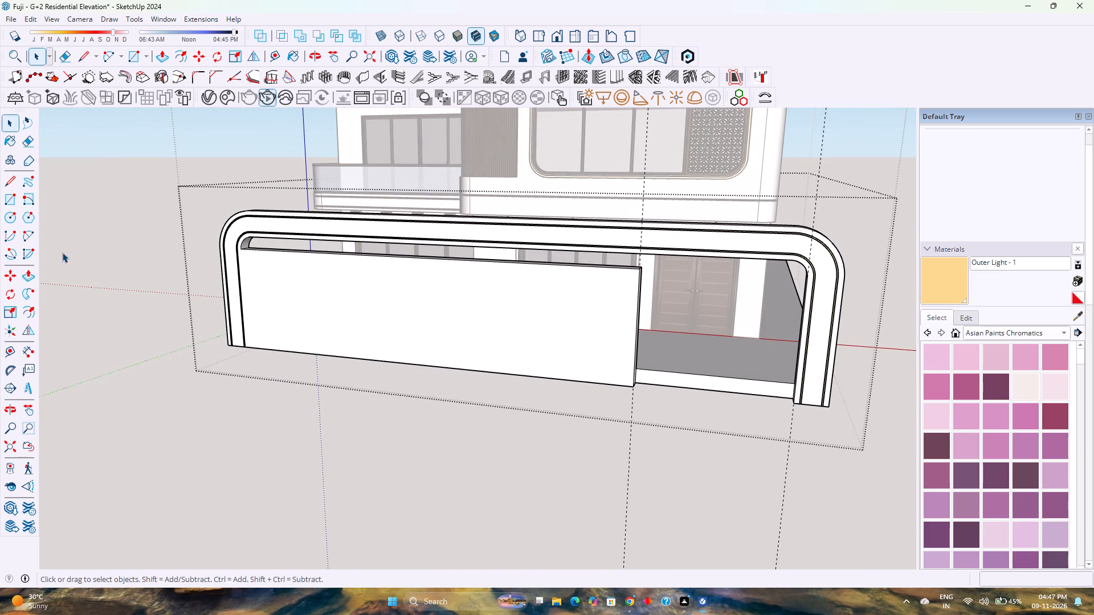
click(26, 21)
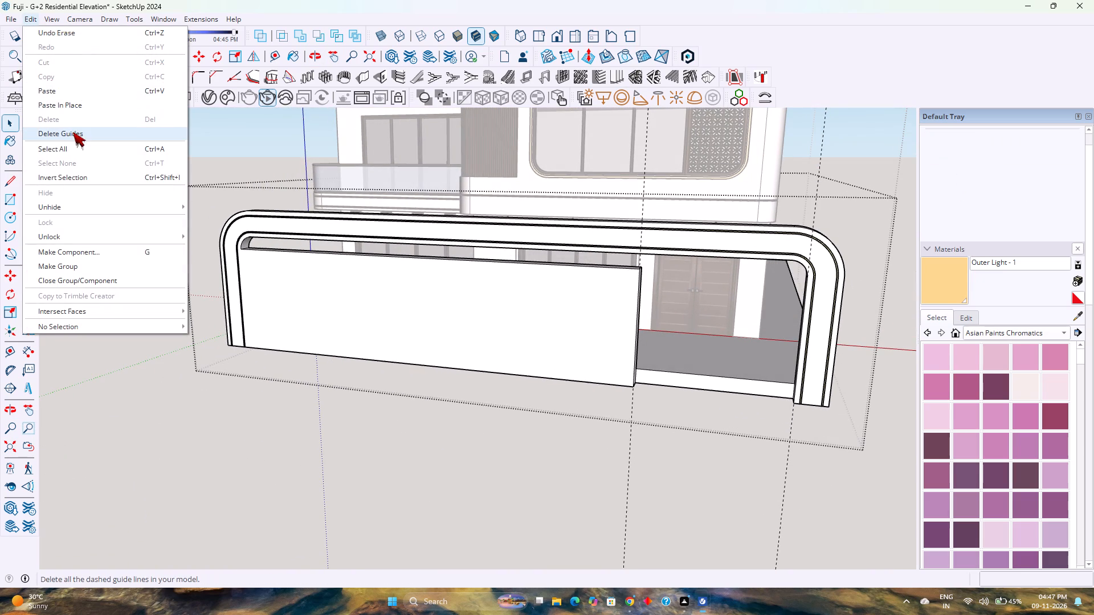
click(74, 135)
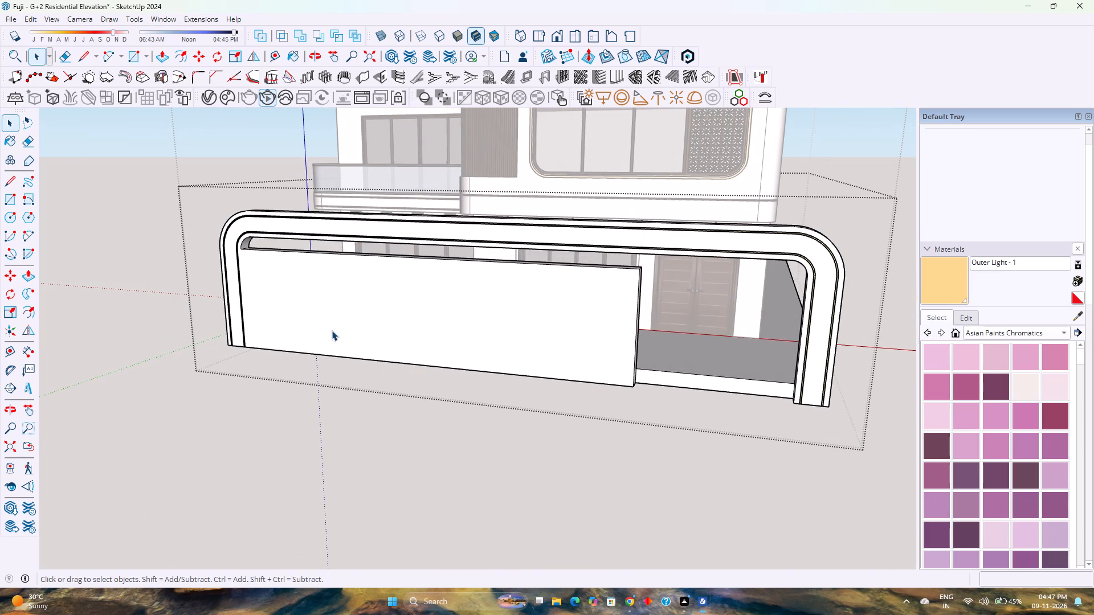
Copy the front wall's vertical edge beside the opening 2' inward along the wall face.
middle_drag(472, 362, 496, 323)
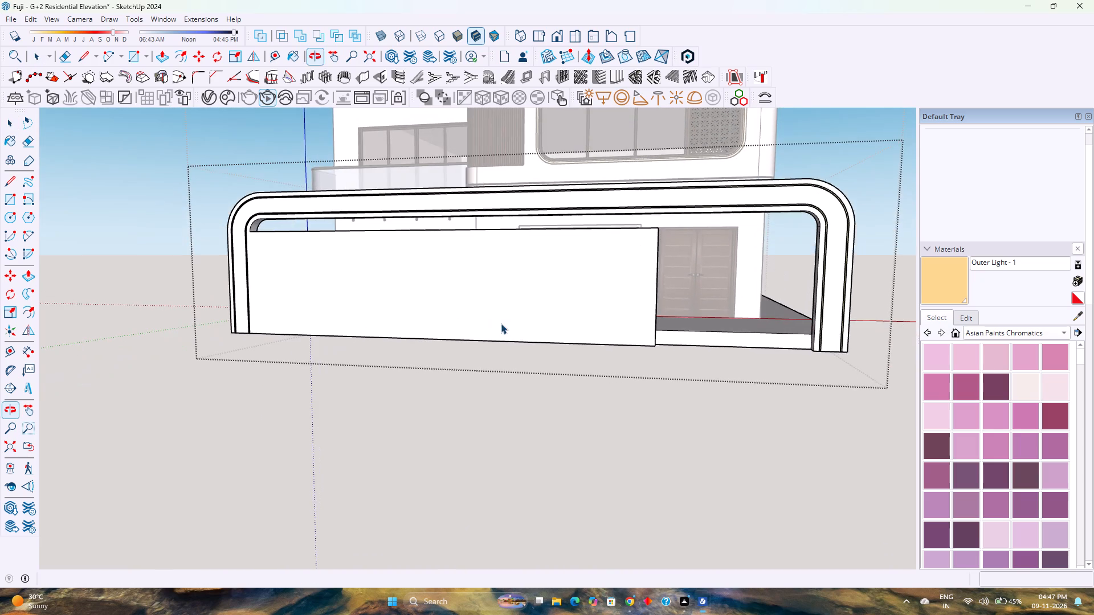
scroll(507, 326, up, 3)
shift+middle_drag(512, 313, 410, 427)
middle_drag(397, 415, 487, 405)
scroll(492, 392, down, 1)
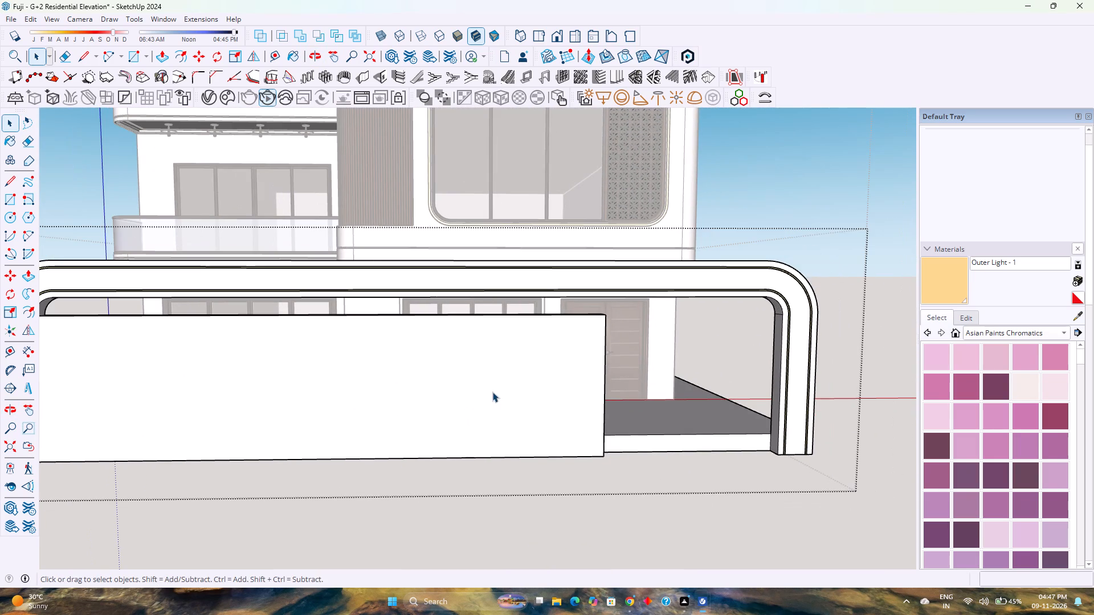
scroll(489, 380, up, 2)
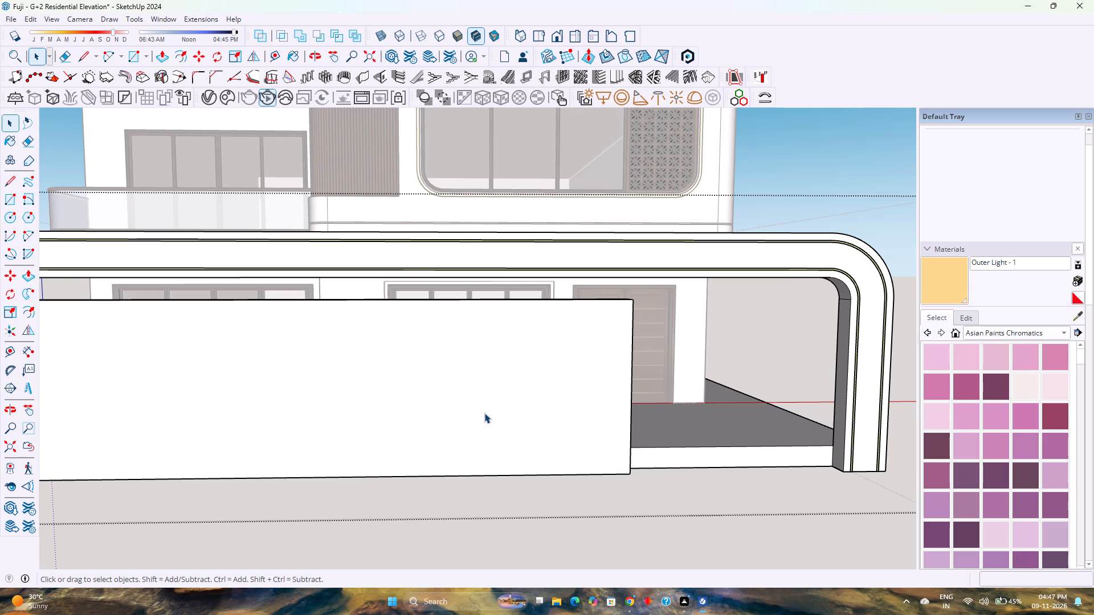
scroll(498, 410, up, 1)
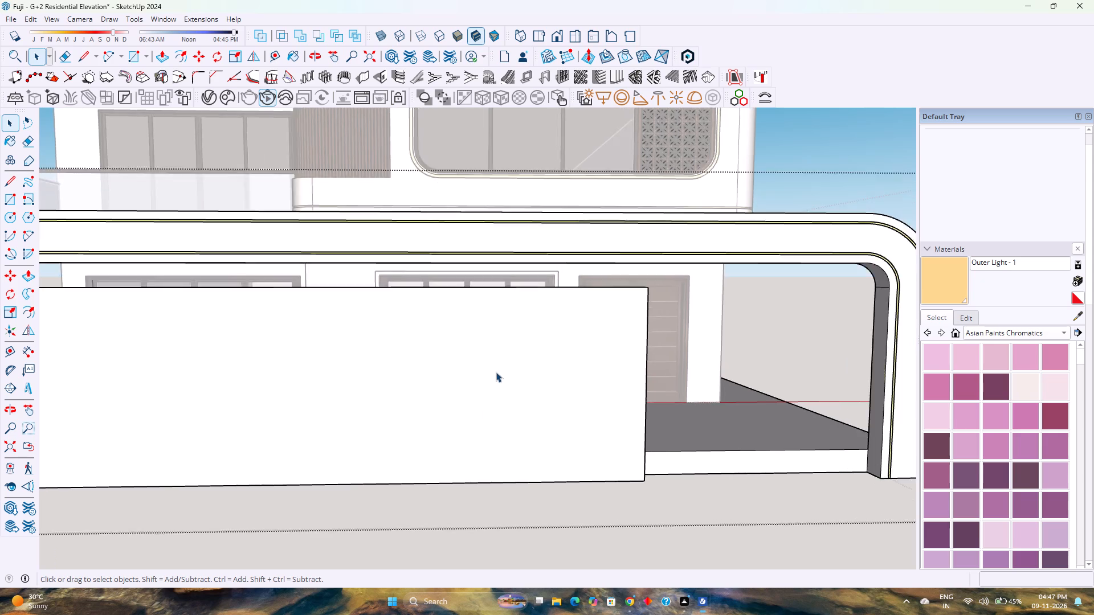
scroll(496, 370, down, 5)
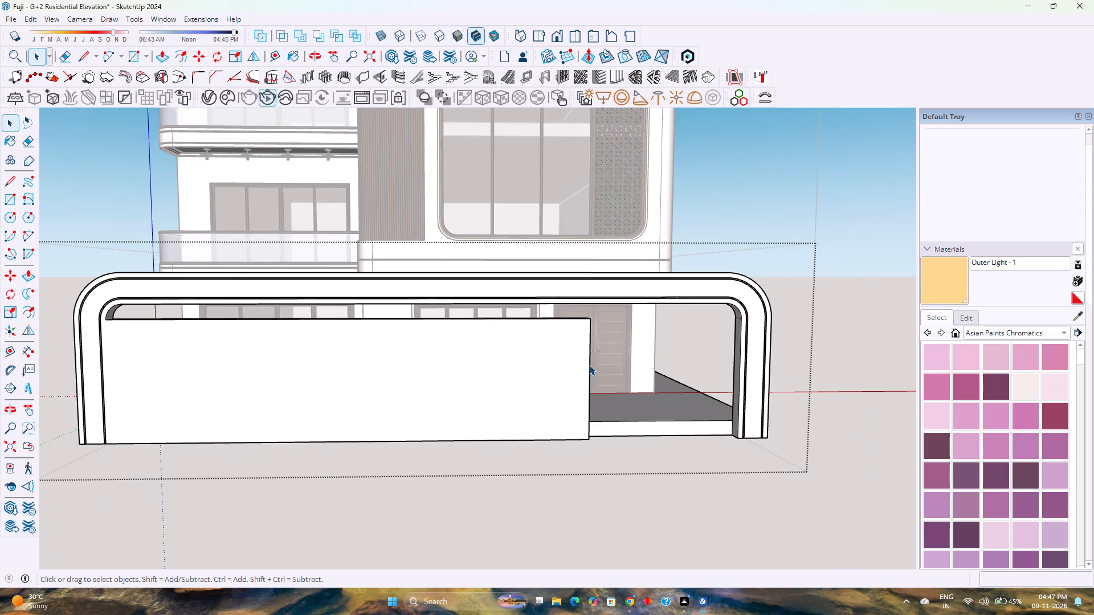
click(589, 365)
scroll(589, 365, up, 3)
middle_drag(589, 365, 516, 383)
middle_click(516, 383)
key(m)
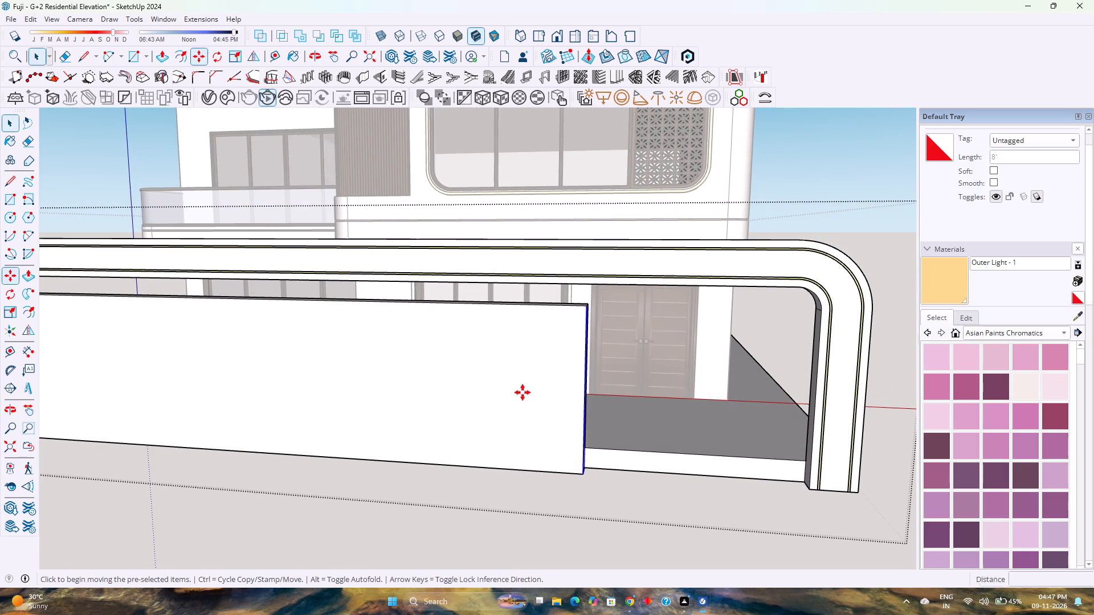
click(585, 307)
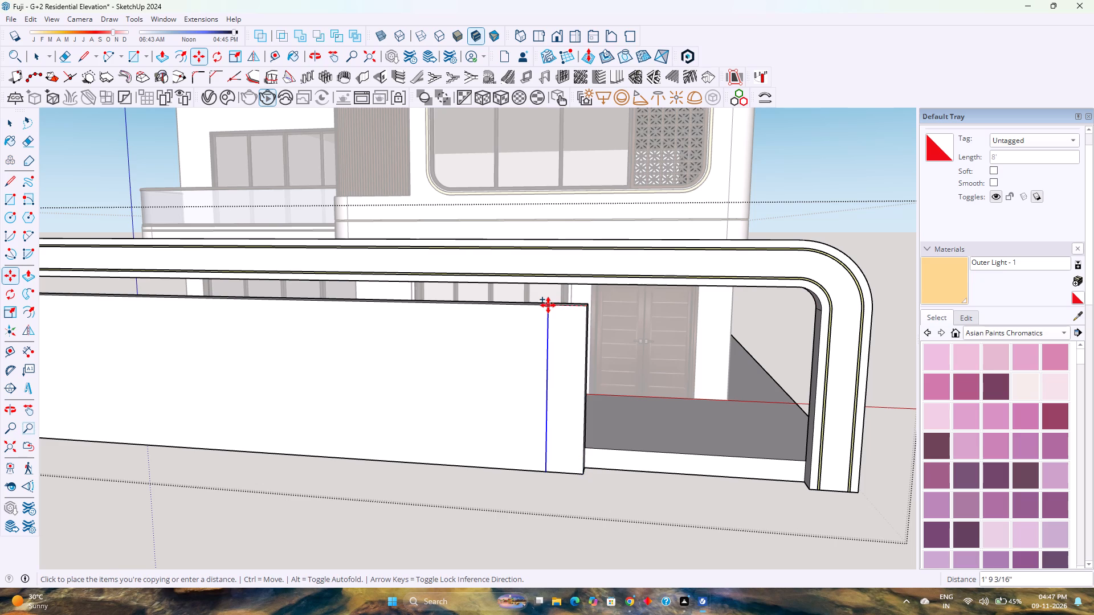
text(2')
key(Return)
Copy the new vertical edge further along the wall face on the red axis, trying 10' and 15' before setting the distance to 13'.
scroll(541, 308, down, 3)
click(545, 307)
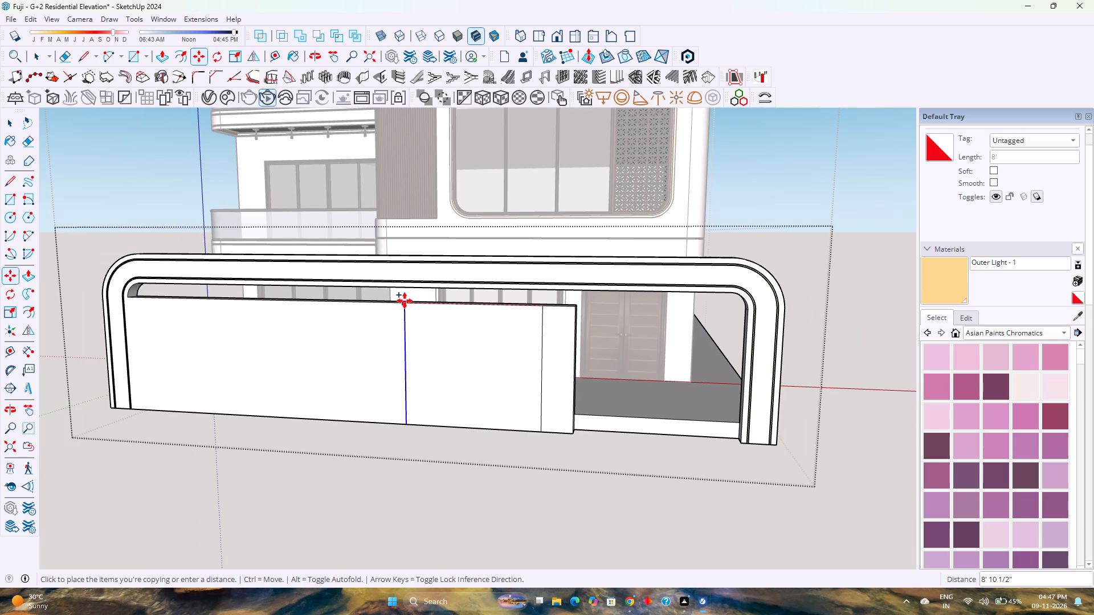
key(Right)
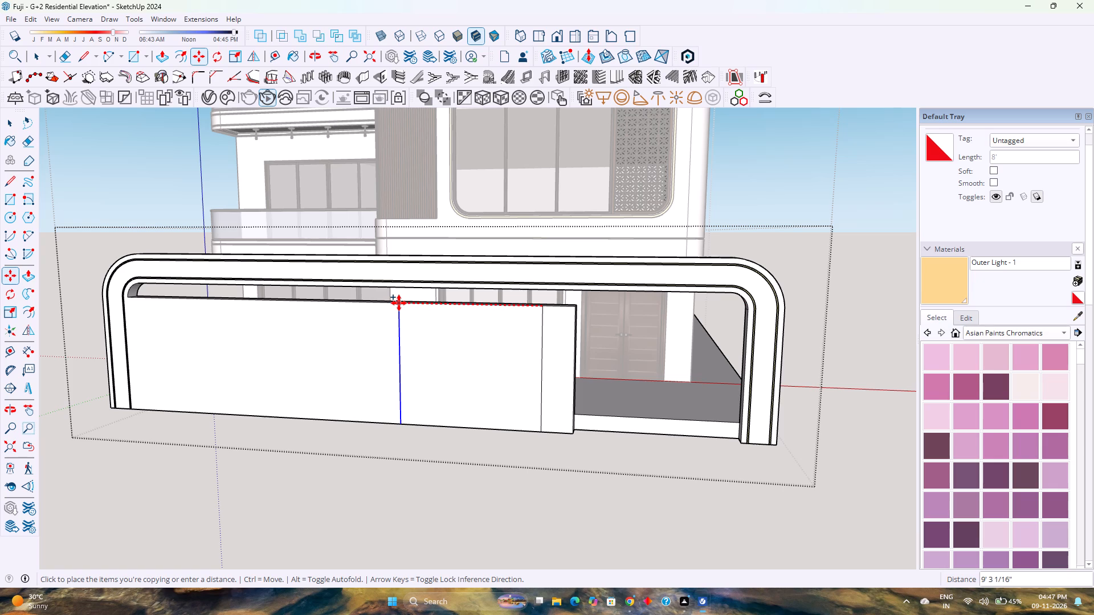
text(10')
key(Return)
scroll(399, 303, down, 2)
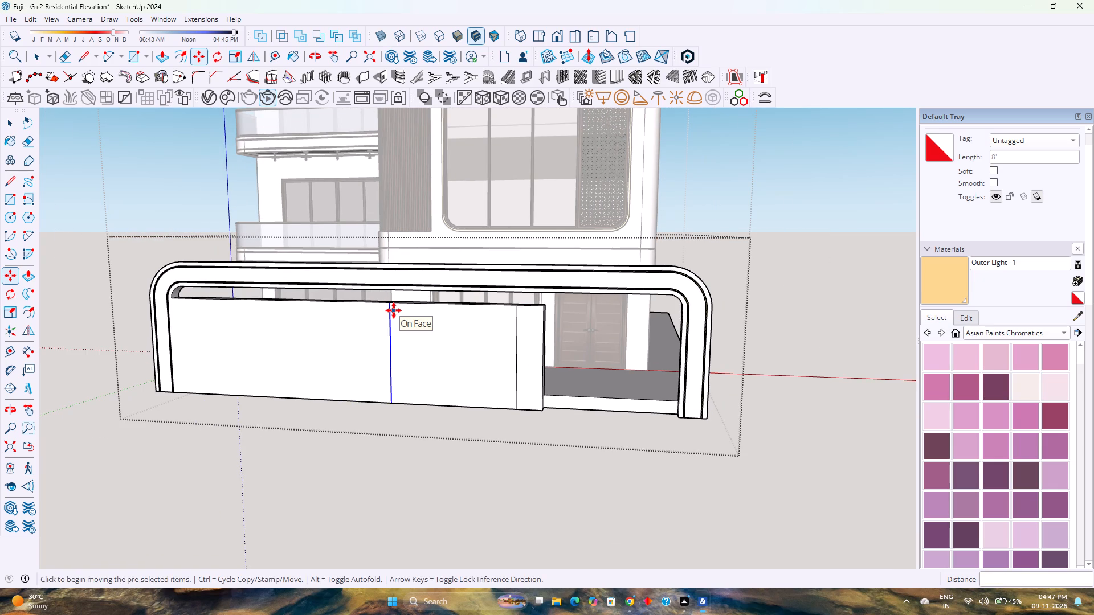
scroll(394, 310, down, 2)
middle_drag(394, 310, 430, 302)
middle_click(431, 302)
text(15')
key(Return)
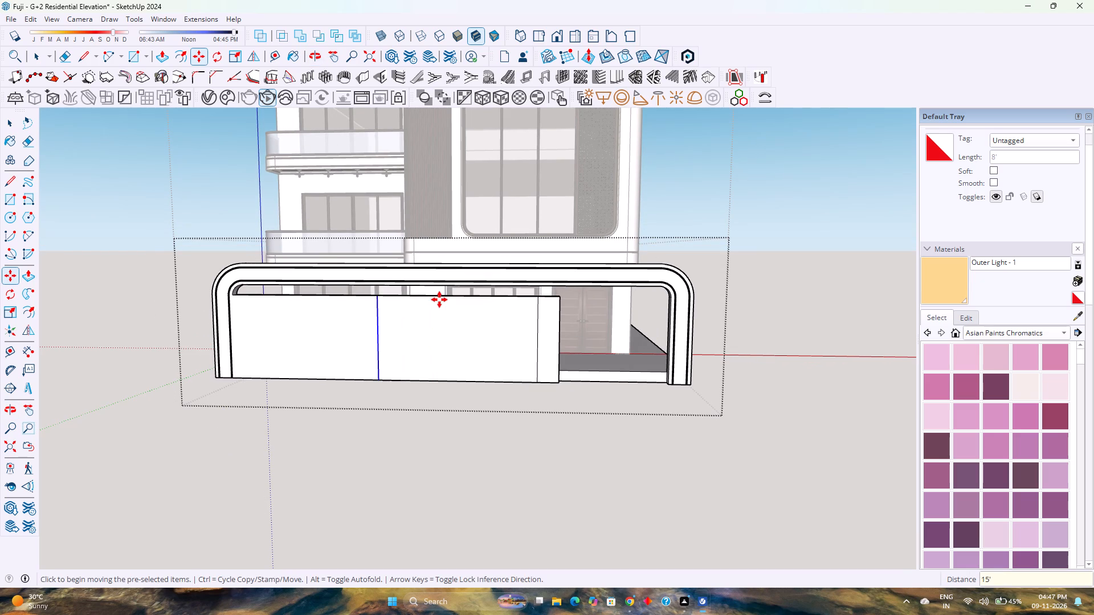
text(13')
key(Return)
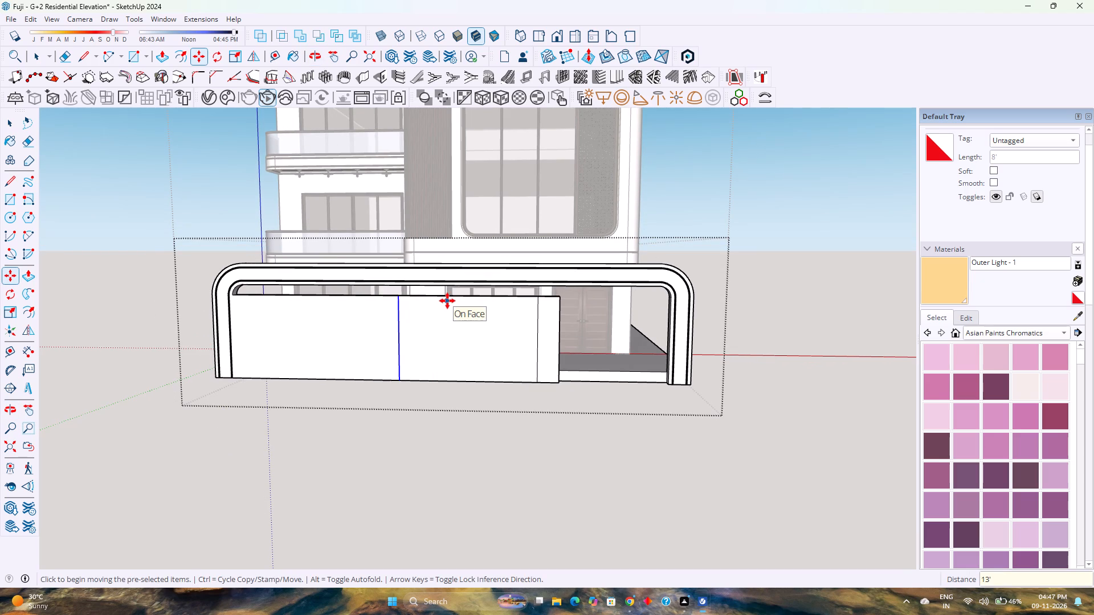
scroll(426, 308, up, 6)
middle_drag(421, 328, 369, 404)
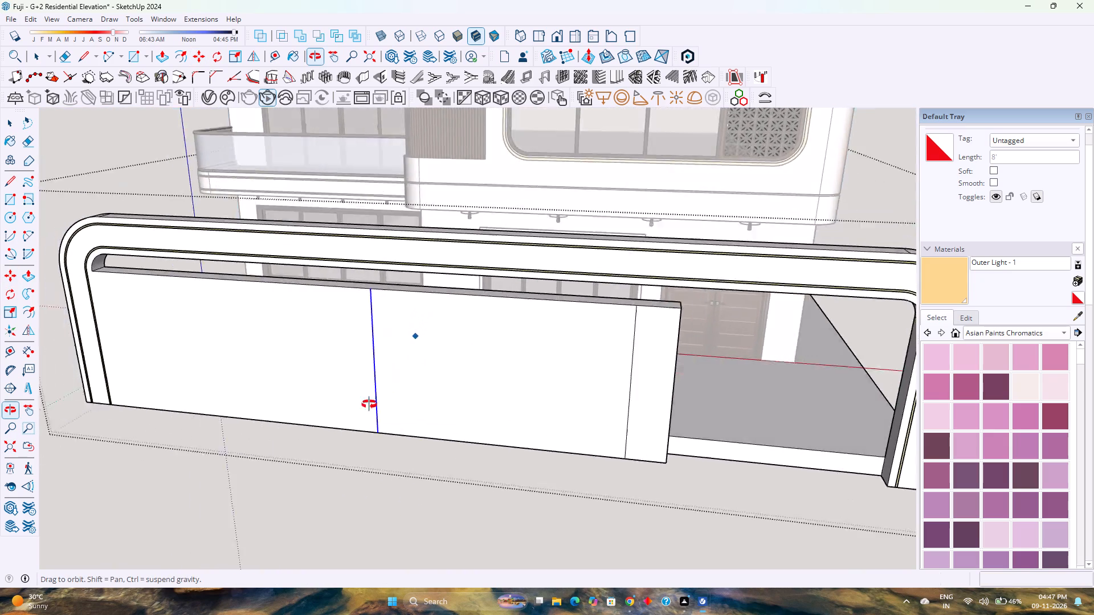
Pull the narrow 2' wide end strip of the front wall, beside the entrance opening, outward by 2".
middle_drag(369, 404, 529, 363)
middle_click(529, 363)
scroll(527, 362, down, 3)
middle_drag(524, 358, 330, 329)
middle_click(330, 329)
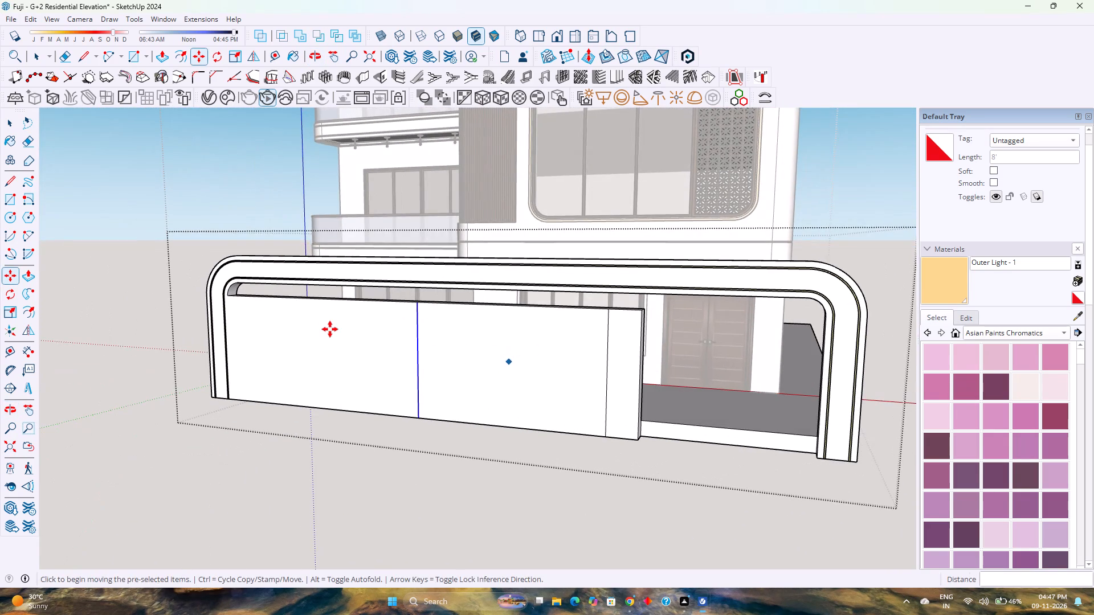
scroll(445, 375, up, 3)
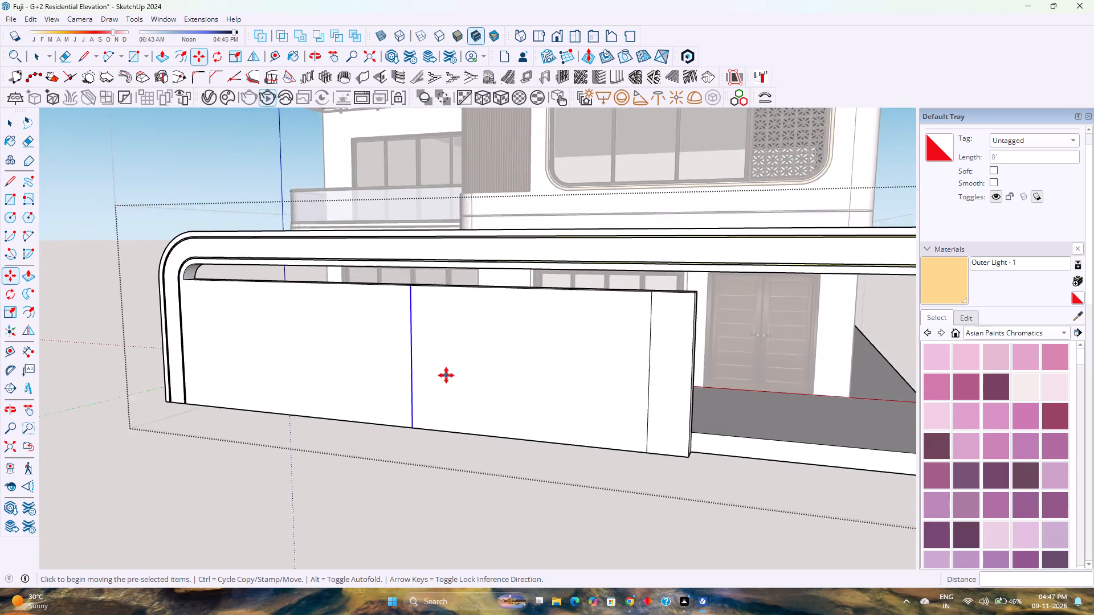
middle_drag(447, 376, 367, 443)
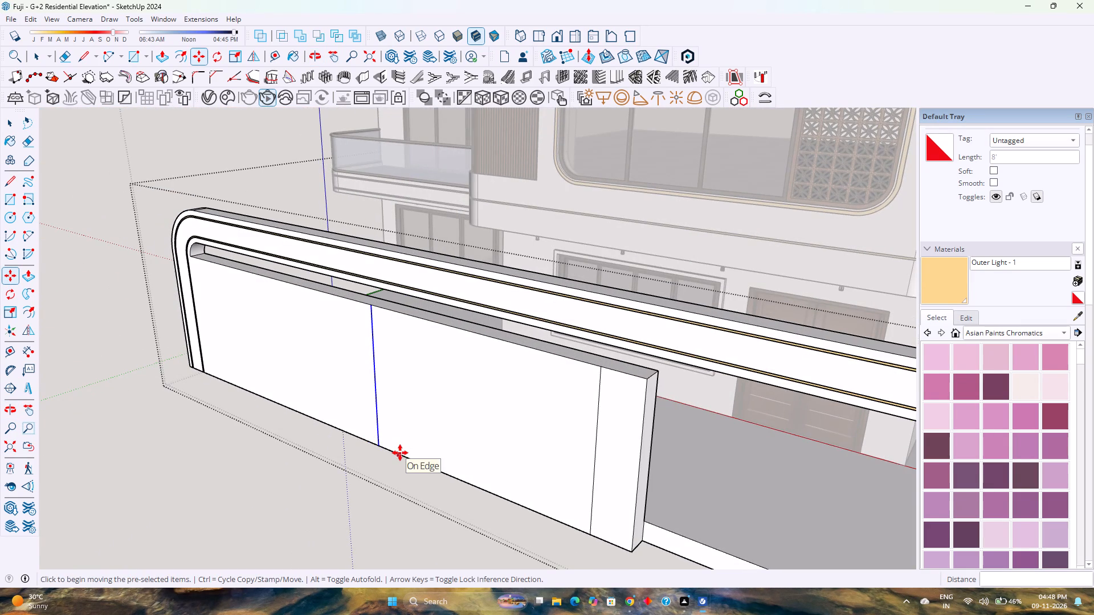
key(p)
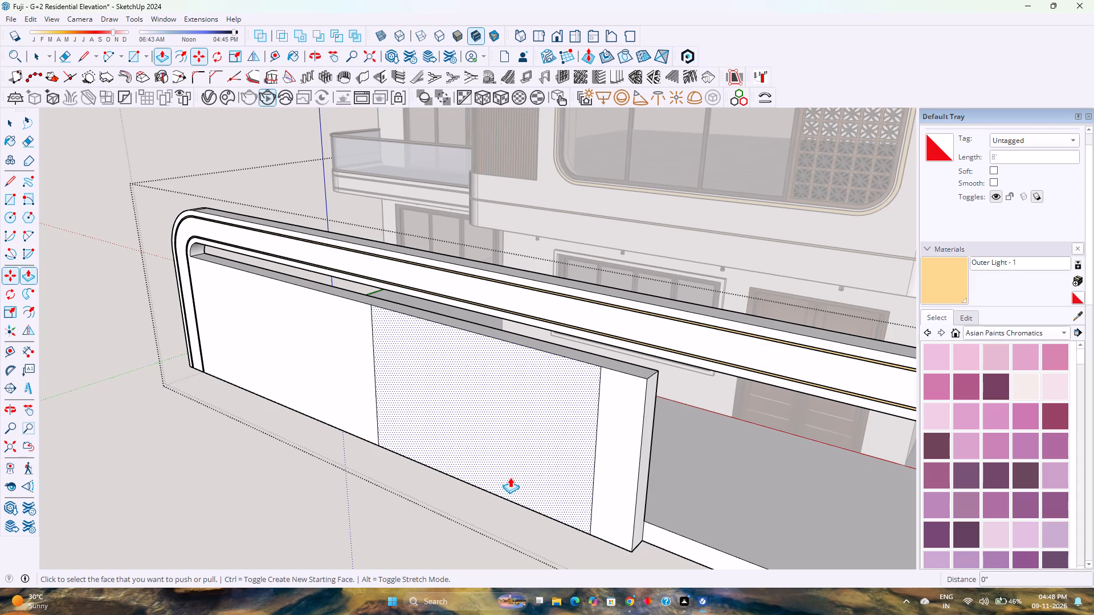
click(603, 461)
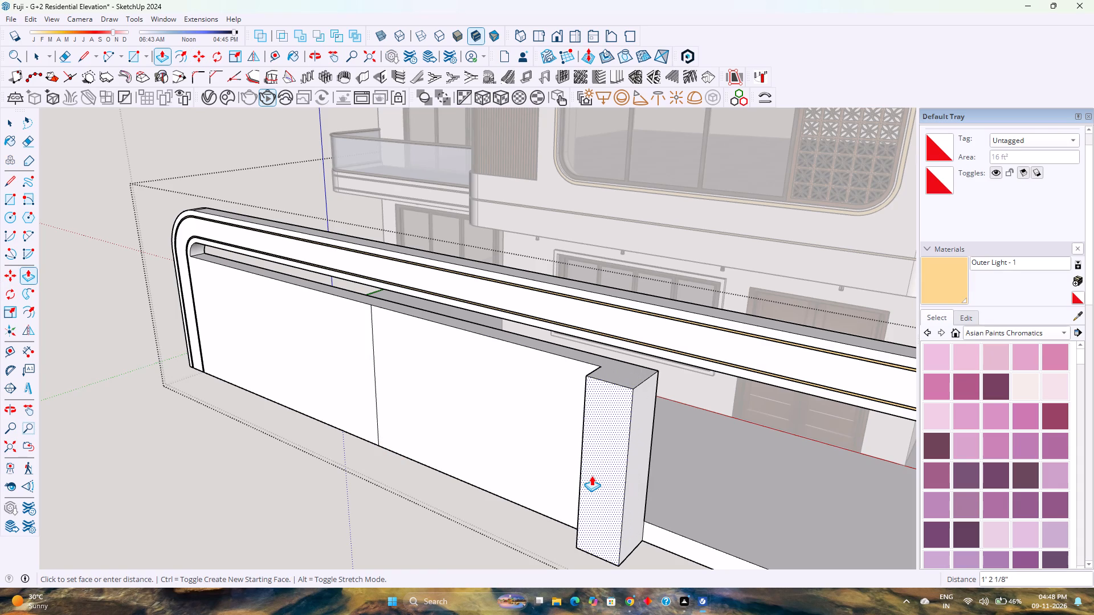
key(2)
key(Return)
Pull the 13' wide middle panel of the front wall face outward by 1".
click(544, 441)
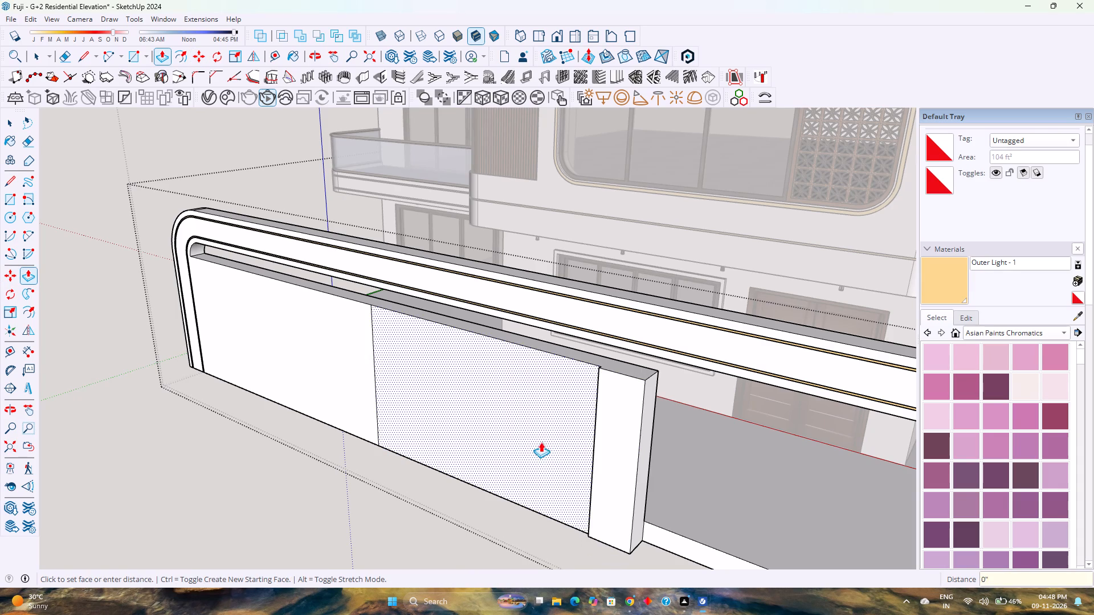
key(1)
key(Return)
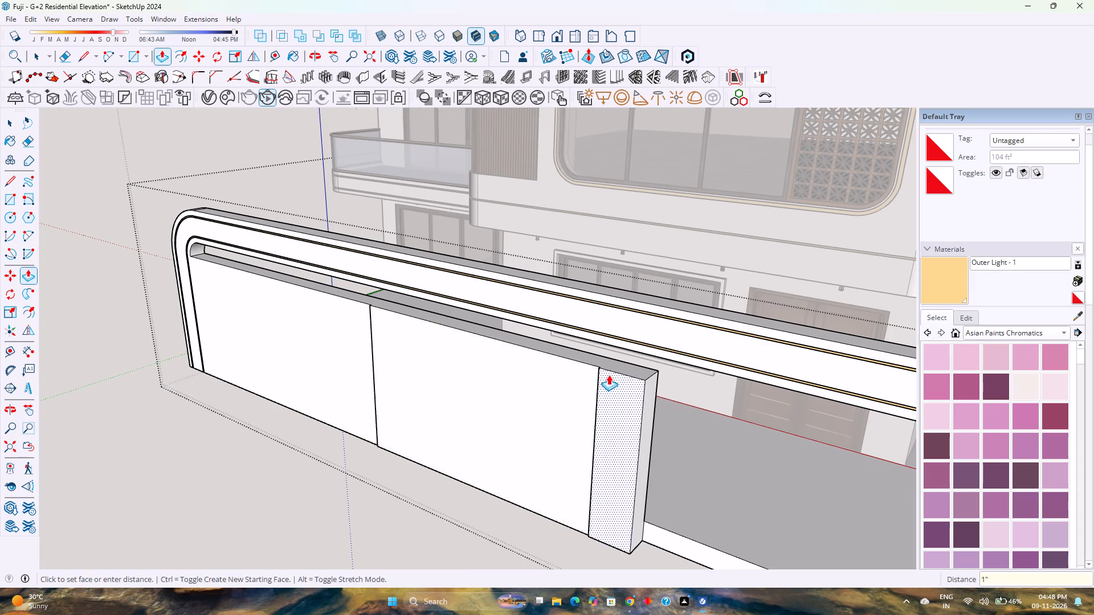
Copy the middle panel's far vertical edge 16' along the red axis to the wall's end at the rounded frame's inner side.
scroll(609, 375, up, 9)
middle_drag(606, 375, 690, 461)
scroll(690, 460, down, 4)
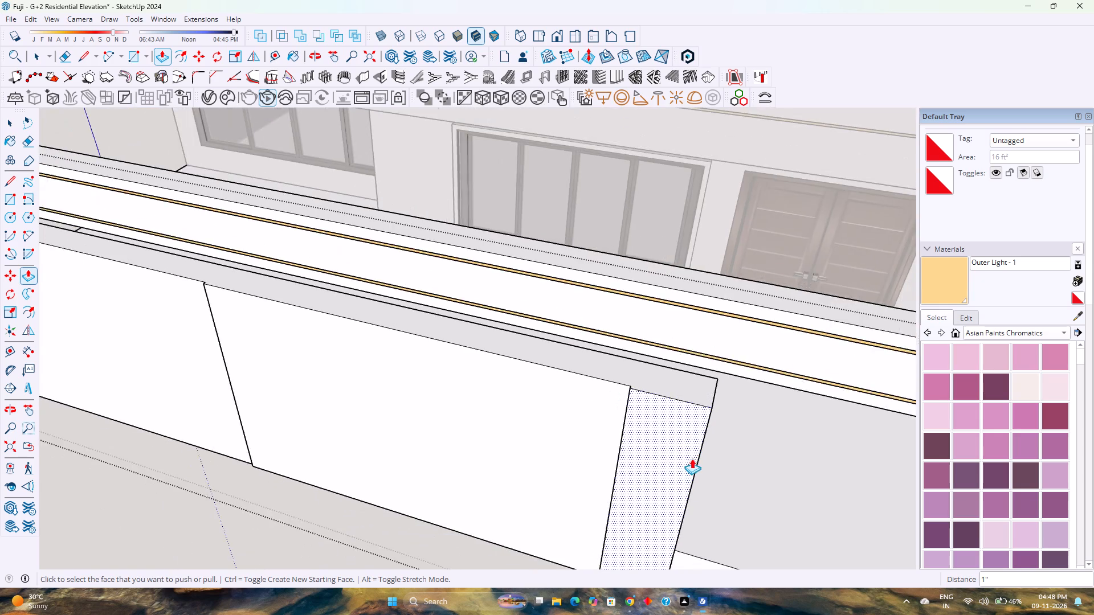
scroll(692, 458, down, 9)
scroll(195, 332, up, 3)
middle_drag(197, 331, 331, 308)
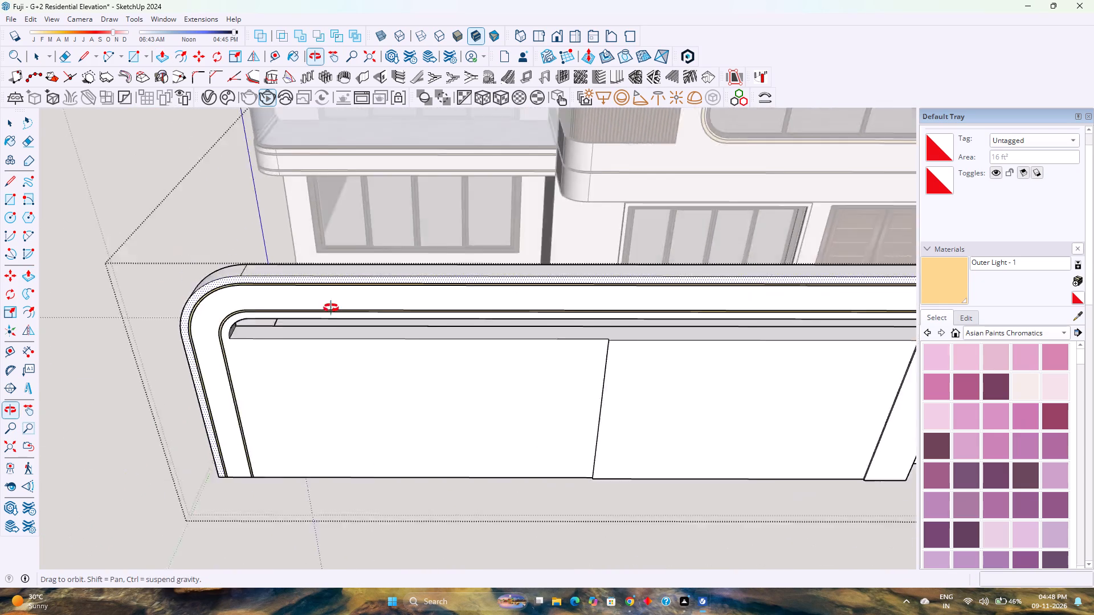
middle_drag(331, 308, 400, 302)
middle_click(400, 302)
scroll(605, 304, up, 6)
key(space)
scroll(664, 303, up, 4)
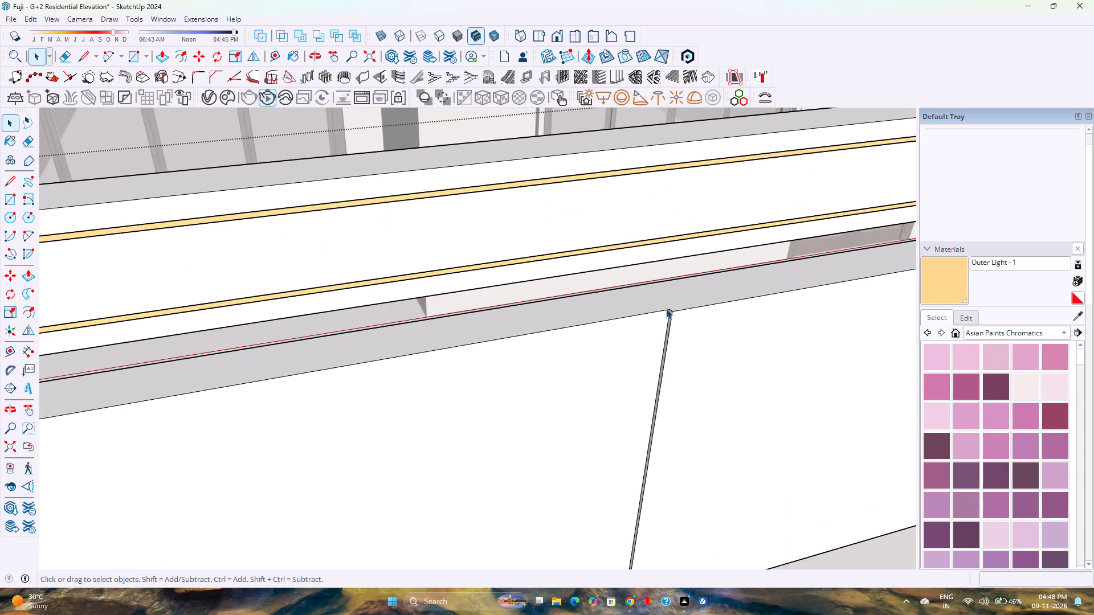
click(668, 314)
key(m)
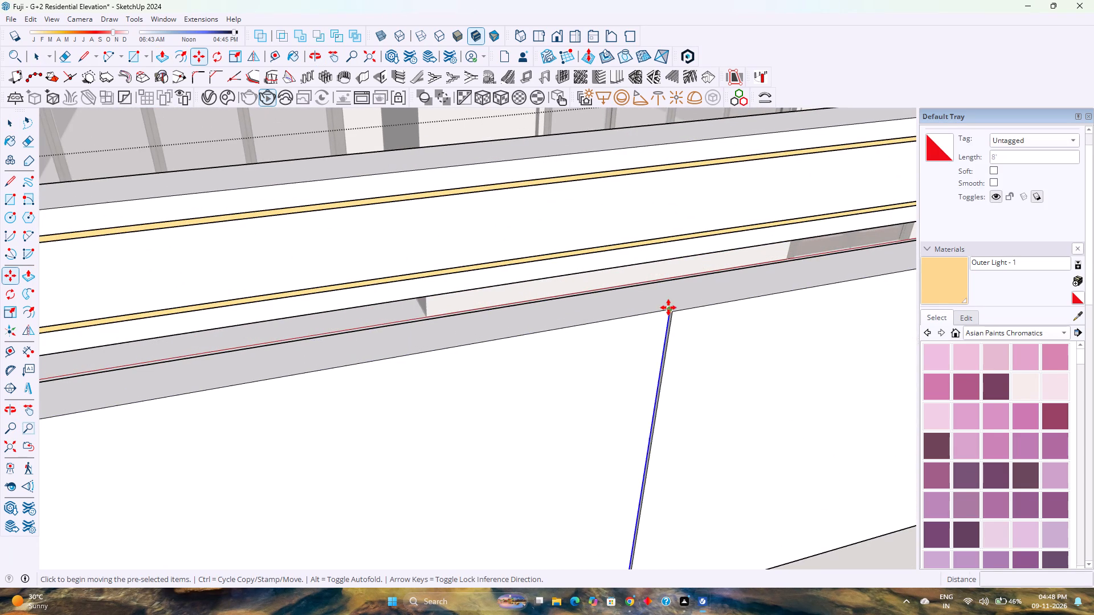
ctrl+click(670, 305)
scroll(492, 325, down, 10)
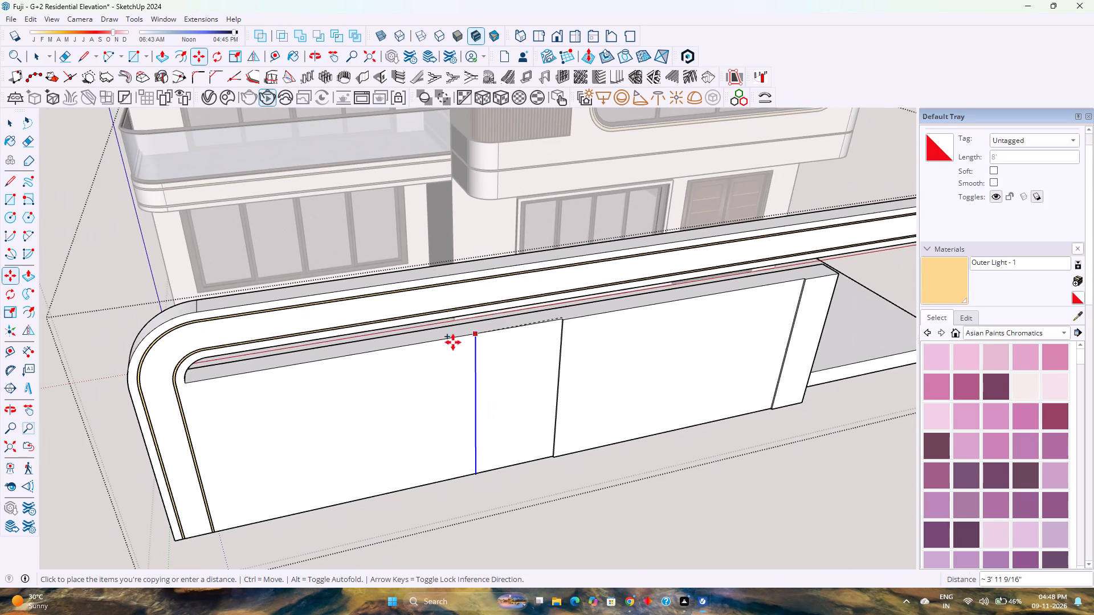
scroll(186, 383, up, 4)
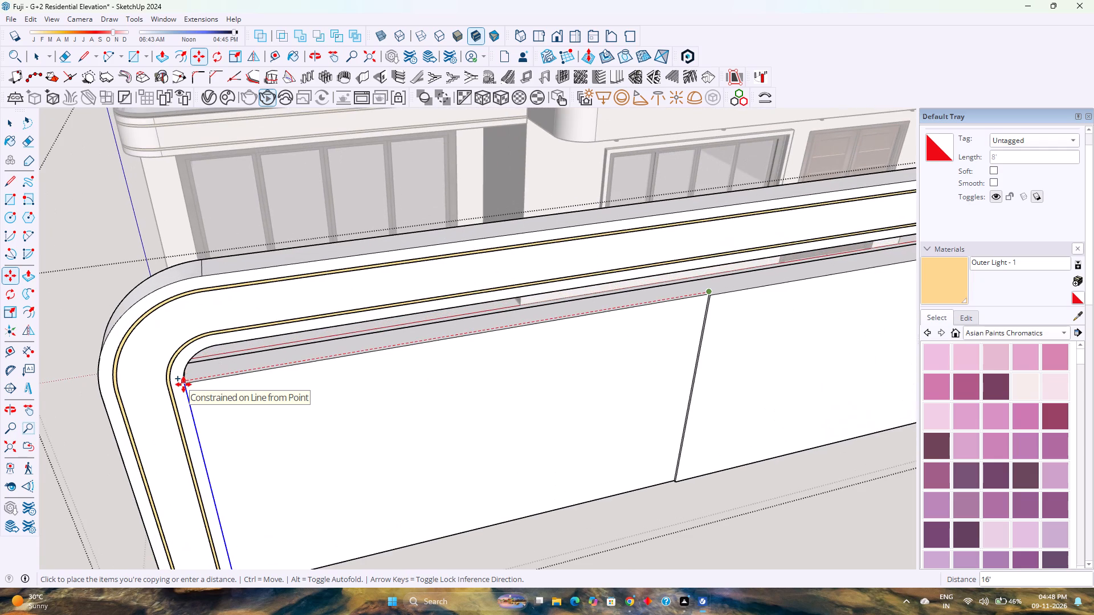
key(Right)
scroll(183, 384, up, 8)
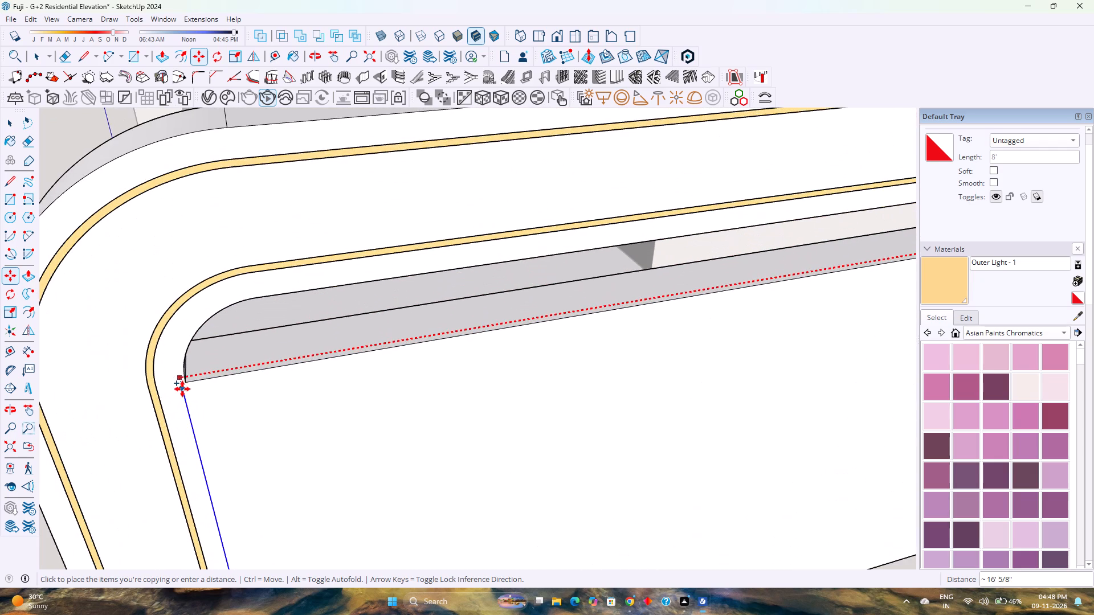
scroll(185, 388, up, 16)
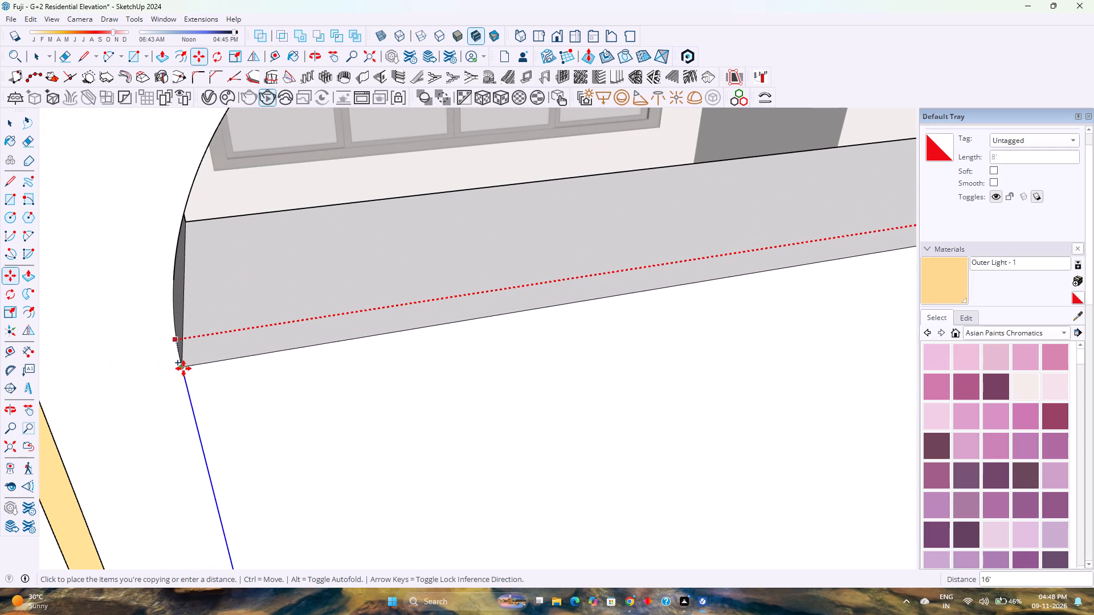
click(183, 368)
scroll(251, 355, down, 18)
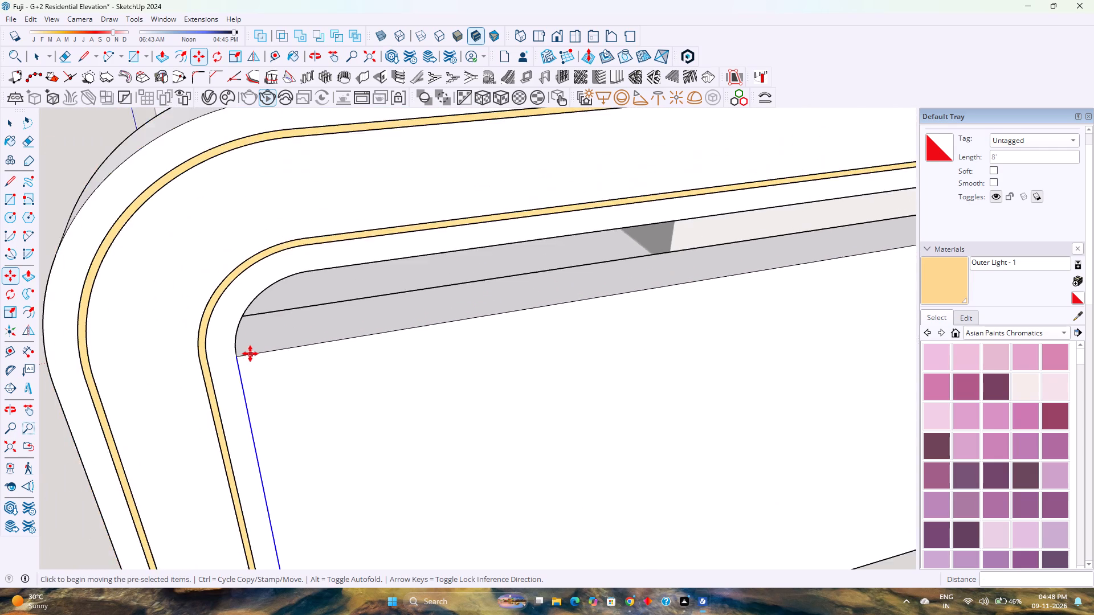
scroll(250, 354, down, 5)
scroll(349, 367, down, 5)
Push the 16' wide wall face between the rounded frame and the middle panel inward by 6".
key(p)
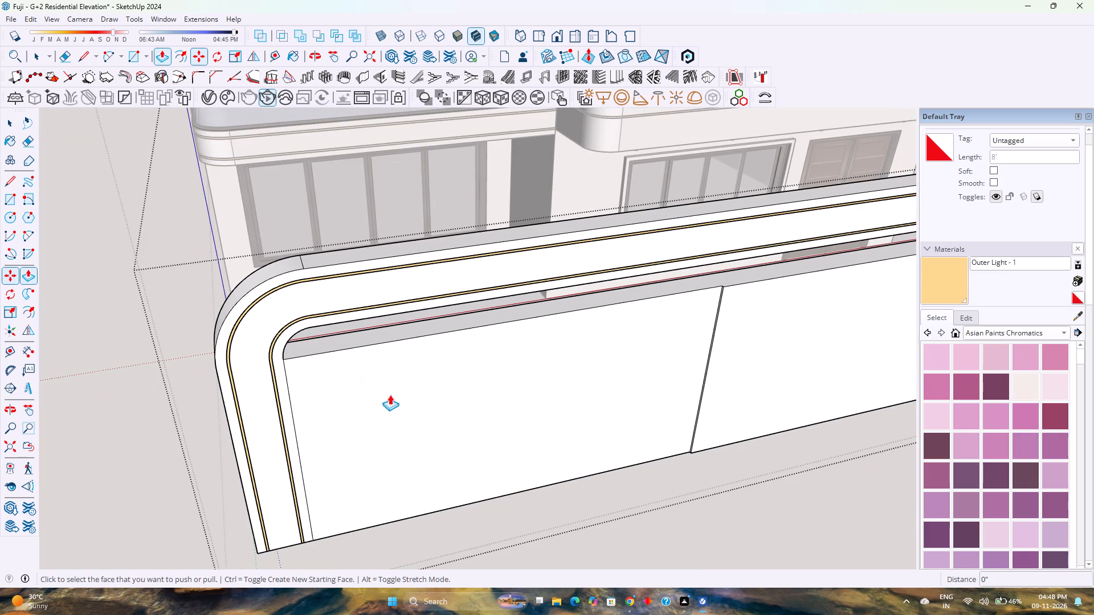
click(438, 423)
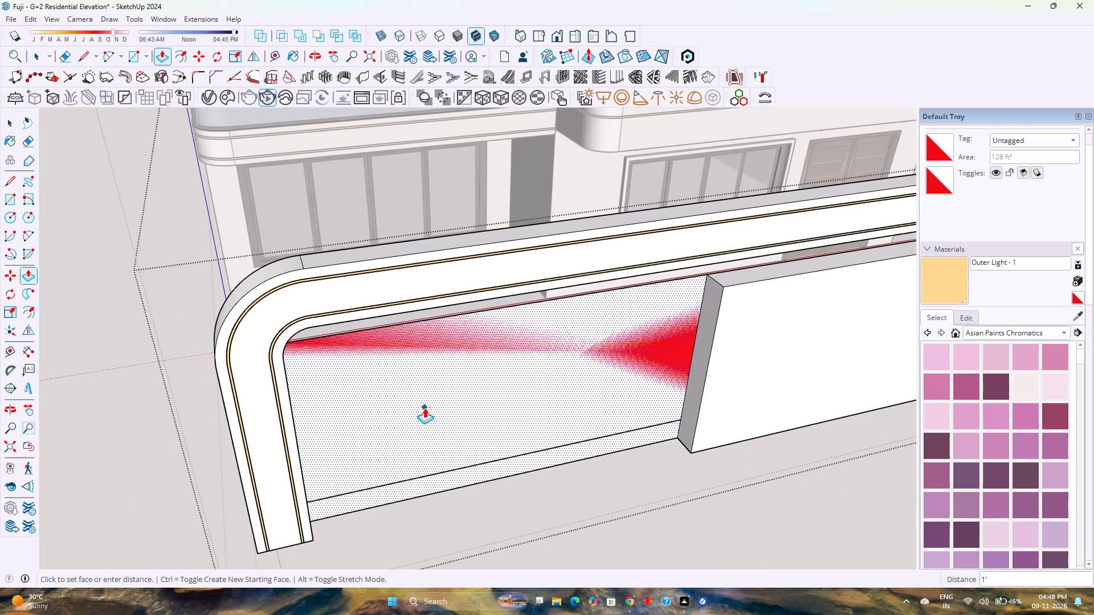
key(6)
key(Return)
Copy the recessed 16' wide wall face 3' out in front of the wall along the green axis.
scroll(499, 437, down, 2)
middle_drag(499, 437, 354, 327)
middle_click(354, 326)
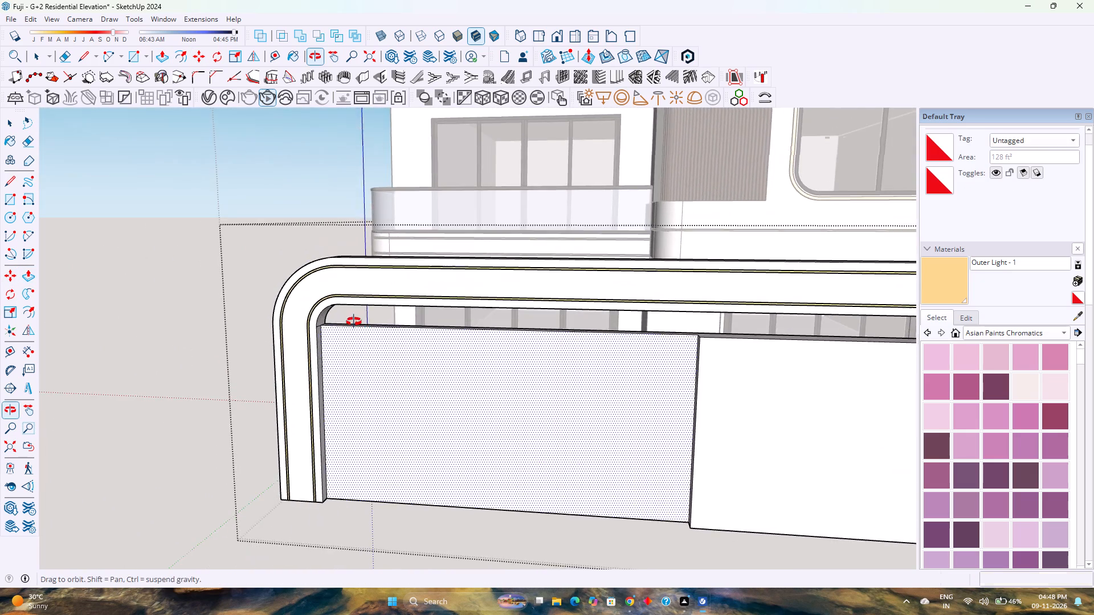
middle_click(354, 318)
scroll(440, 358, down, 4)
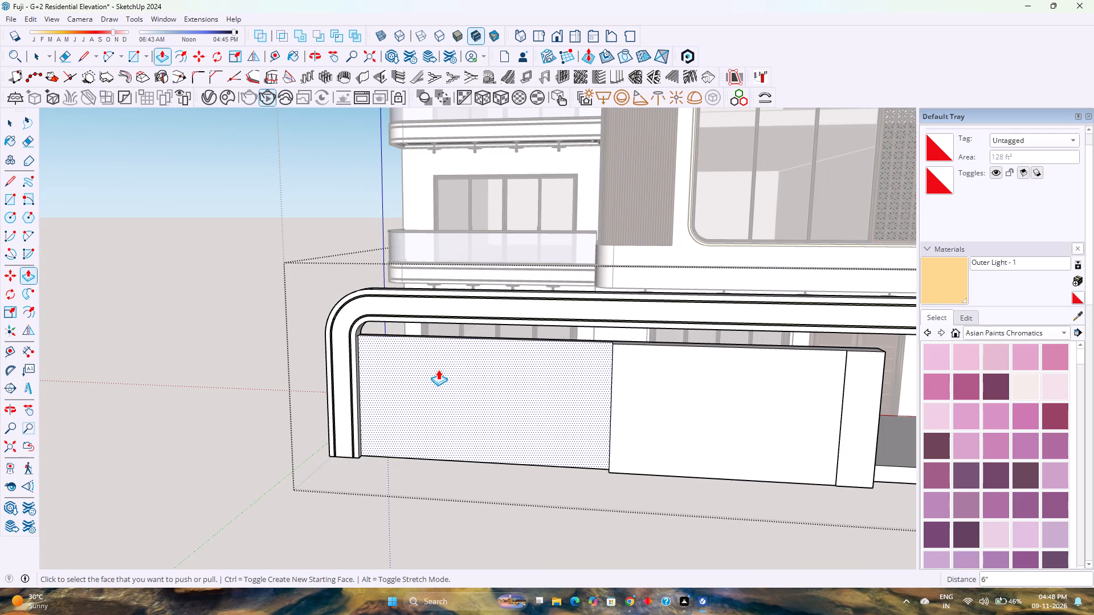
key(space)
click(438, 370)
key(m)
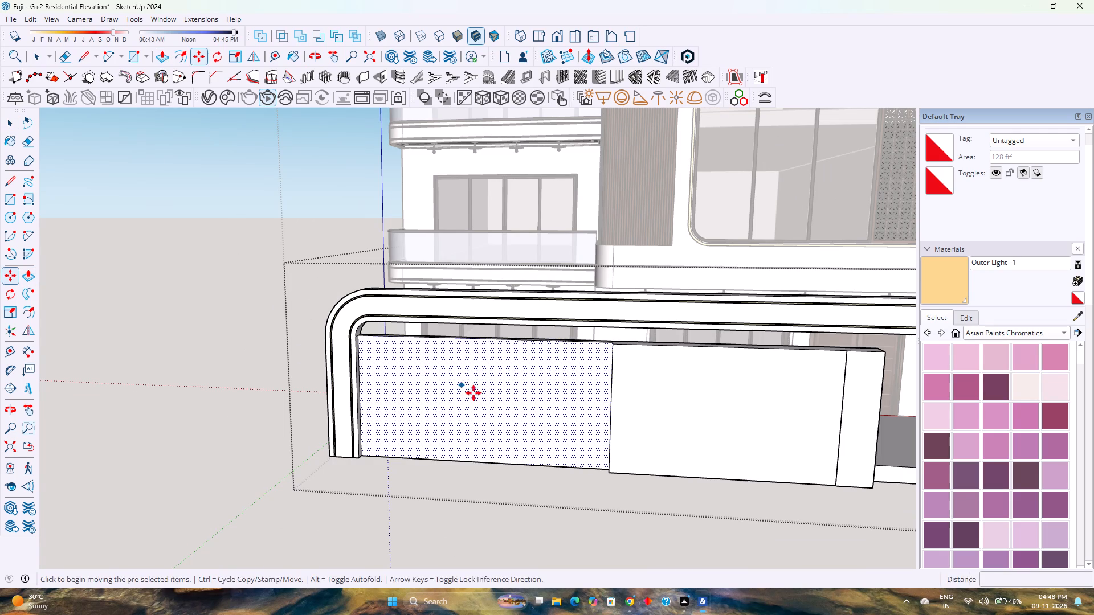
middle_drag(488, 405, 669, 519)
scroll(626, 436, up, 7)
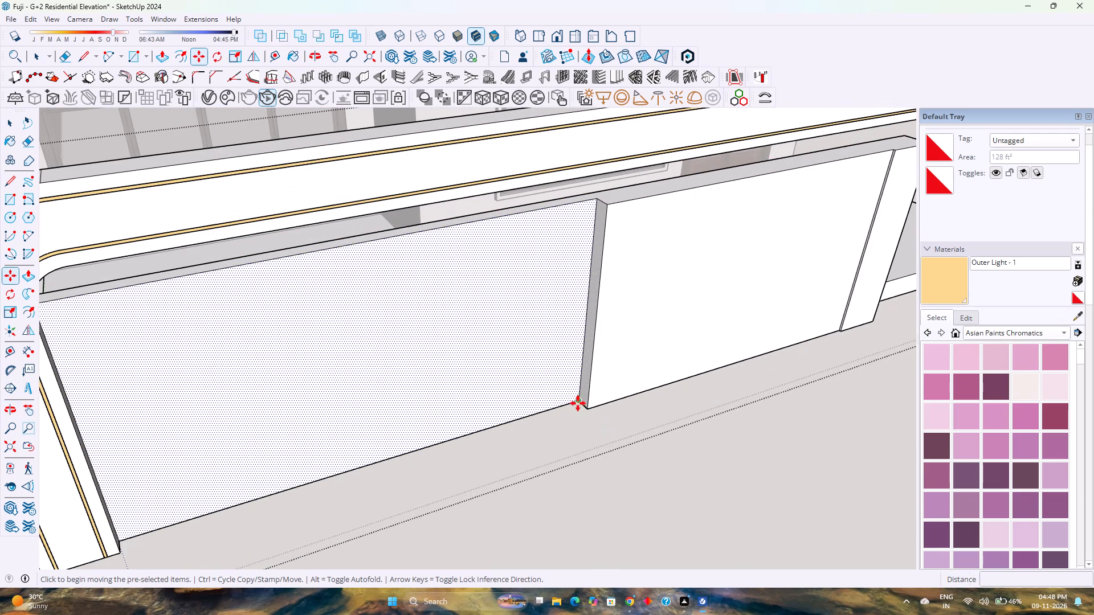
scroll(578, 403, up, 12)
click(582, 396)
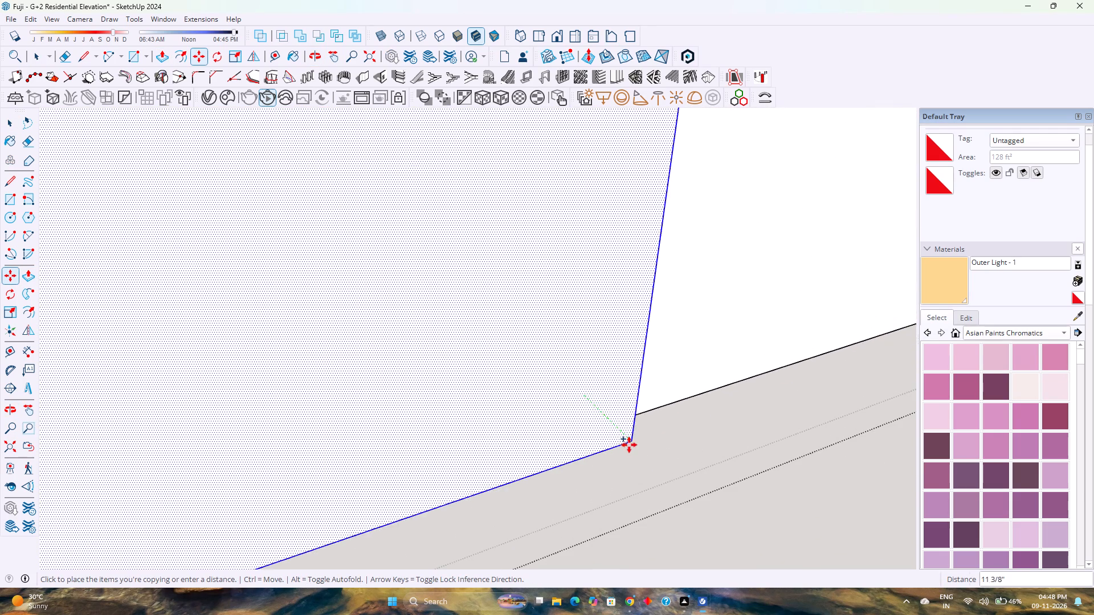
scroll(629, 445, down, 19)
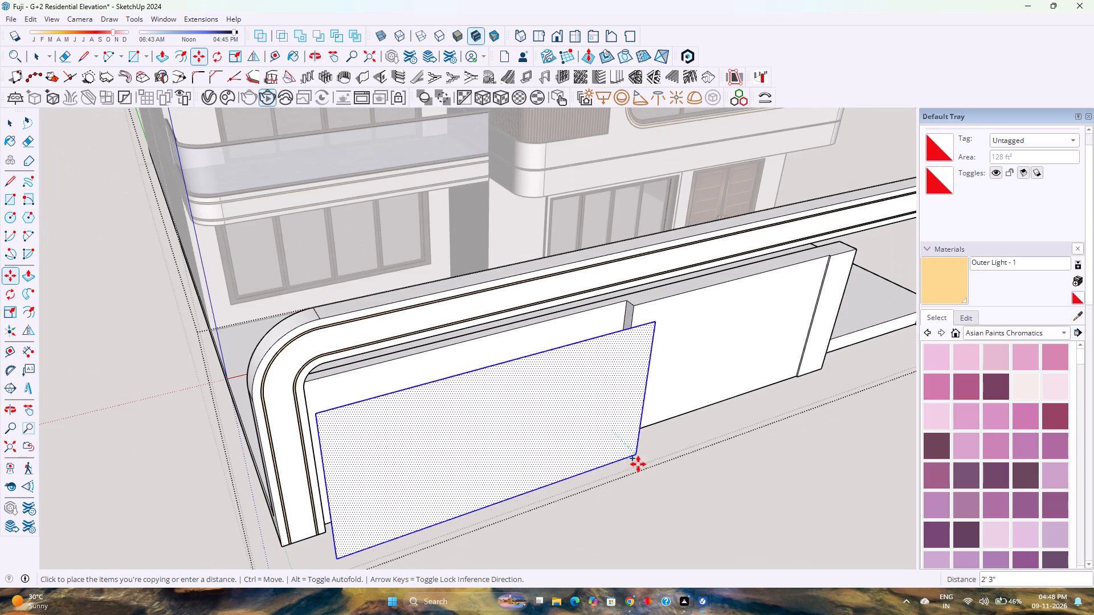
key(Left)
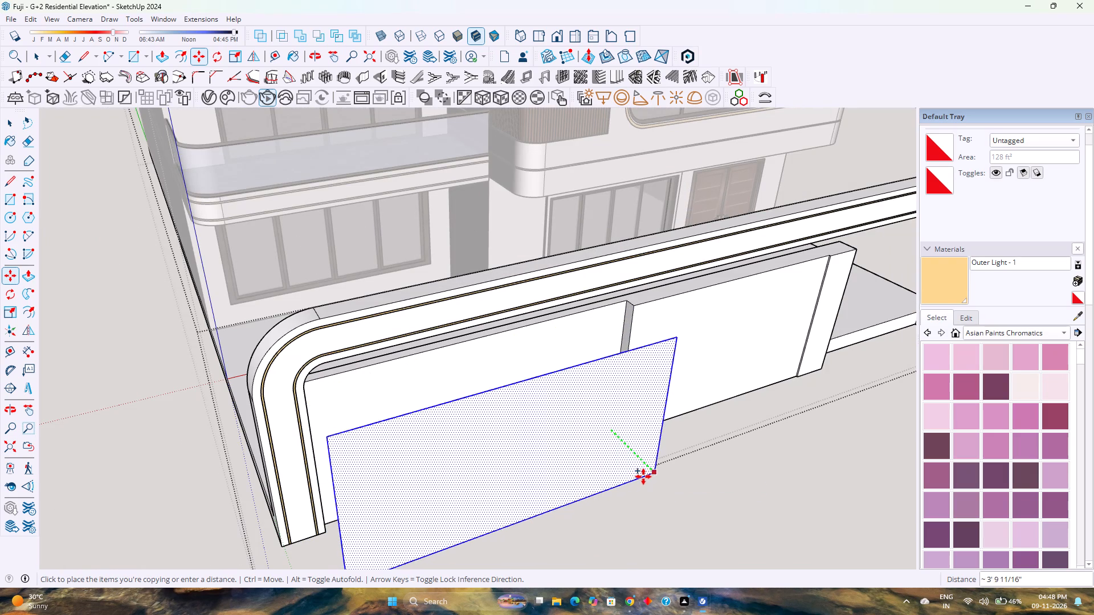
key(3)
key(apostrophe)
key(Return)
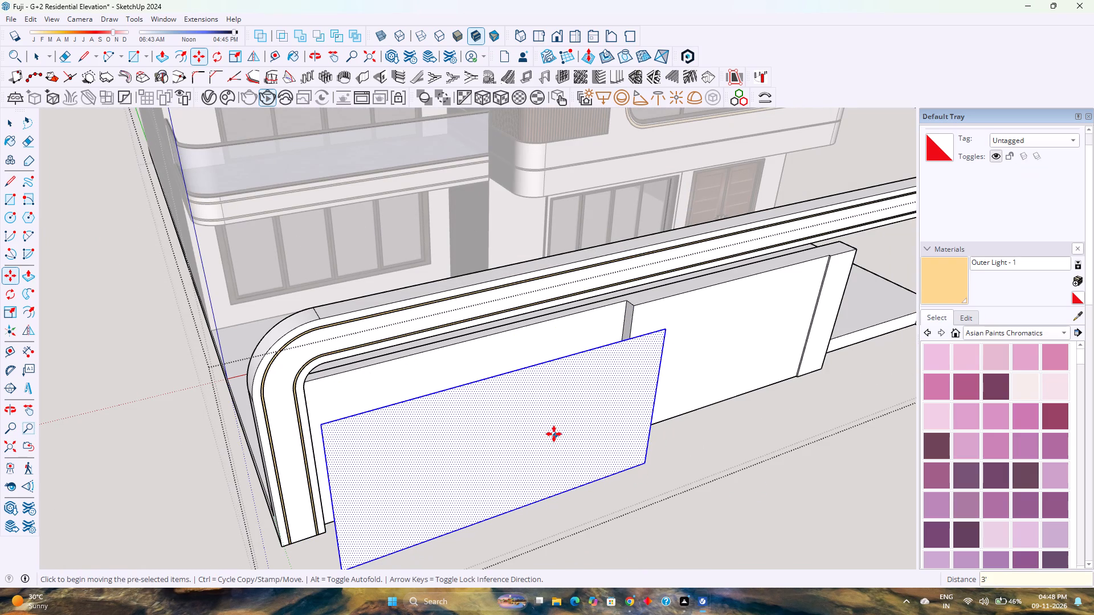
Make the copied face in front of the wall a group.
key(space)
right_click(550, 431)
click(587, 228)
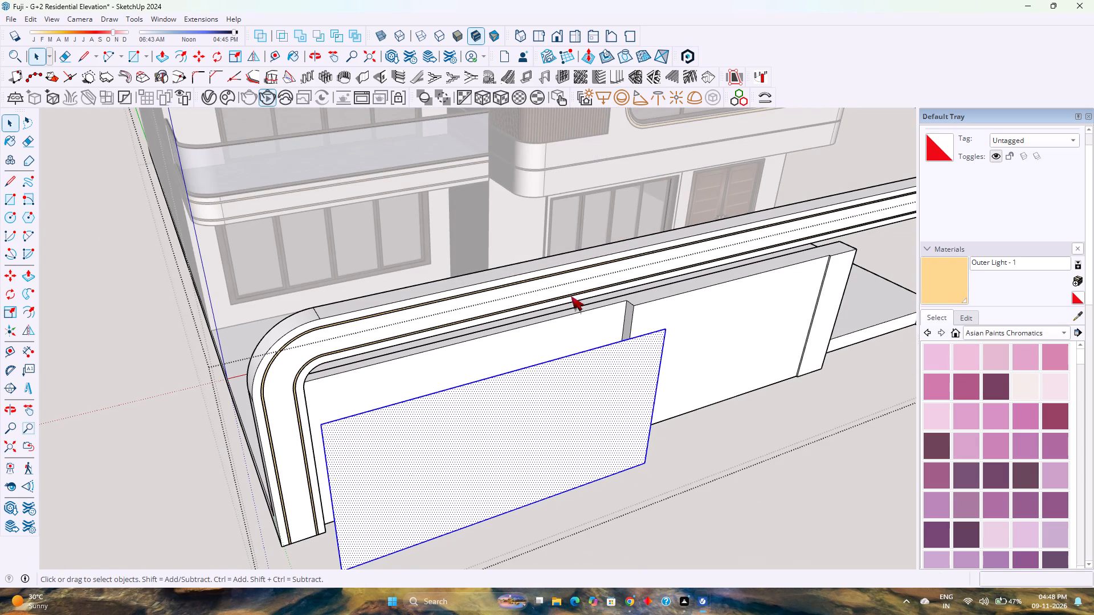
Create horizontal louvres on the face inside the new group, with 6" louvre thickness and 6.5" spacing.
double_click(558, 384)
click(558, 392)
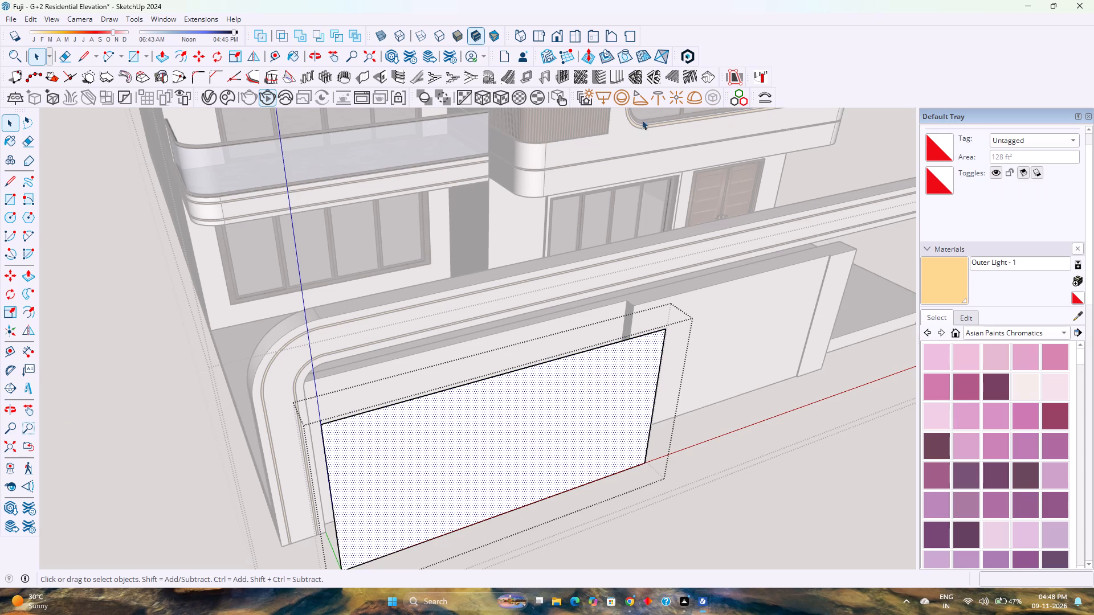
click(598, 77)
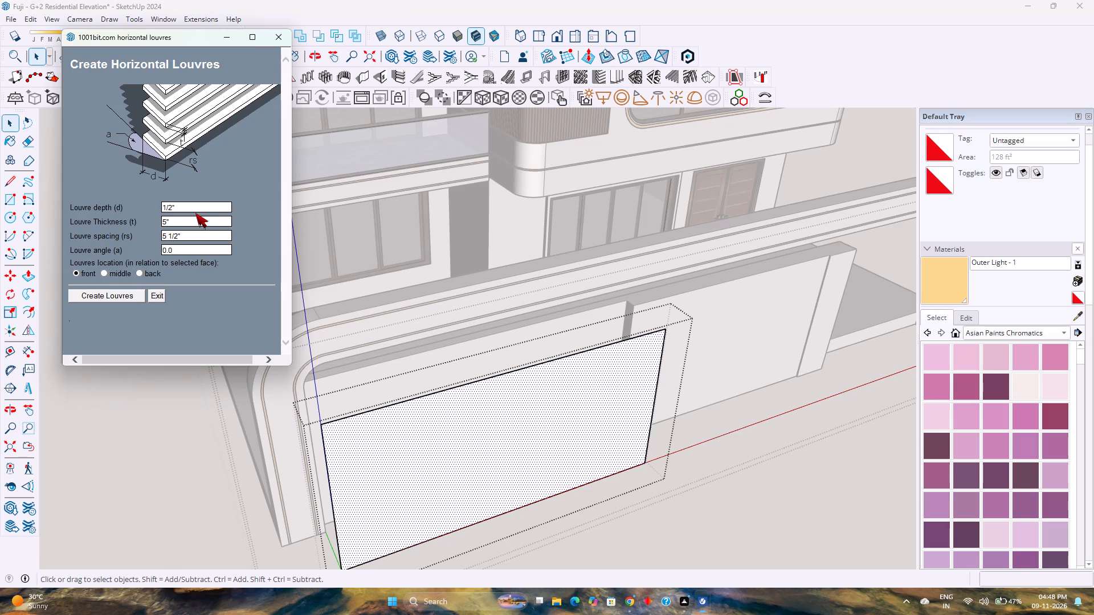
drag(189, 224, 150, 228)
key(6)
key(shift+quotedbl)
key(Return)
click(165, 236)
text(6.5")
key(Return)
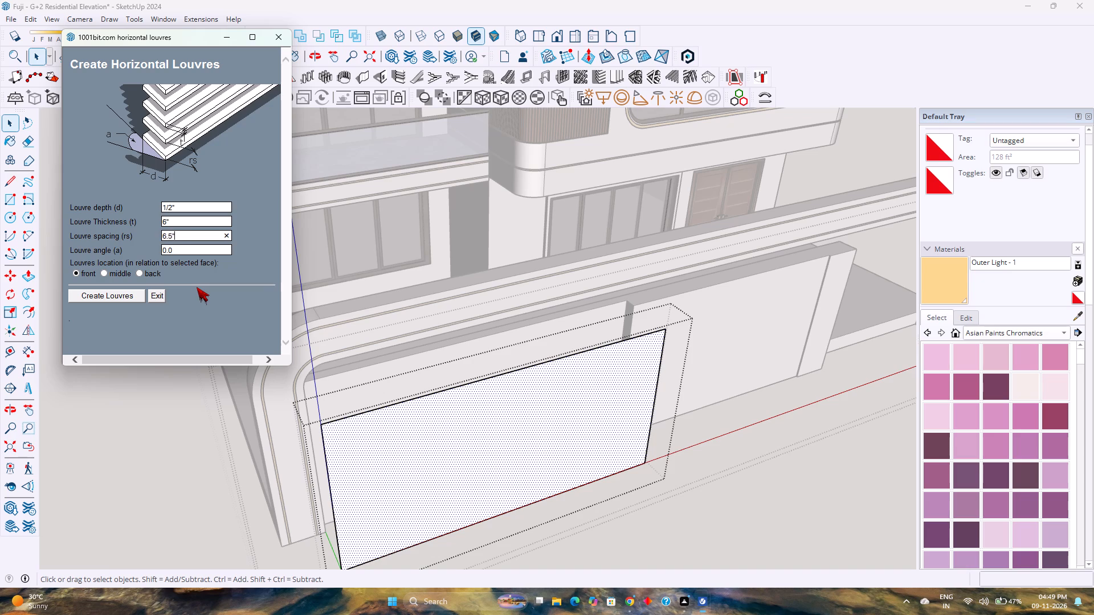
click(93, 298)
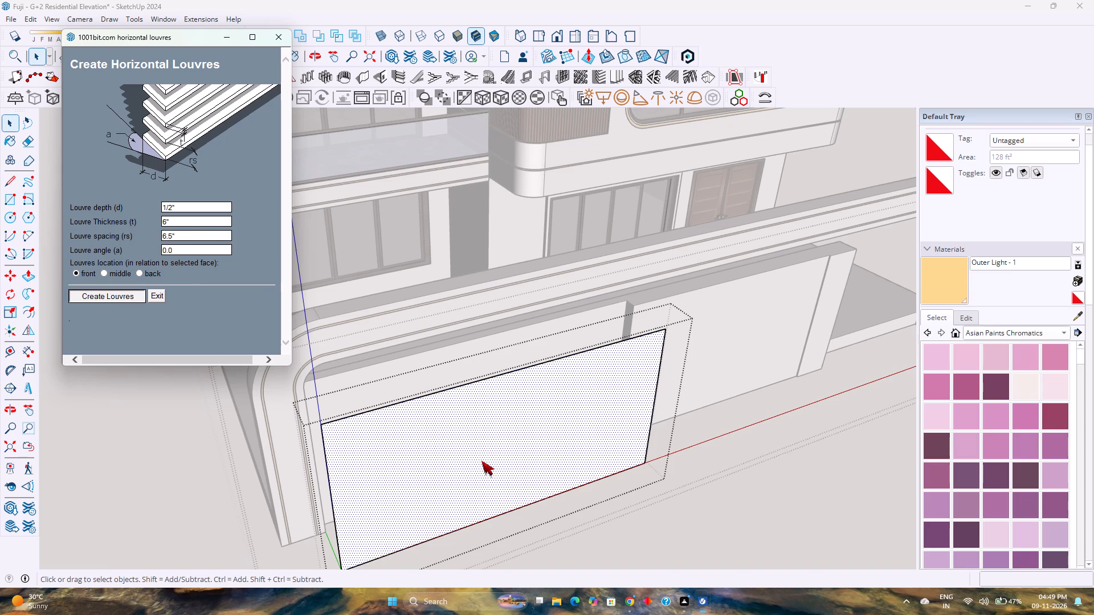
Examine the new horizontal louvres in front of the boundary wall from several angles.
scroll(578, 515, down, 3)
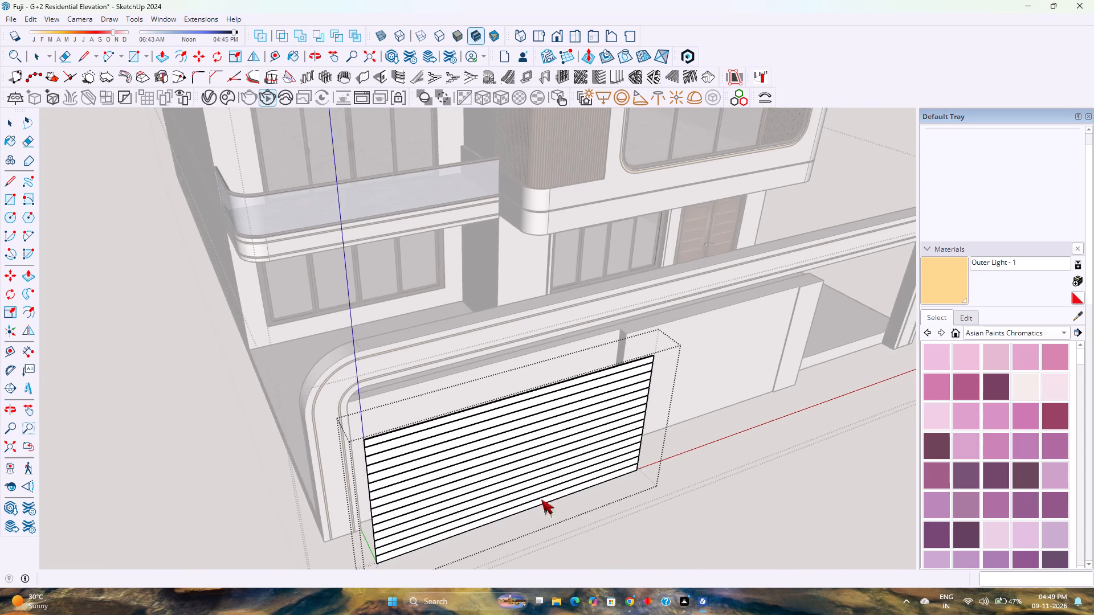
middle_drag(429, 461, 397, 449)
middle_drag(393, 448, 310, 335)
scroll(472, 448, up, 2)
scroll(472, 448, down, 2)
middle_drag(549, 487, 399, 428)
middle_click(391, 426)
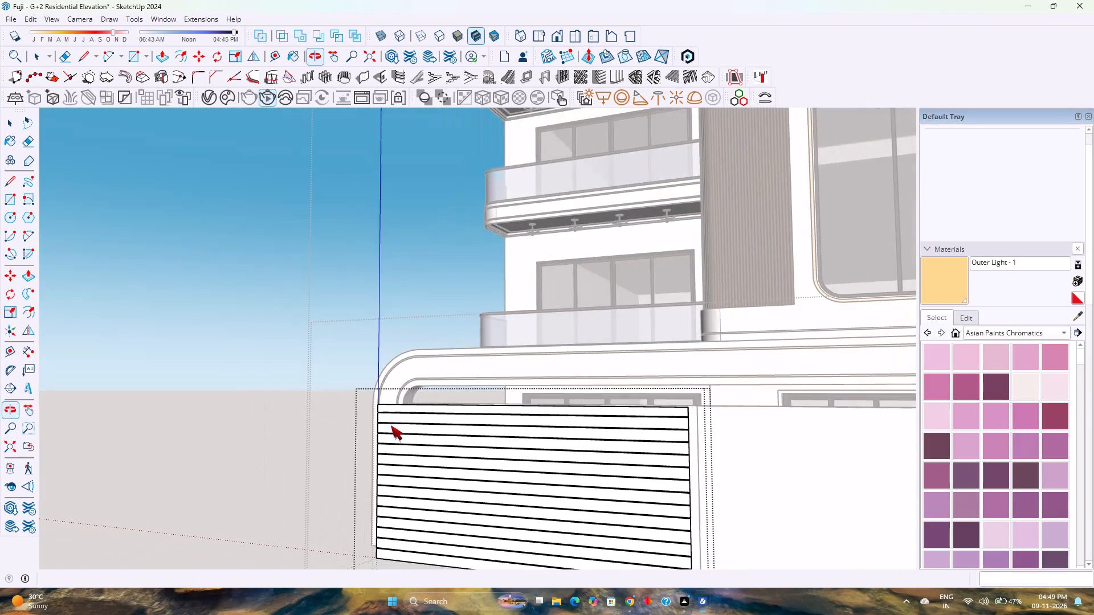
scroll(391, 425, down, 5)
key(Escape)
click(473, 488)
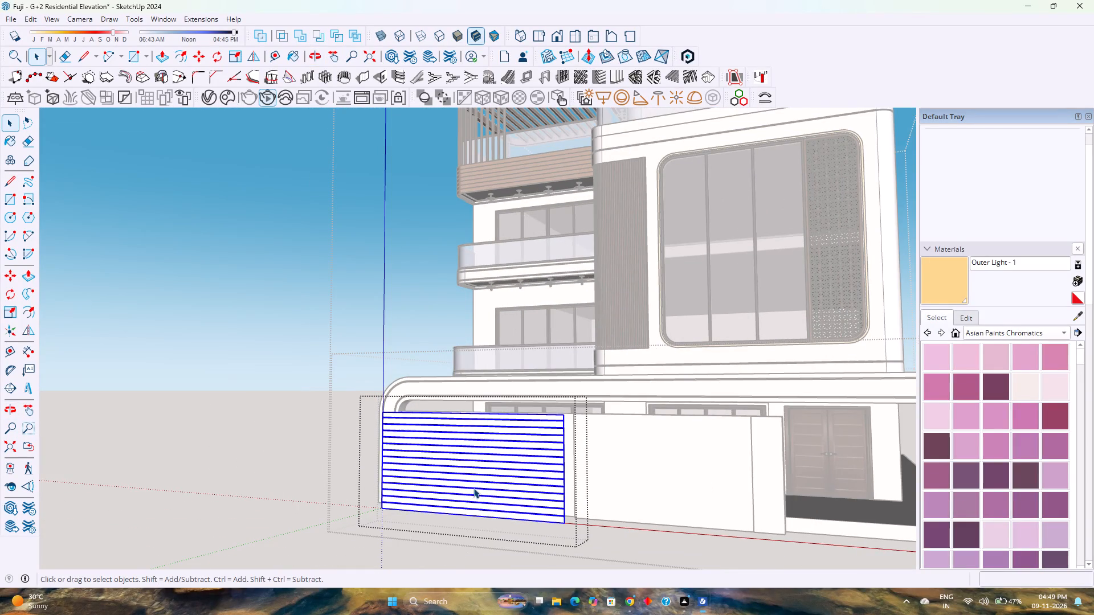
scroll(482, 487, up, 2)
middle_drag(490, 489, 464, 546)
key(Escape)
Inside the louvre group, delete the vertical end edge of the original face behind the louvres.
click(486, 500)
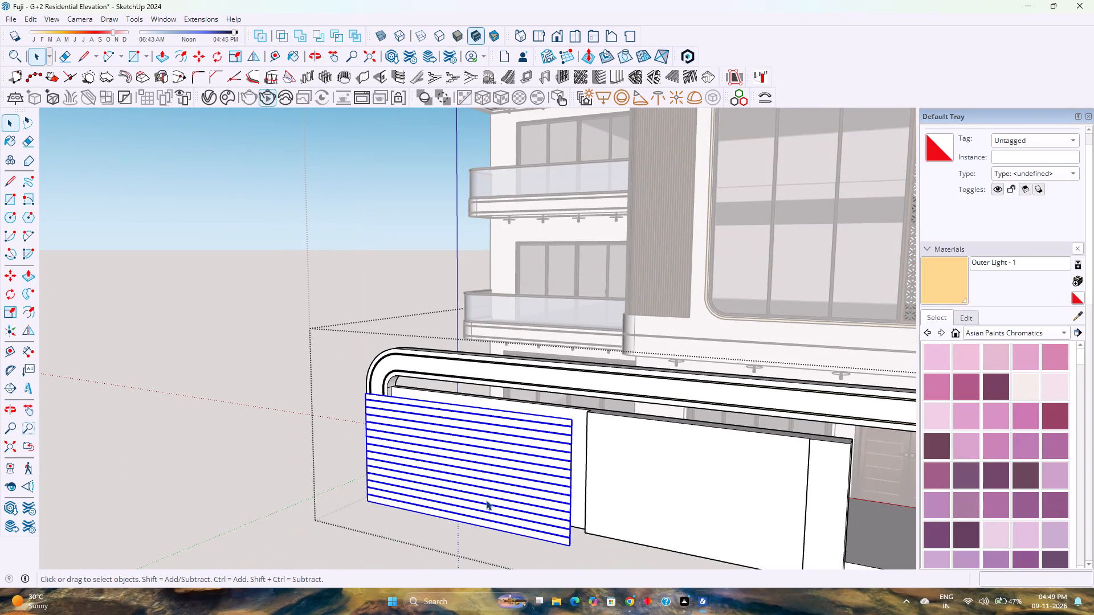
scroll(510, 467, up, 3)
double_click(510, 465)
scroll(554, 392, up, 6)
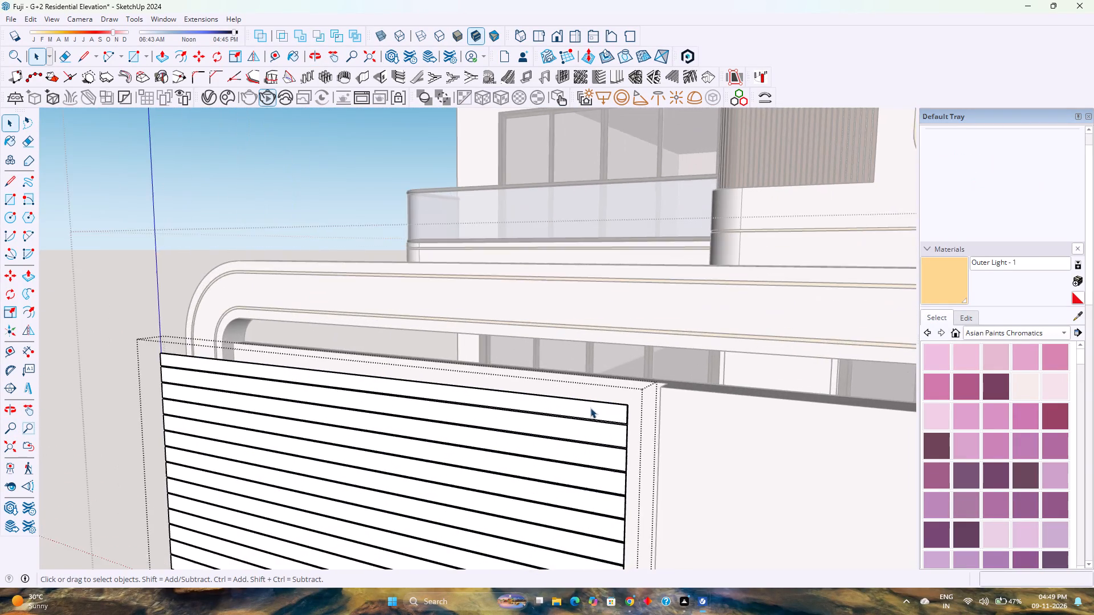
scroll(590, 408, up, 18)
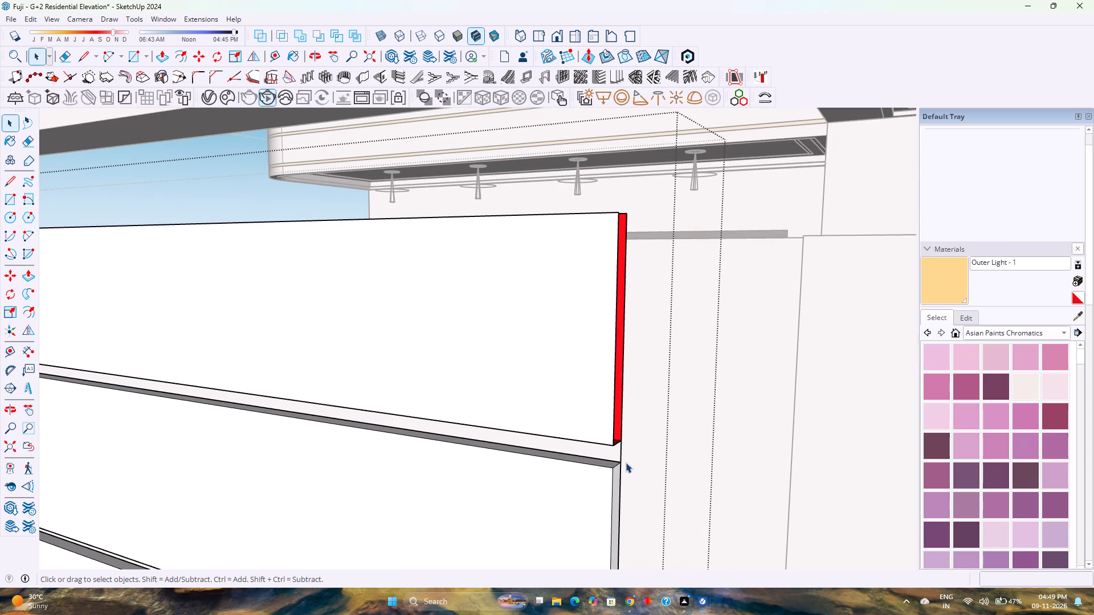
triple_click(619, 453)
click(619, 453)
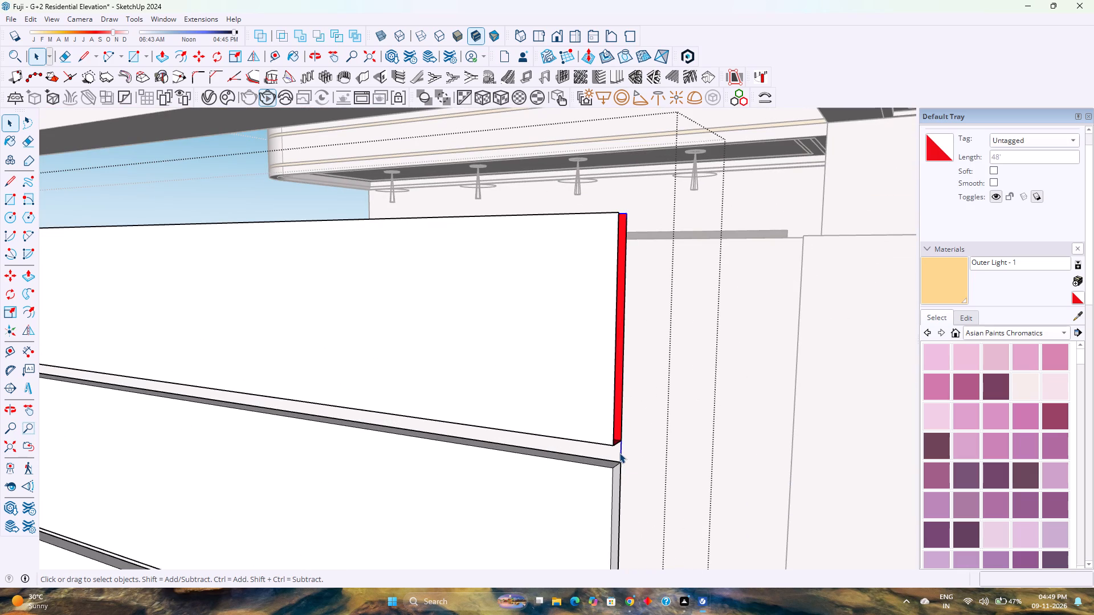
key(Delete)
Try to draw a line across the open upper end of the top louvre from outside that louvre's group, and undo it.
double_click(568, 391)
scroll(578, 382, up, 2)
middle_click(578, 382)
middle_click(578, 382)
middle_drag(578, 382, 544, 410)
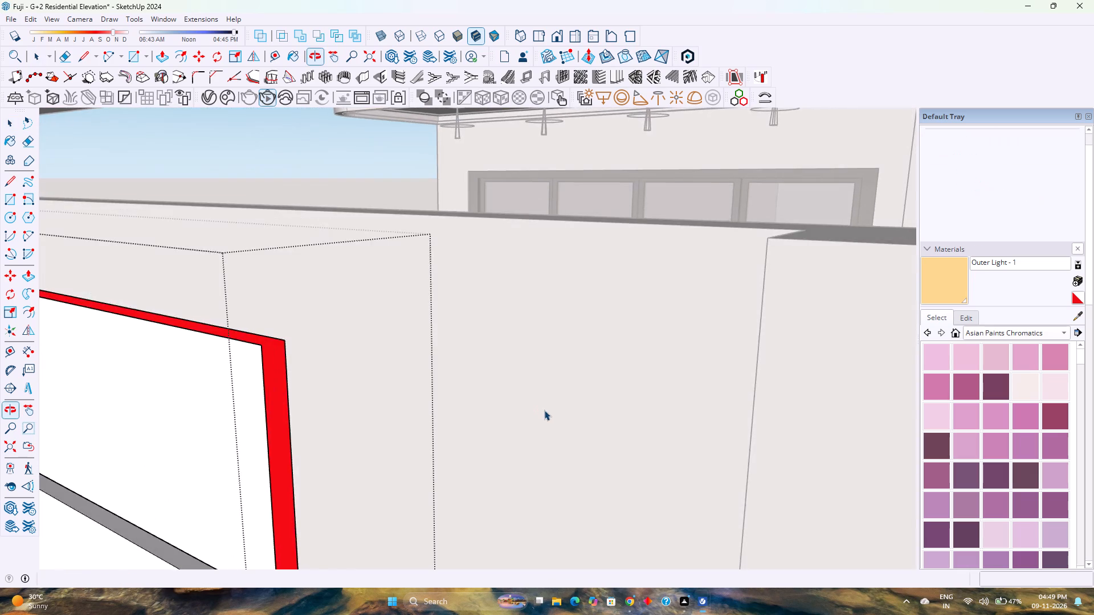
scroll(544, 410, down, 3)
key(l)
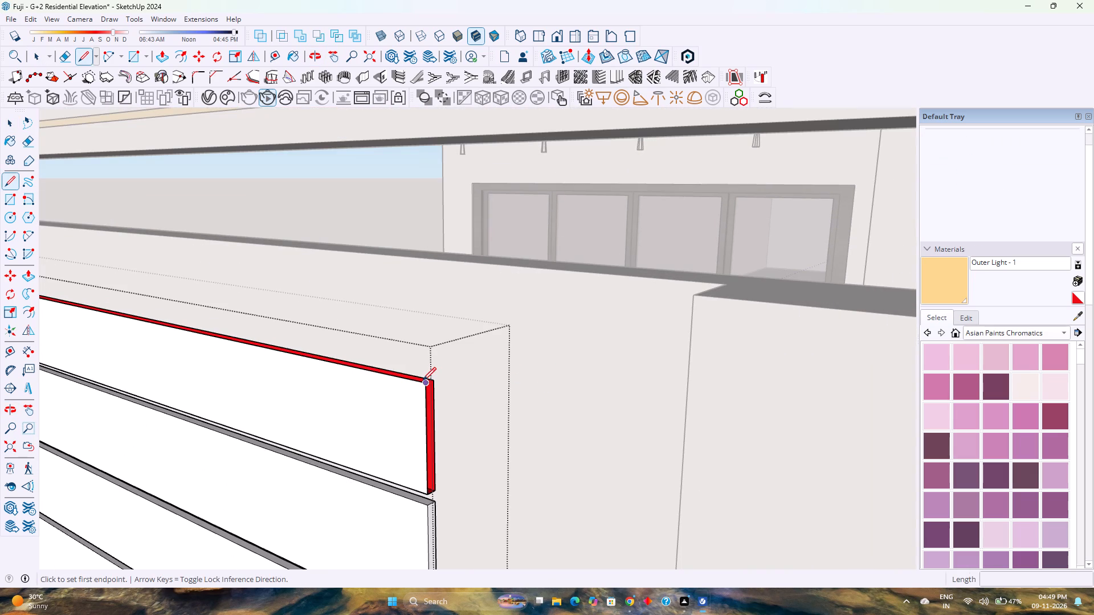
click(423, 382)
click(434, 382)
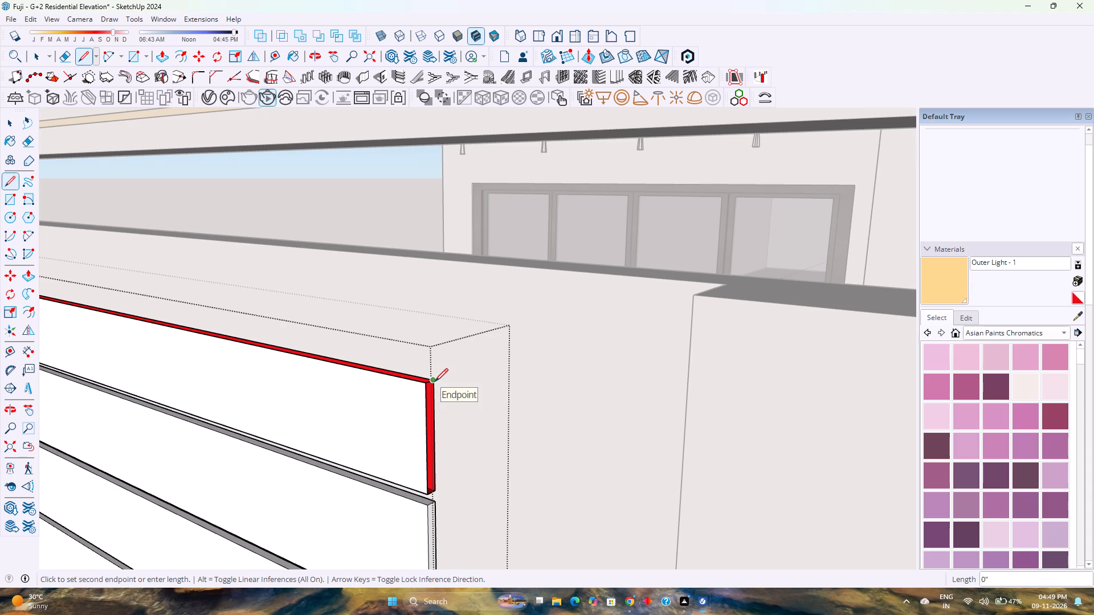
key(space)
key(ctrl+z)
Inside the top louvre's group, draw a 1/2" line across the upper corner beside the middle panel to close its end.
key(space)
double_click(399, 400)
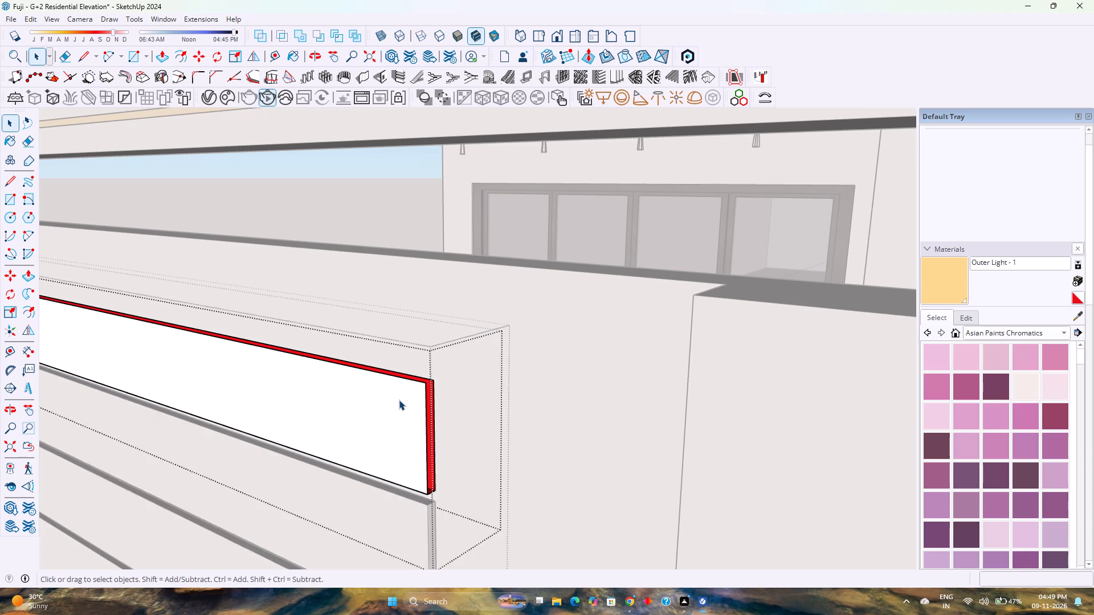
scroll(399, 400, up, 3)
key(l)
click(436, 380)
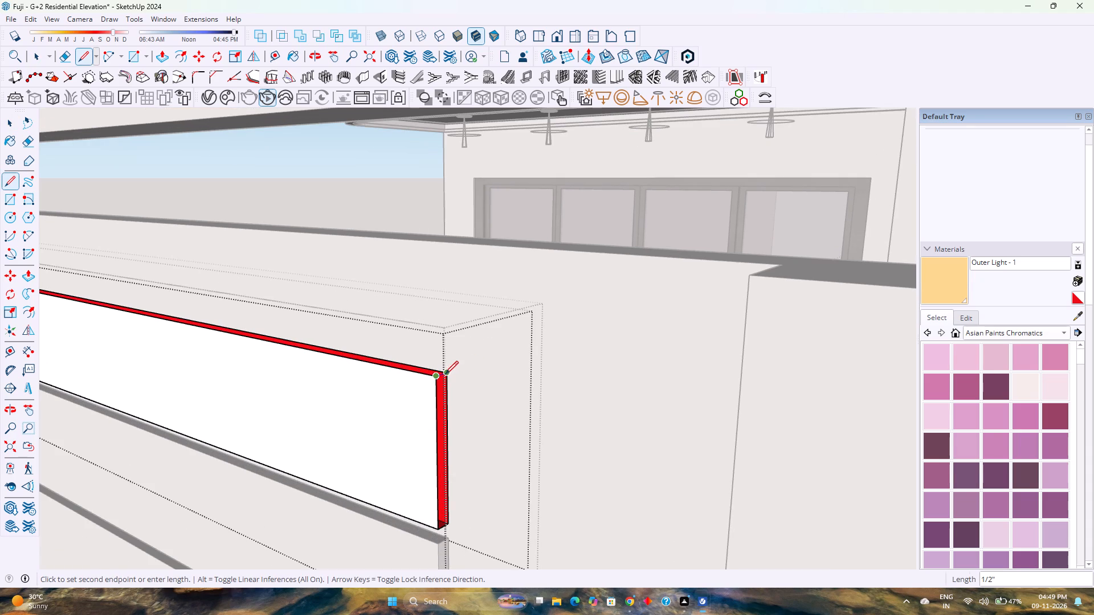
click(448, 374)
Draw a line across the top louvre's upper corner at the rounded-frame end to close its open top face.
scroll(452, 376, down, 9)
shift+middle_drag(404, 378, 627, 468)
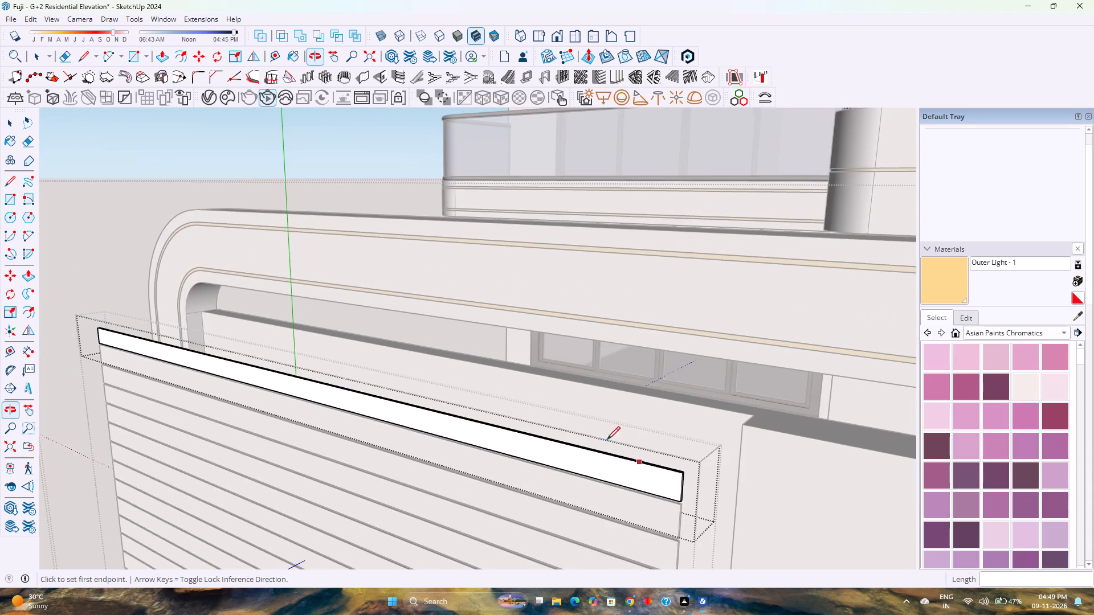
shift+scroll(267, 415, down, 1)
shift+middle_drag(267, 415, 419, 472)
scroll(180, 343, up, 13)
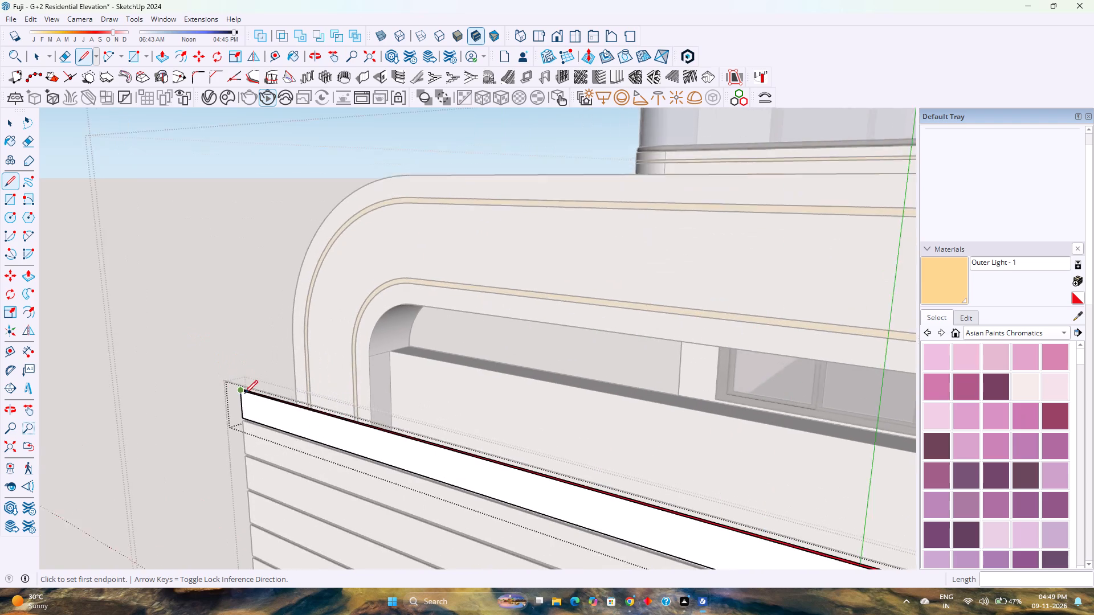
scroll(244, 393, up, 14)
click(235, 382)
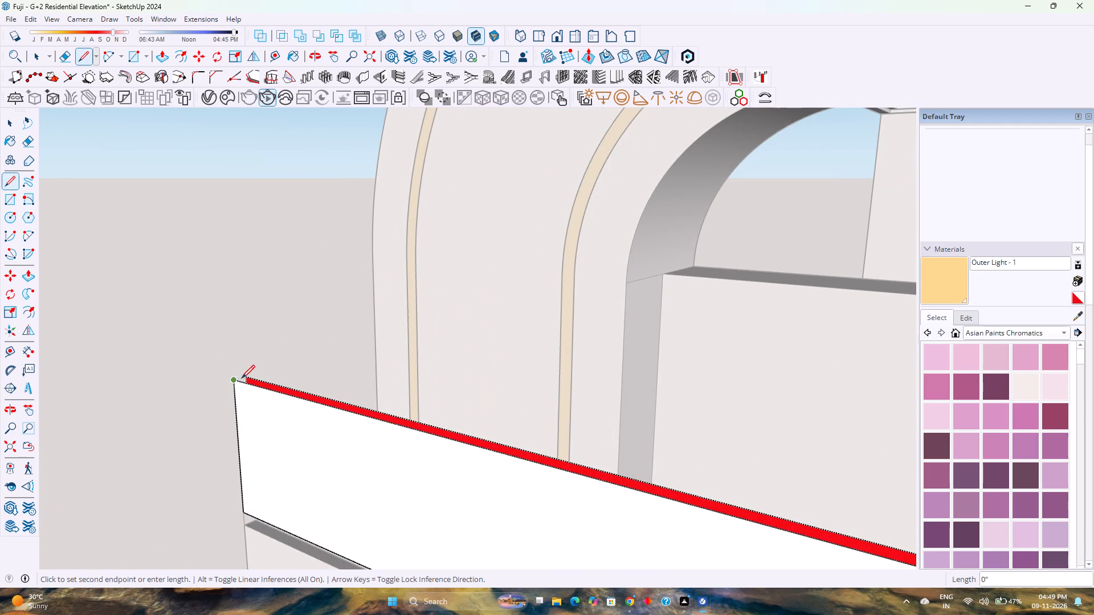
click(247, 375)
key(space)
scroll(247, 375, down, 4)
key(Escape)
Move the whole louvre group 3' back along the green axis onto the recessed wall face.
scroll(248, 376, down, 4)
scroll(248, 376, down, 20)
scroll(248, 376, down, 4)
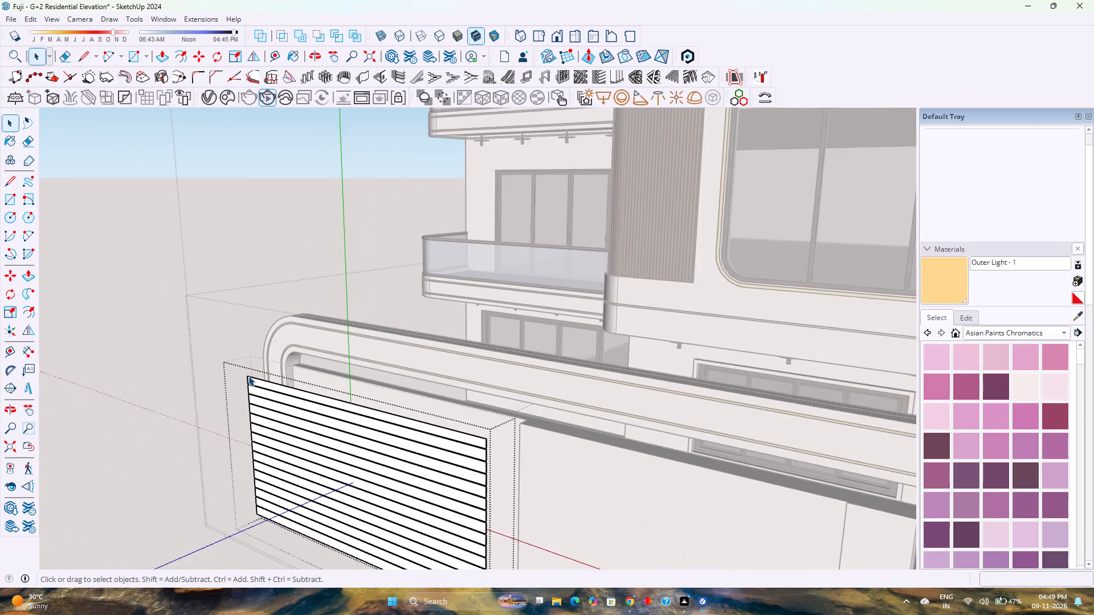
scroll(248, 376, down, 4)
shift+middle_drag(317, 444, 326, 387)
scroll(369, 461, up, 4)
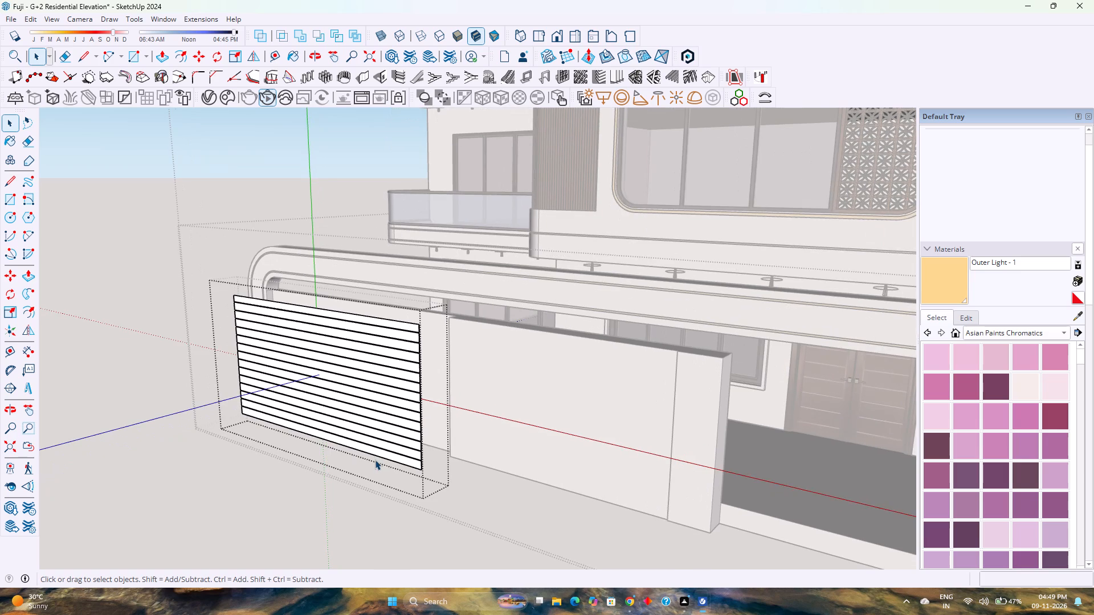
key(Escape)
click(379, 442)
key(Escape)
click(379, 442)
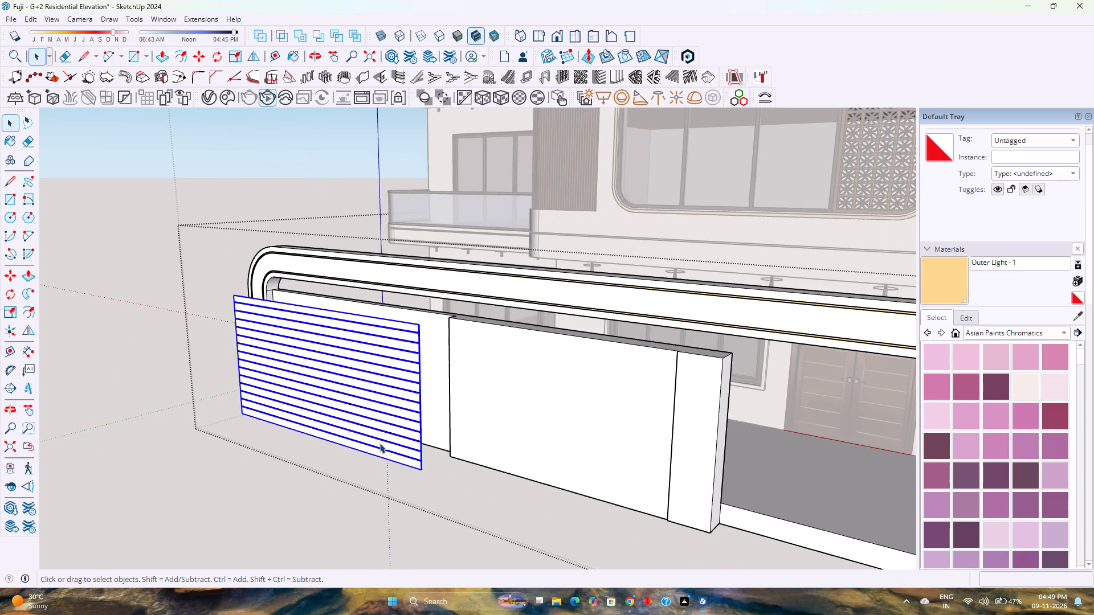
scroll(391, 452, up, 3)
key(m)
scroll(415, 471, up, 7)
middle_drag(444, 477, 408, 502)
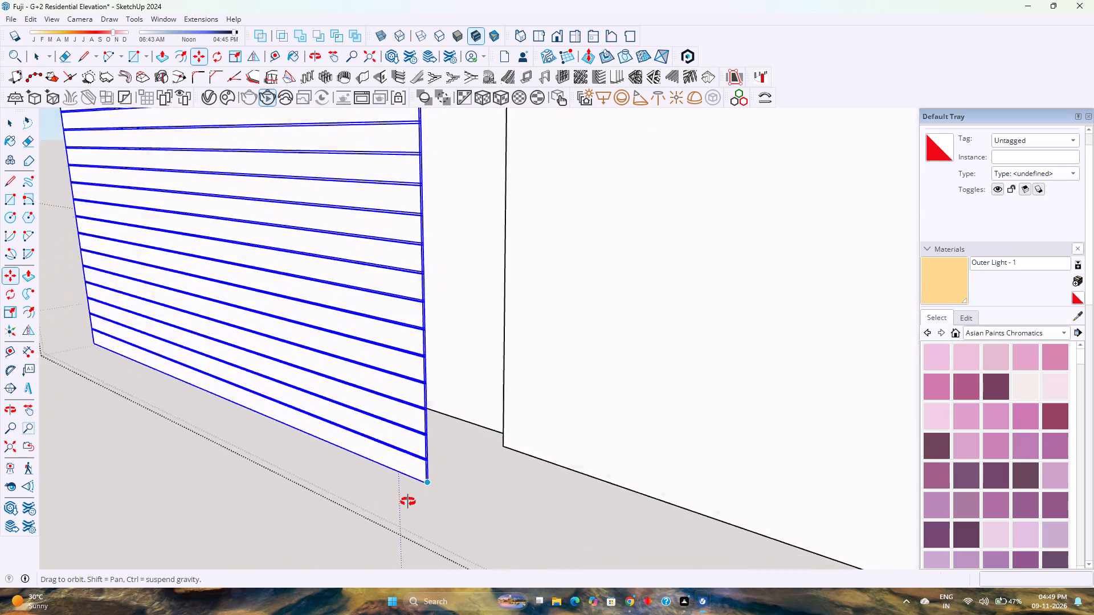
middle_drag(408, 502, 391, 512)
scroll(420, 481, up, 16)
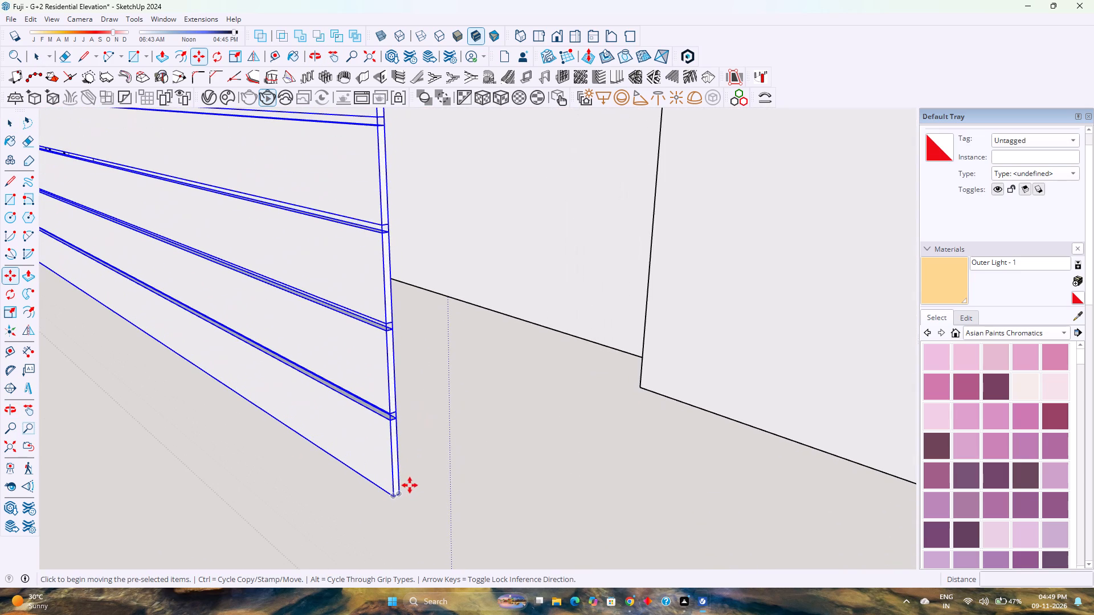
click(401, 491)
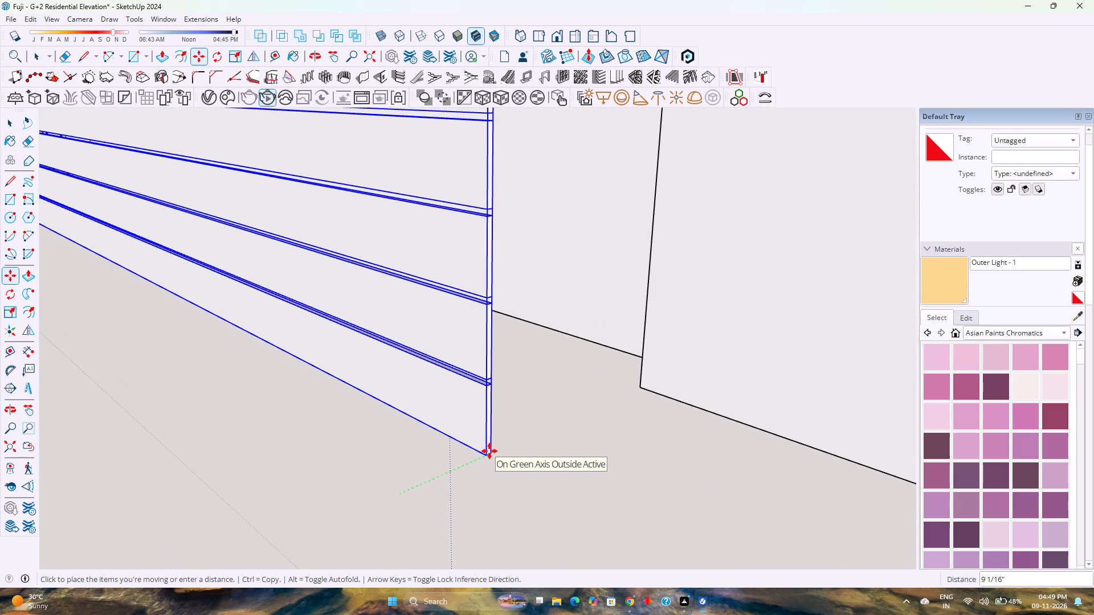
key(3)
key(apostrophe)
key(Return)
Examine how the louvres fit against the recessed wall and the rounded frame's inner corner.
middle_click(476, 429)
middle_drag(476, 429, 748, 515)
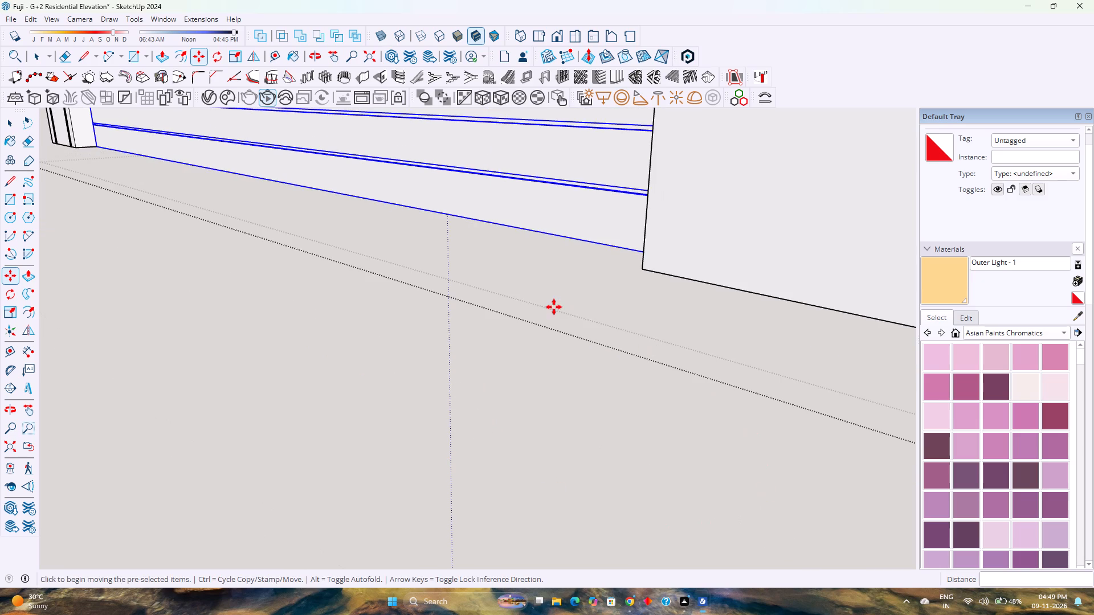
scroll(553, 307, down, 3)
middle_drag(317, 329, 744, 490)
scroll(620, 442, down, 4)
middle_drag(603, 379, 356, 407)
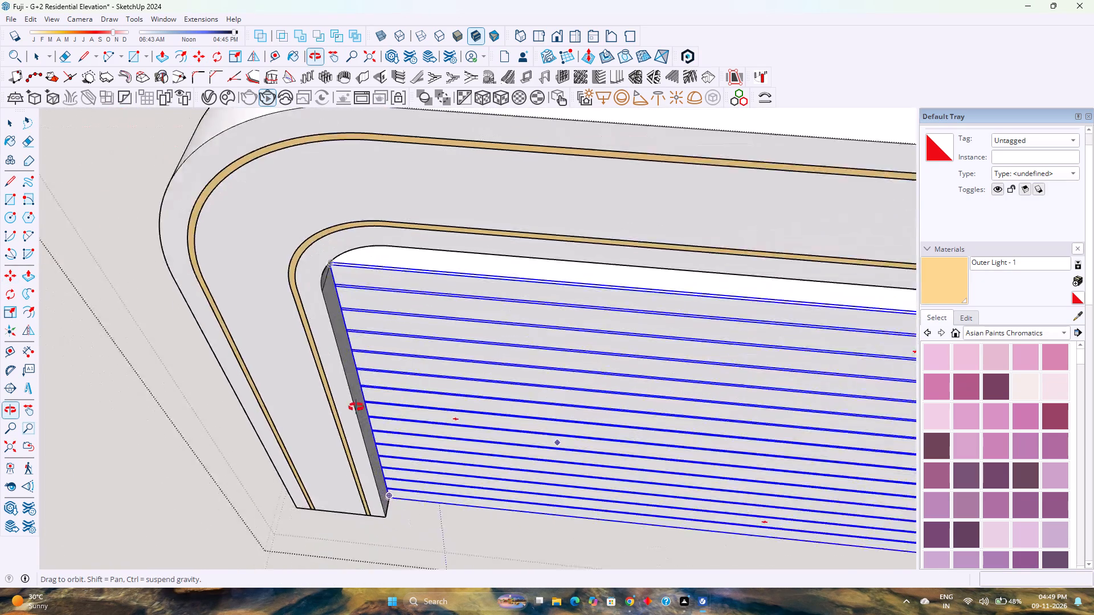
middle_drag(356, 407, 272, 407)
scroll(314, 231, up, 8)
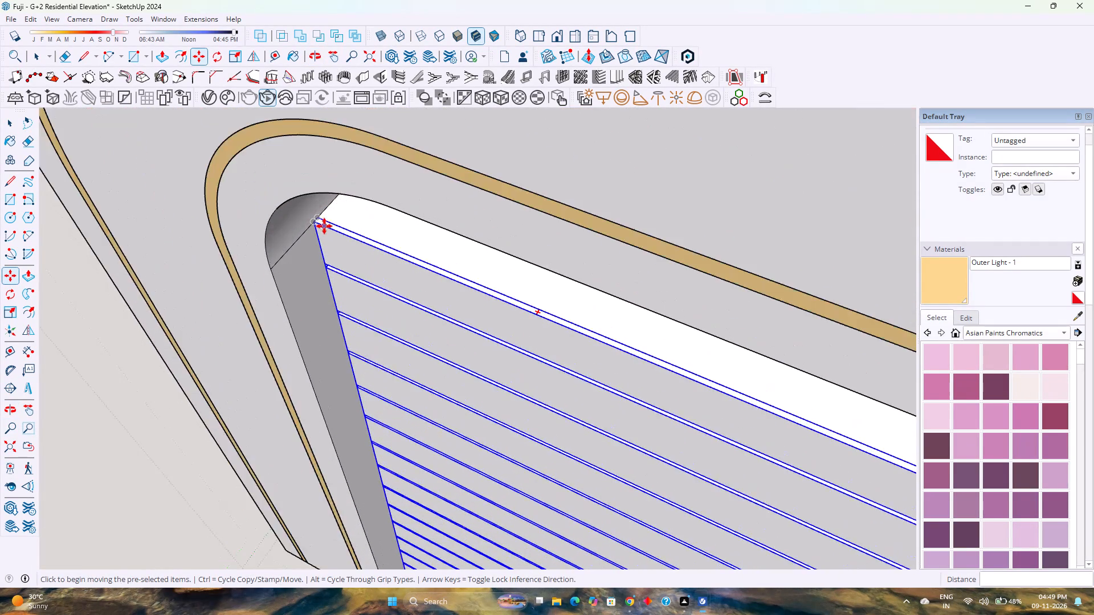
scroll(324, 226, up, 15)
key(space)
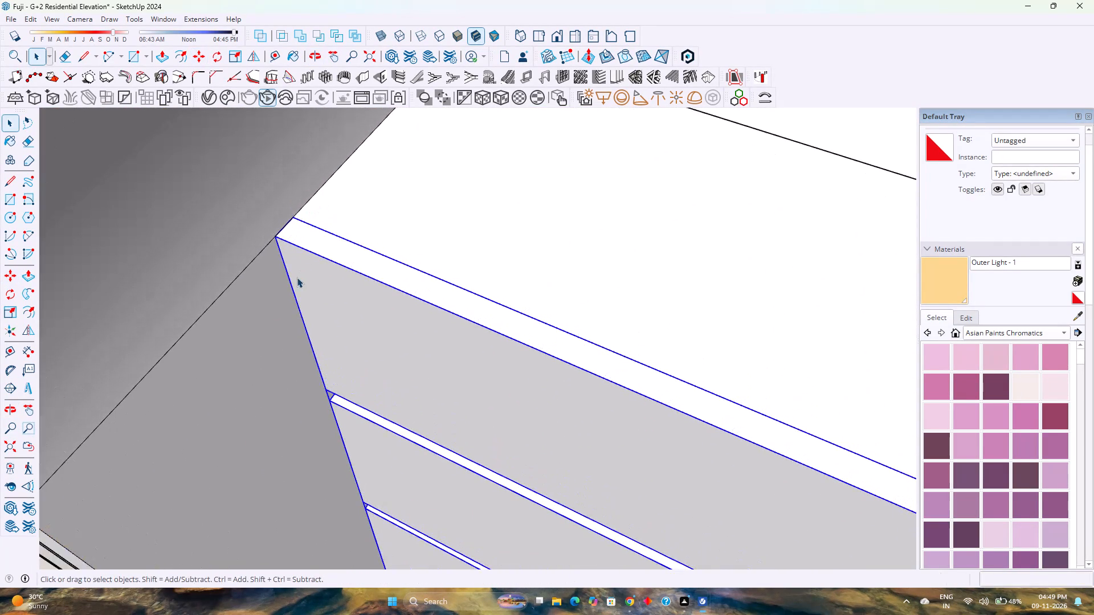
scroll(297, 277, down, 3)
key(Escape)
Review the louvred boundary wall together with the full front elevation of the building.
scroll(295, 277, down, 16)
middle_drag(293, 443, 373, 364)
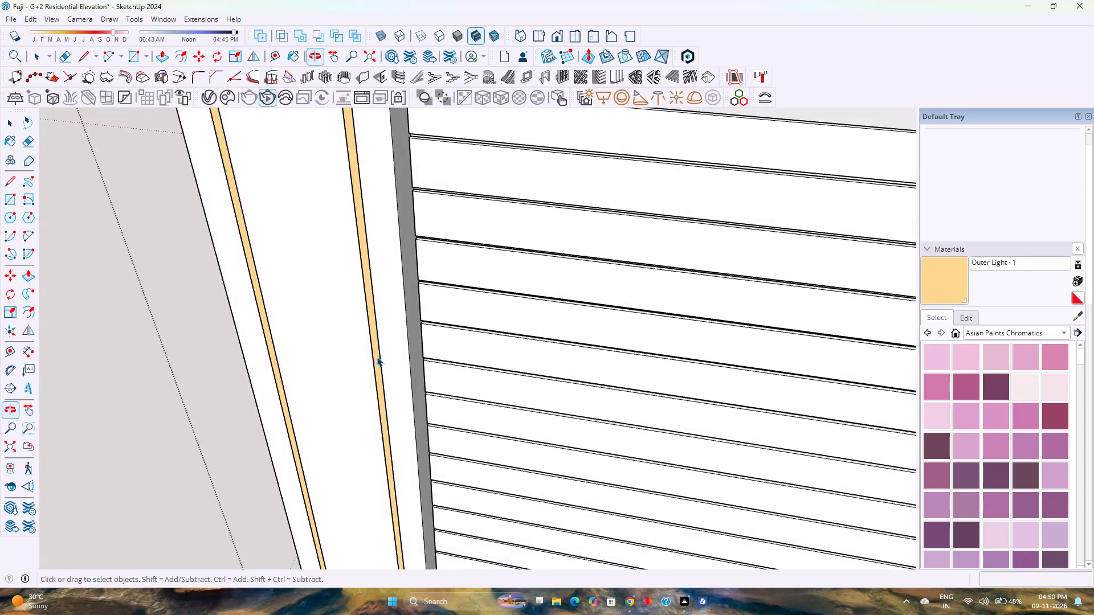
scroll(377, 354, down, 14)
middle_drag(369, 380, 352, 306)
scroll(363, 294, down, 5)
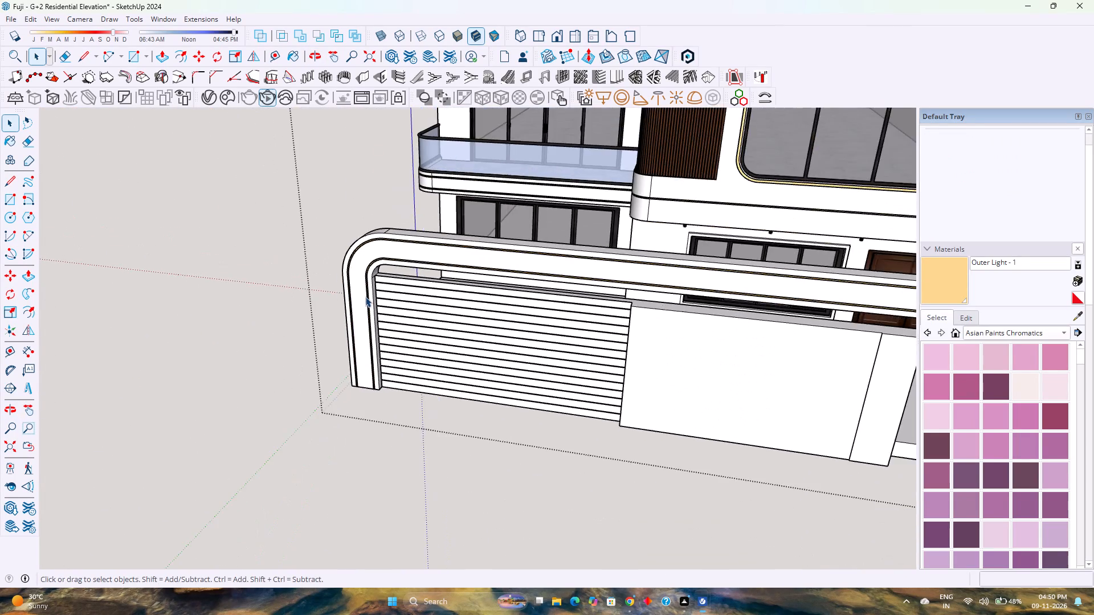
scroll(365, 297, down, 2)
middle_drag(386, 328, 595, 309)
scroll(653, 297, up, 2)
scroll(653, 297, down, 3)
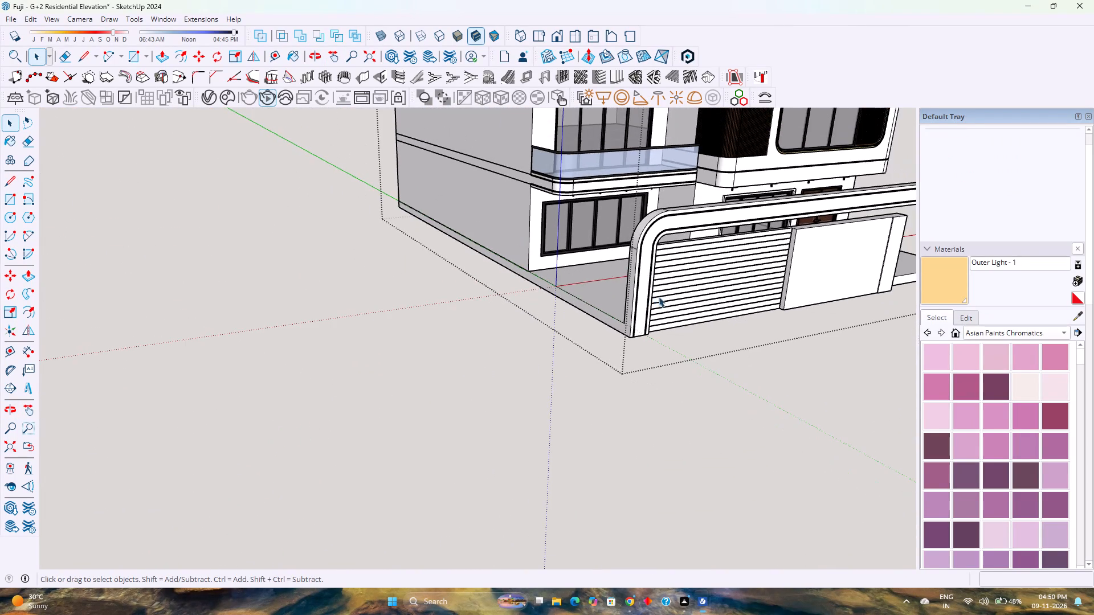
shift+middle_drag(677, 293, 312, 404)
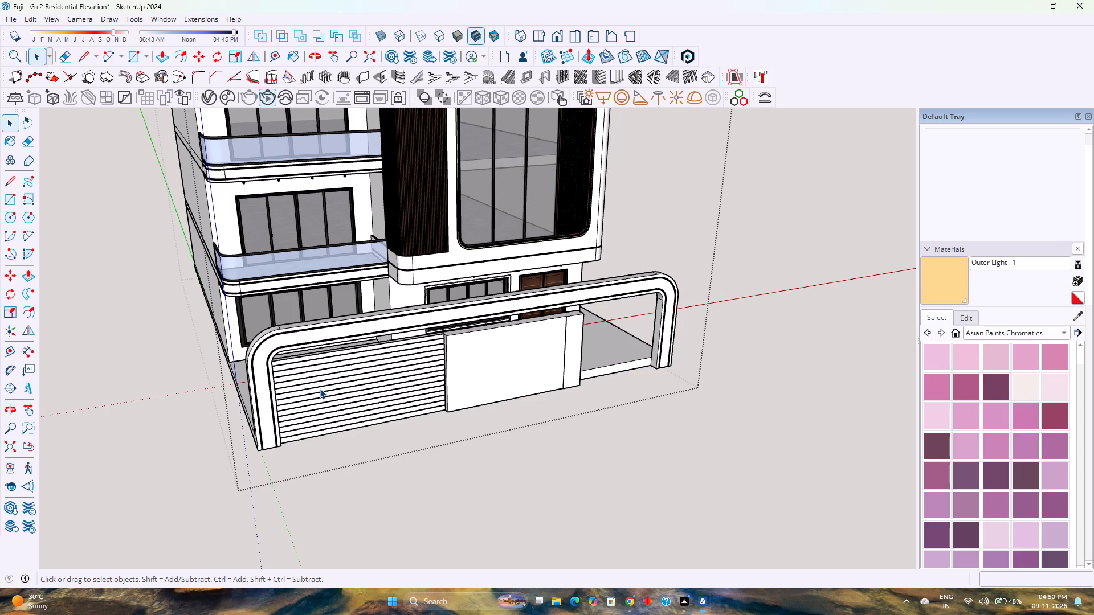
scroll(320, 388, down, 5)
scroll(443, 386, up, 3)
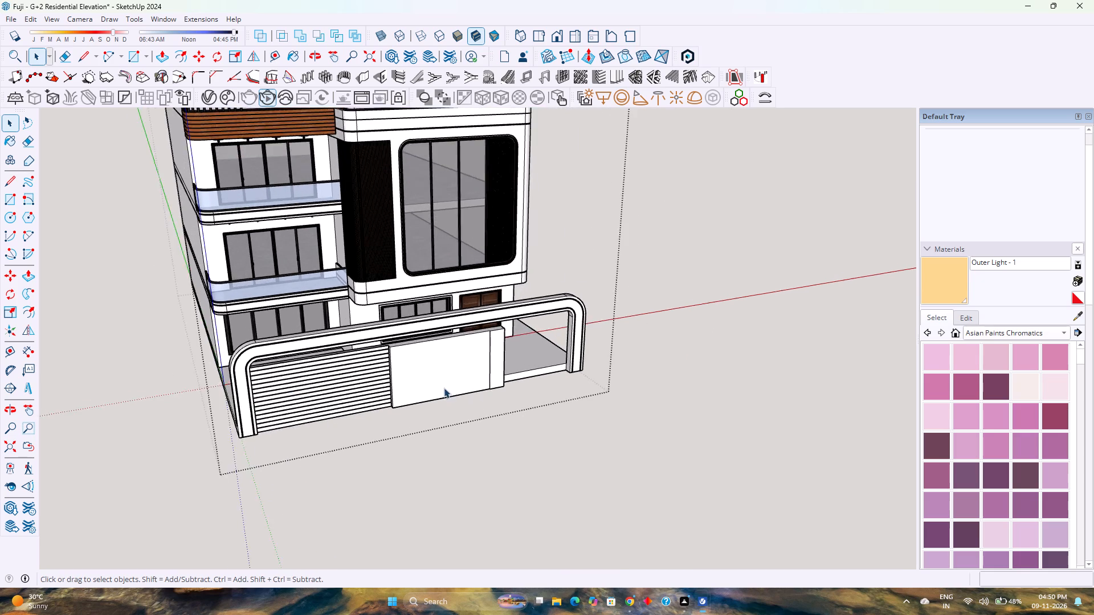
scroll(444, 388, up, 6)
middle_drag(425, 383, 586, 300)
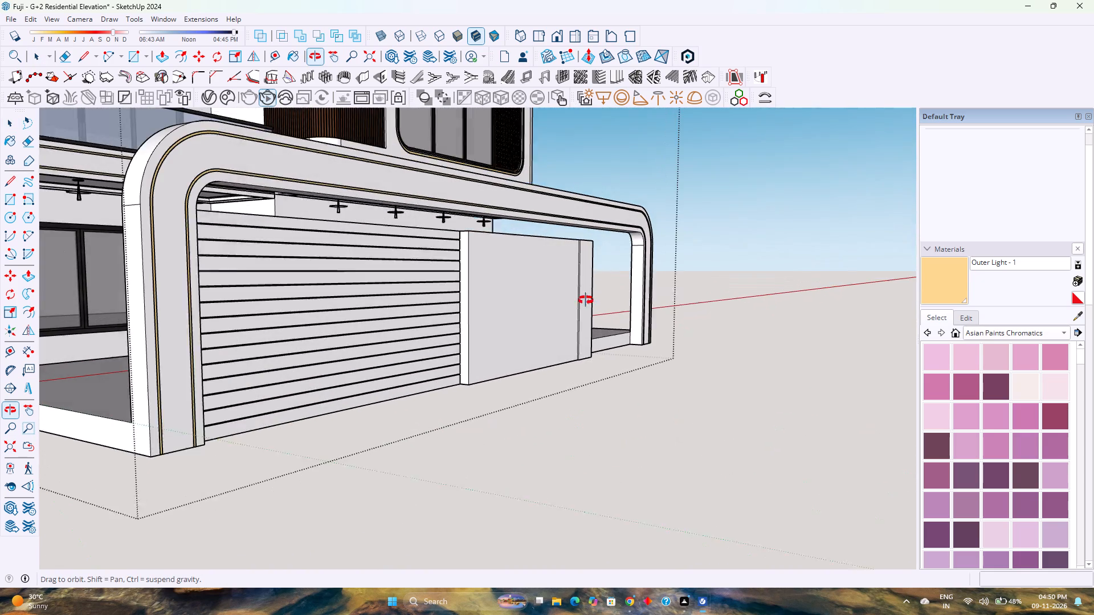
middle_drag(586, 300, 583, 301)
scroll(581, 296, down, 9)
click(719, 358)
scroll(686, 340, up, 1)
middle_drag(675, 334, 590, 352)
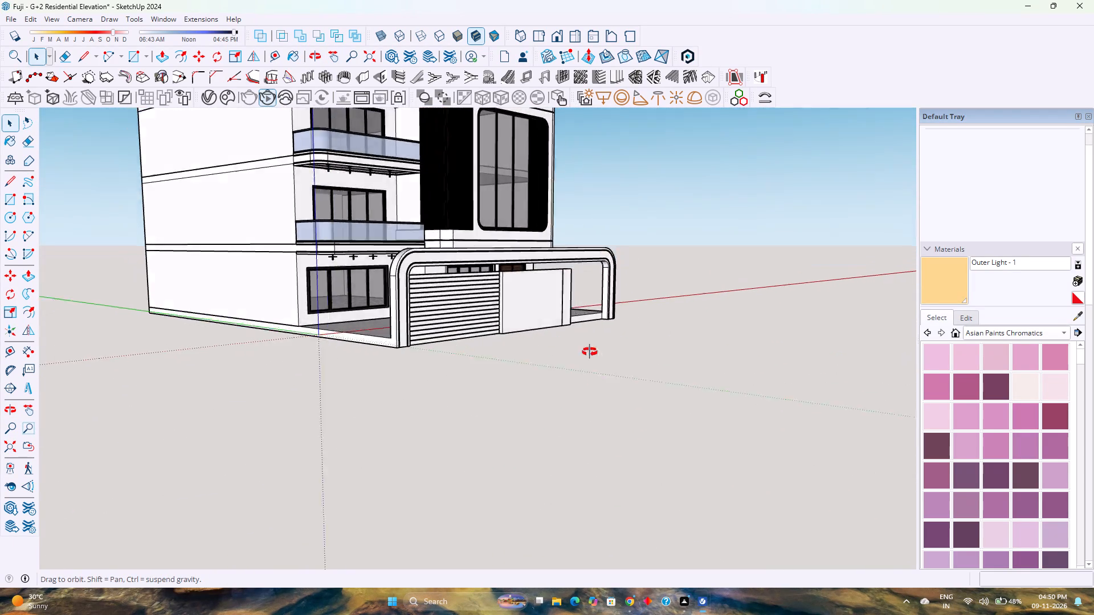
middle_drag(590, 352, 378, 330)
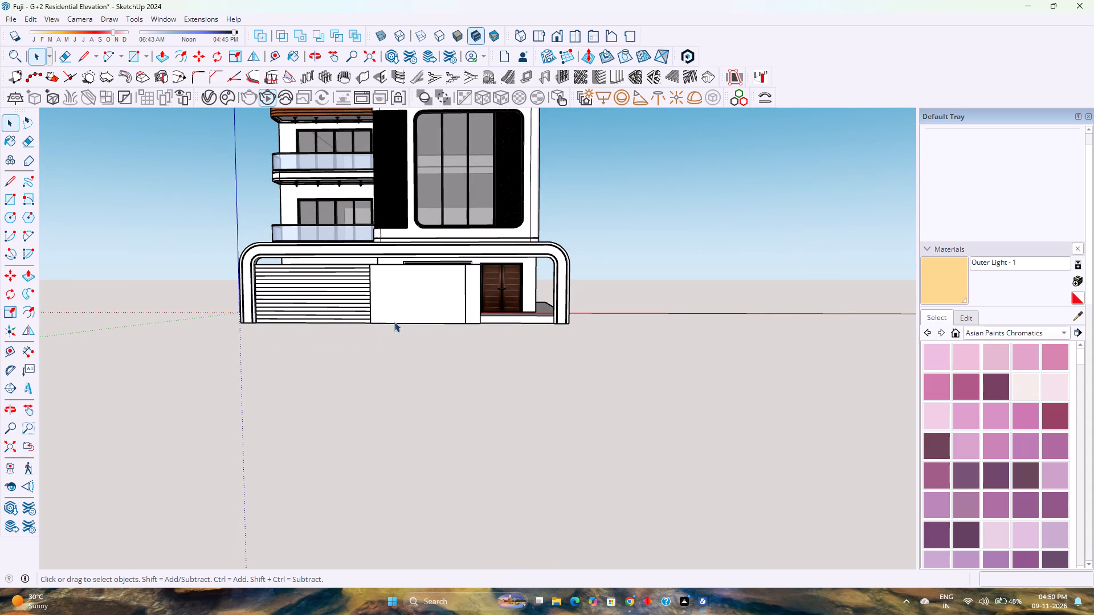
scroll(526, 273, down, 3)
scroll(526, 273, up, 3)
scroll(526, 273, down, 3)
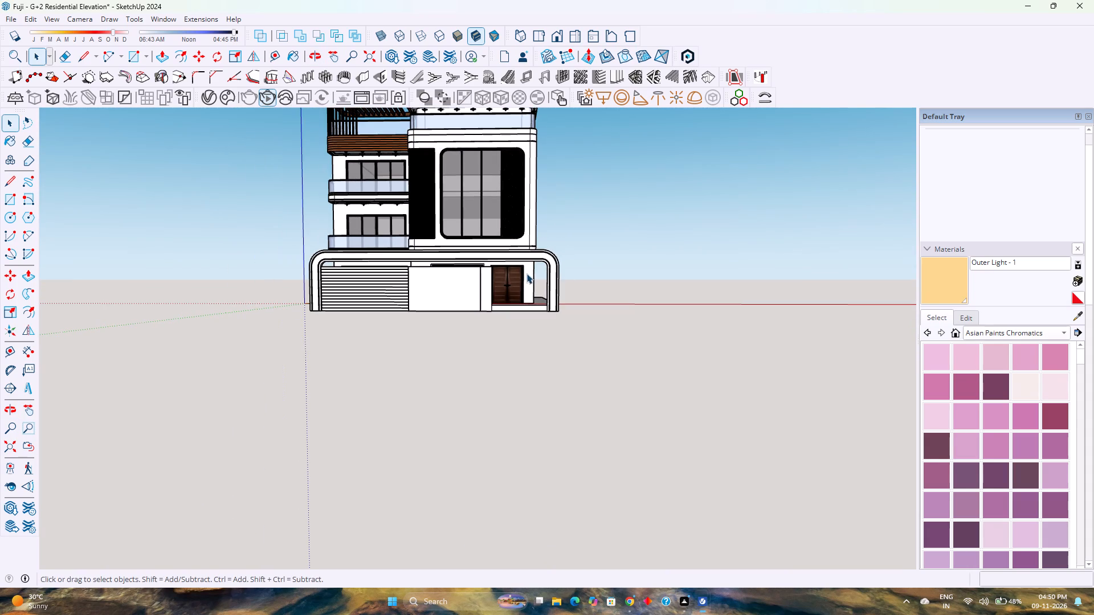
scroll(551, 237, up, 1)
scroll(552, 237, down, 5)
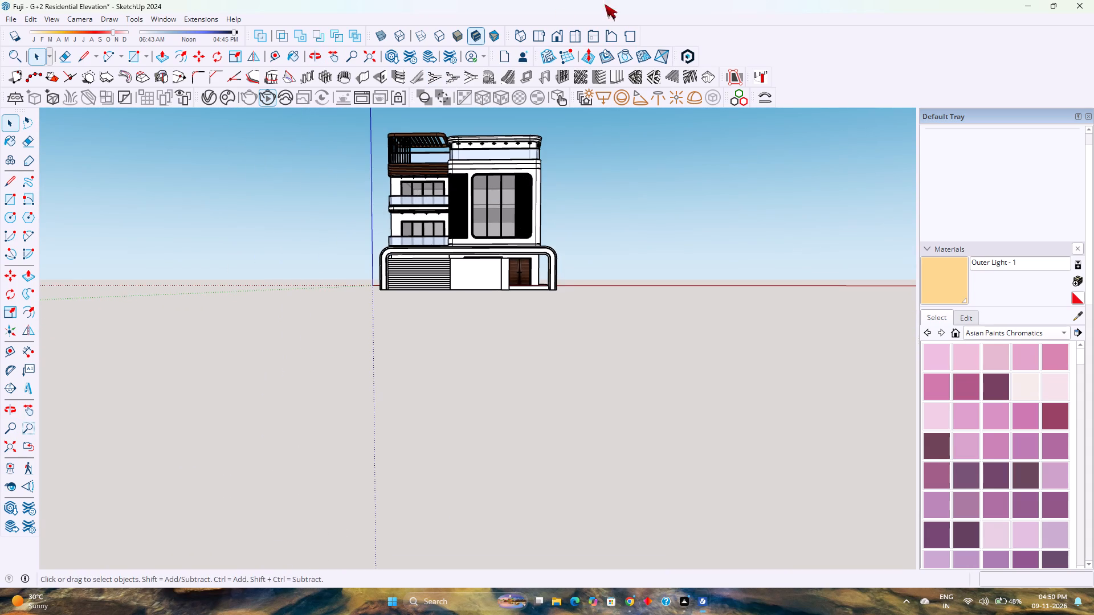
Show the building in the standard Front view and examine the whole elevation together with the louvred boundary wall.
click(560, 35)
scroll(471, 340, up, 4)
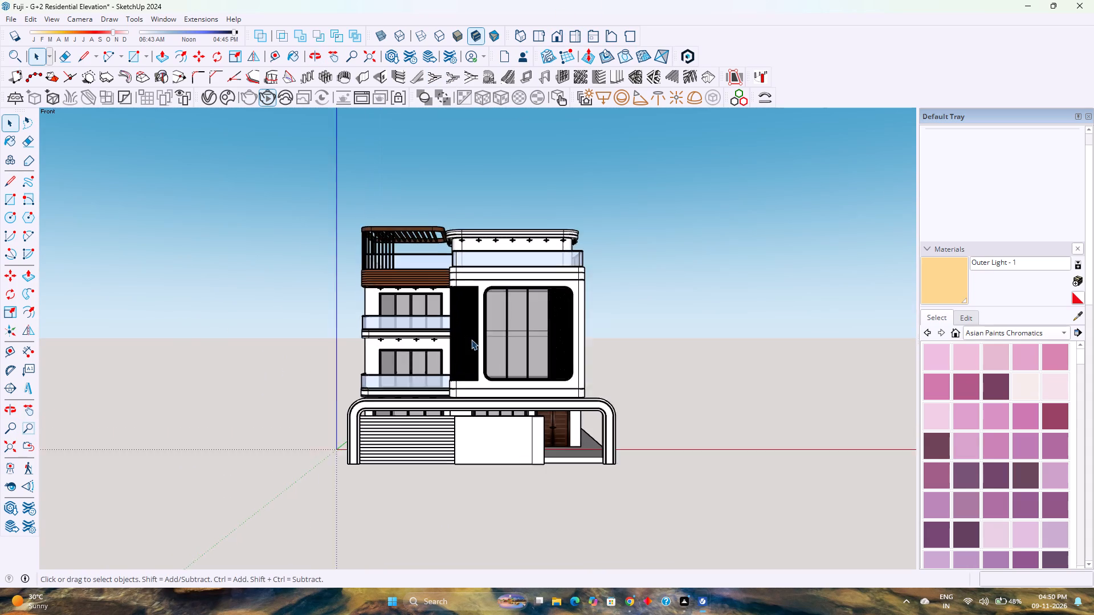
scroll(471, 339, up, 5)
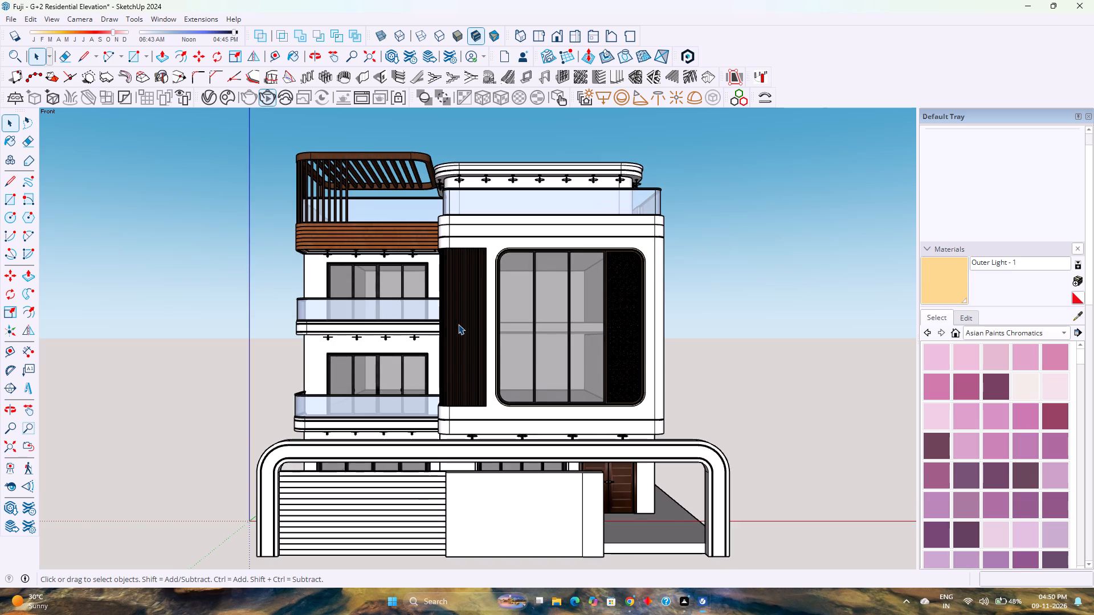
scroll(458, 324, up, 1)
scroll(459, 324, down, 1)
scroll(475, 420, up, 1)
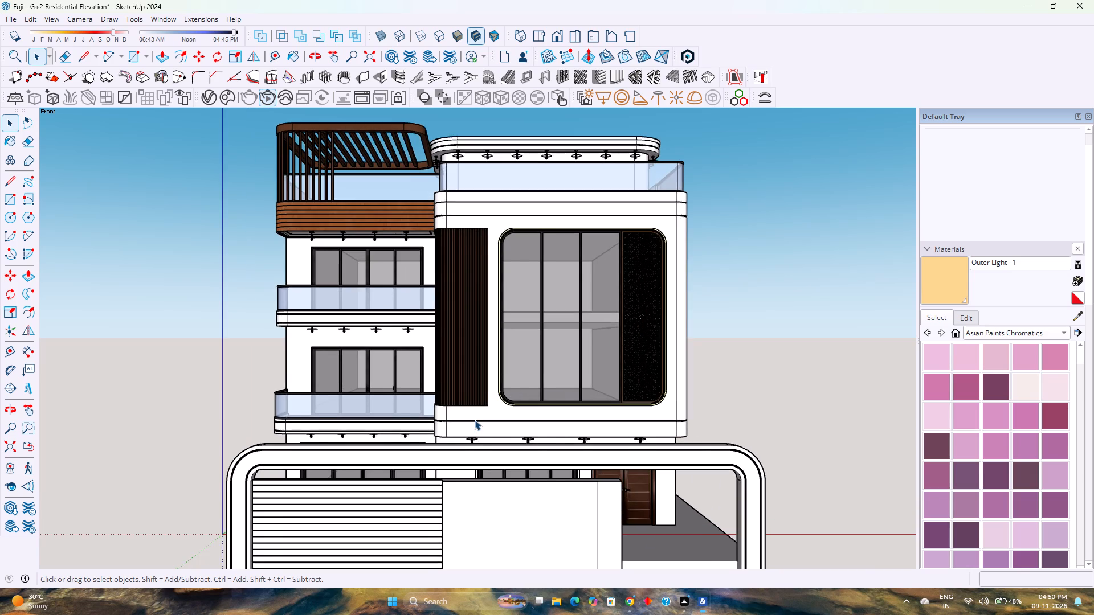
scroll(475, 420, down, 1)
scroll(475, 442, up, 1)
scroll(475, 442, down, 2)
scroll(492, 502, up, 1)
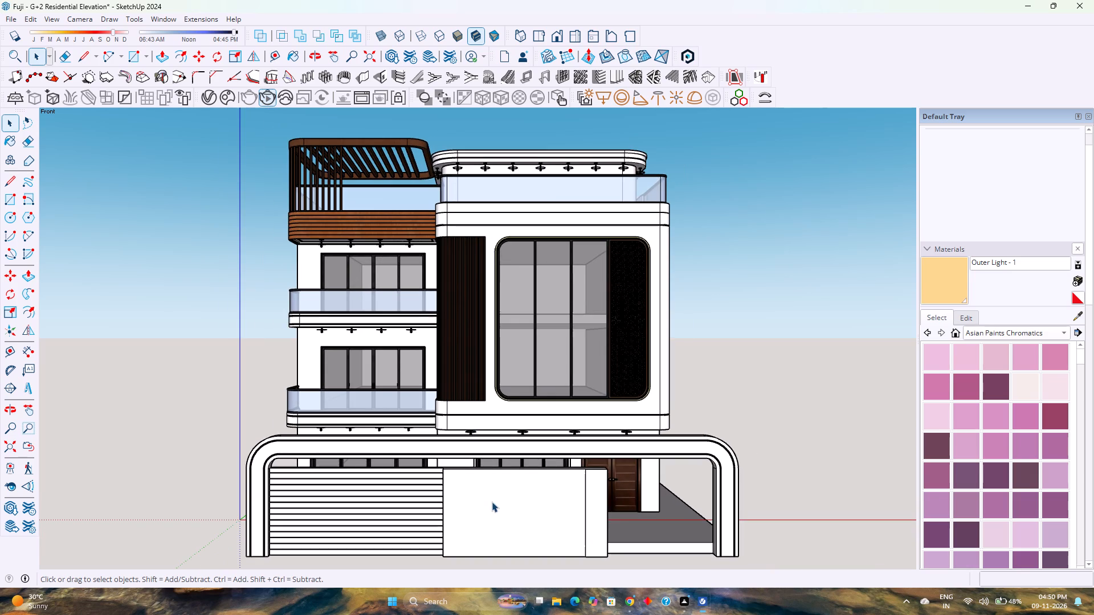
scroll(492, 502, up, 1)
scroll(492, 502, down, 1)
scroll(492, 502, up, 1)
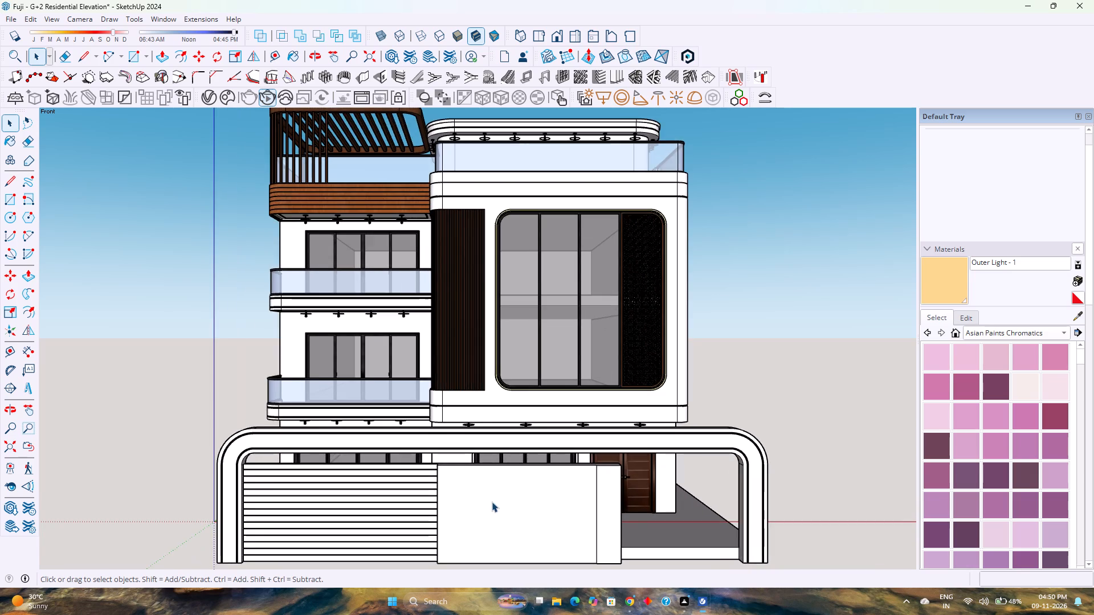
scroll(492, 502, down, 1)
Run a V-Ray interactive render of the front elevation, inspect the image, and put the frame buffer away.
click(263, 101)
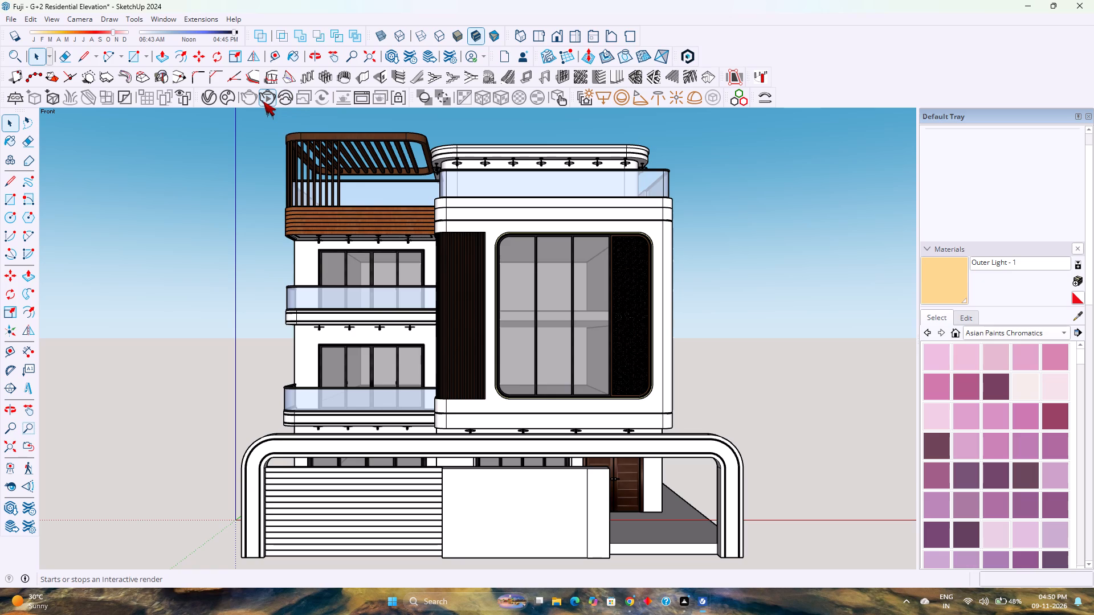
click(270, 100)
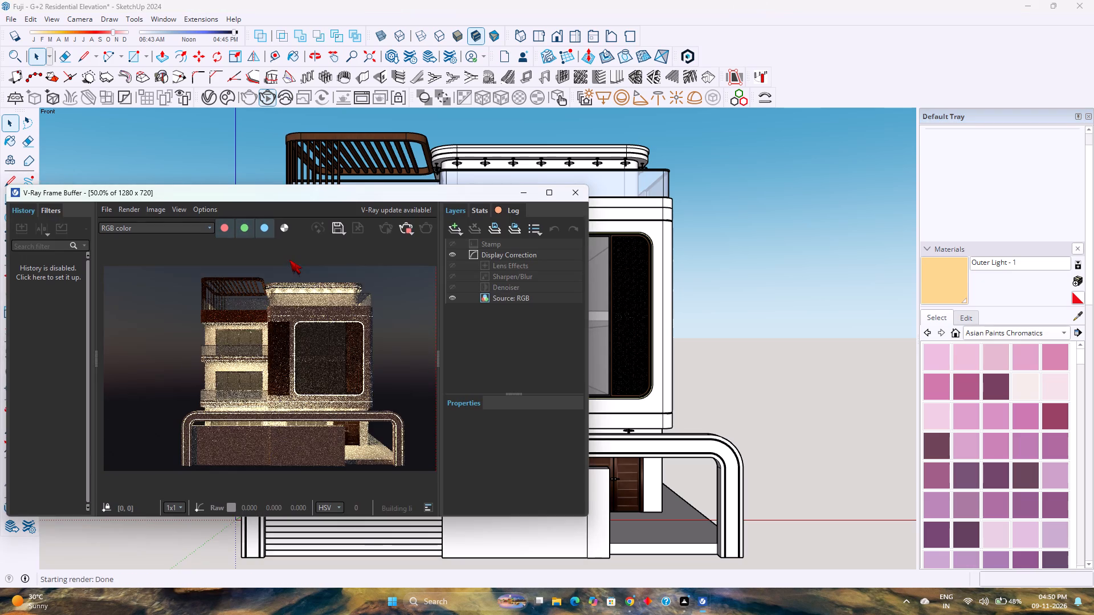
scroll(280, 362, down, 1)
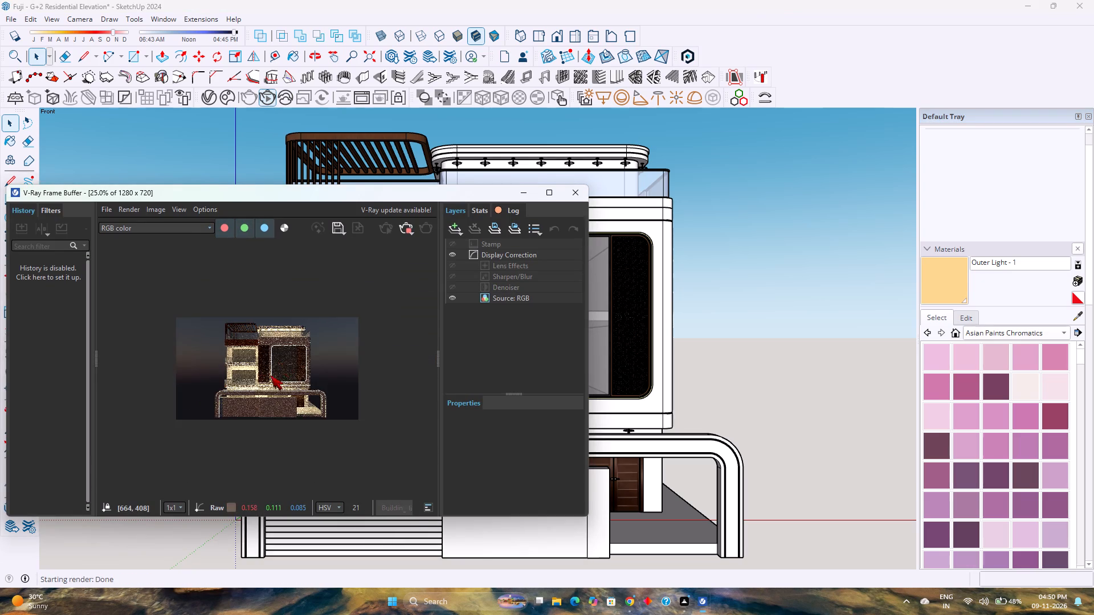
scroll(270, 375, up, 1)
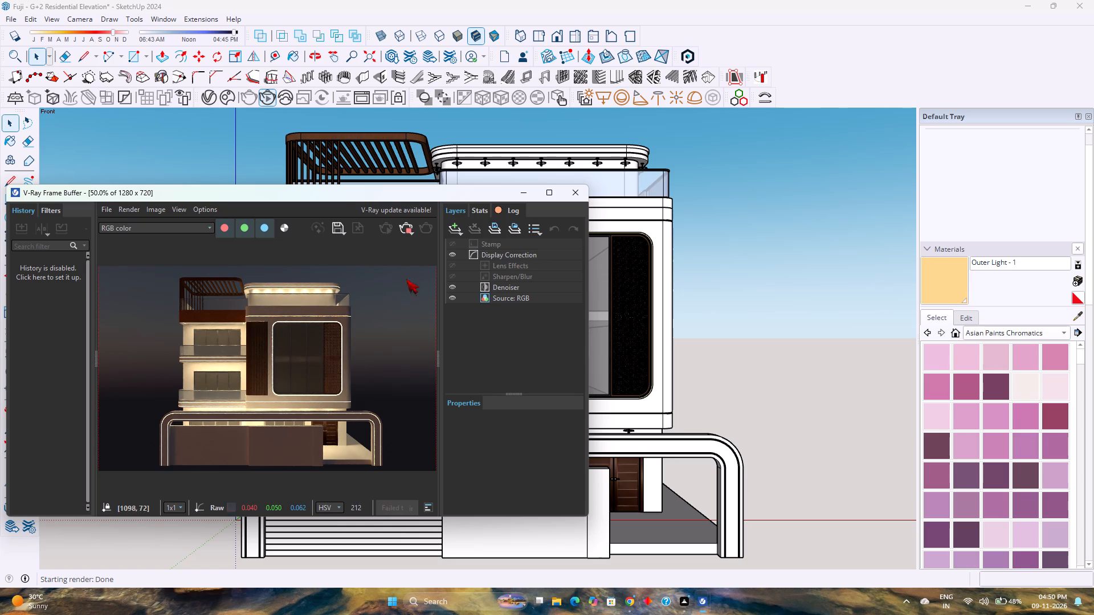
click(526, 197)
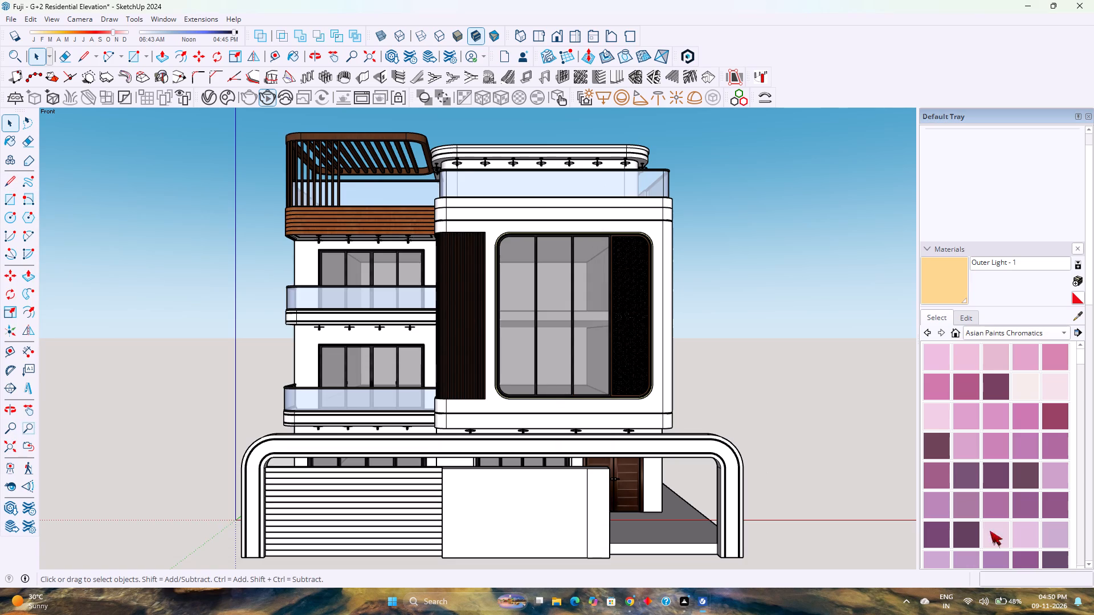
Choose the Wood Cherry Original material from the Wood collection for painting.
click(1022, 334)
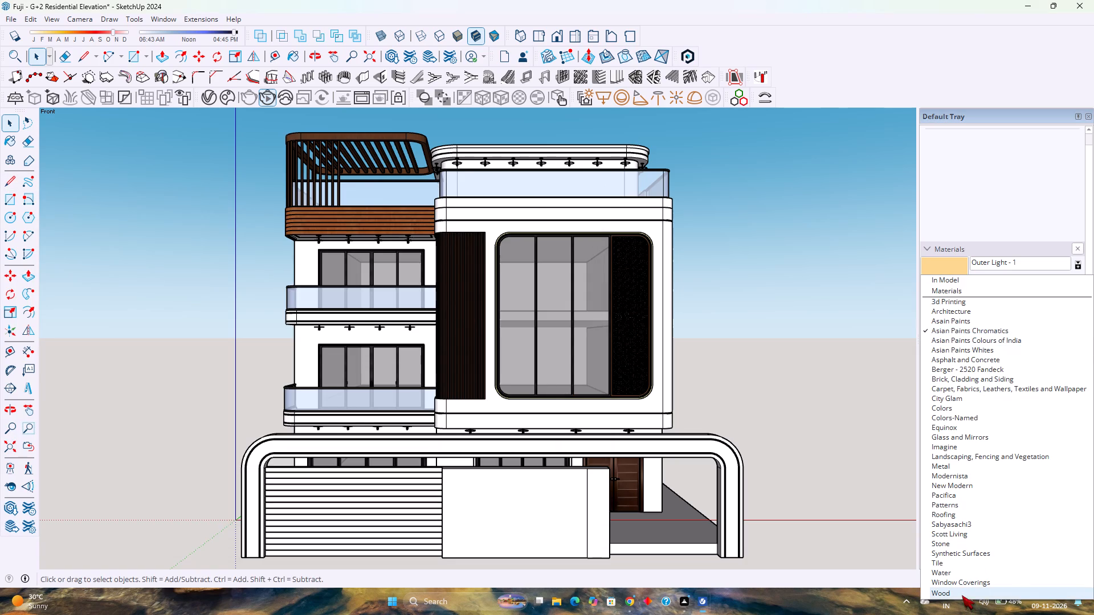
click(962, 595)
click(1003, 354)
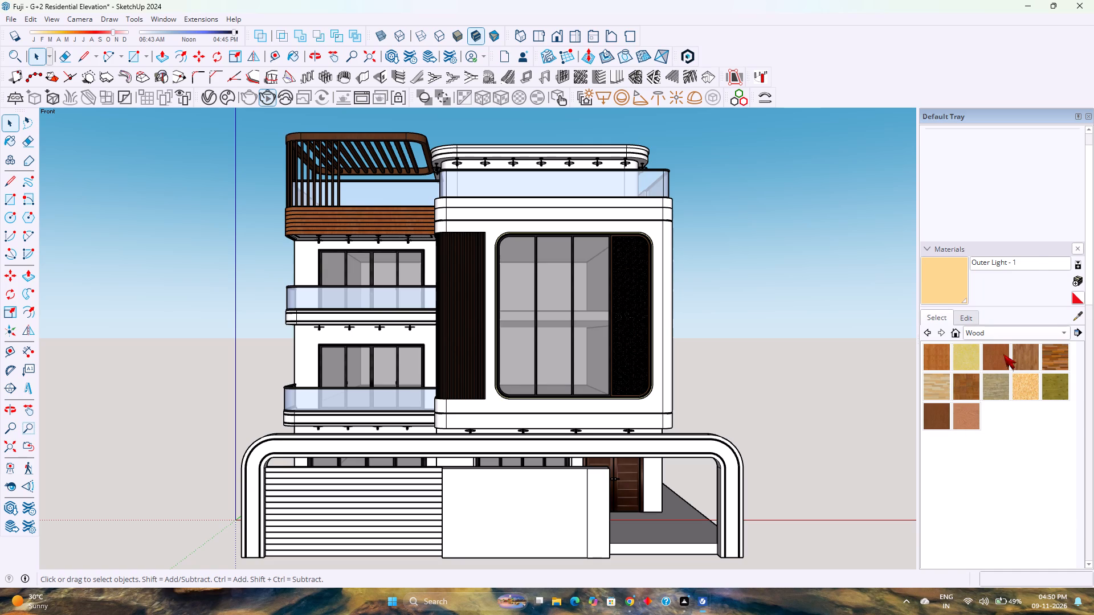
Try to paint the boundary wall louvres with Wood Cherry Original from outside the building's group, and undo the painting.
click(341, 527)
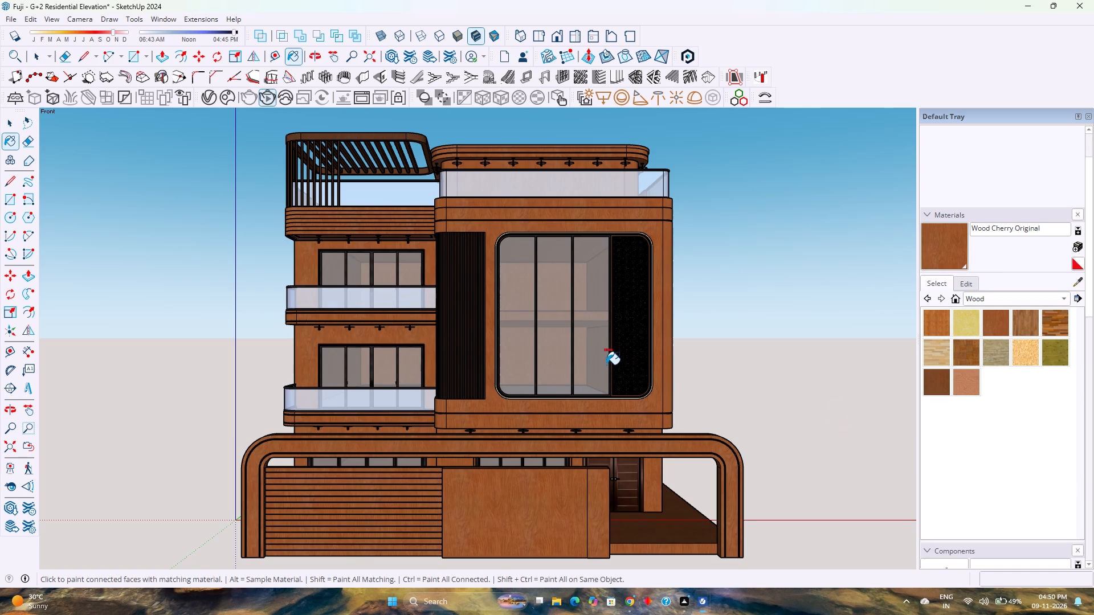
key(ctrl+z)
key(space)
Paint the horizontal louvre group inside the boundary wall's nested groups with Wood Cherry Original.
click(418, 499)
click(414, 496)
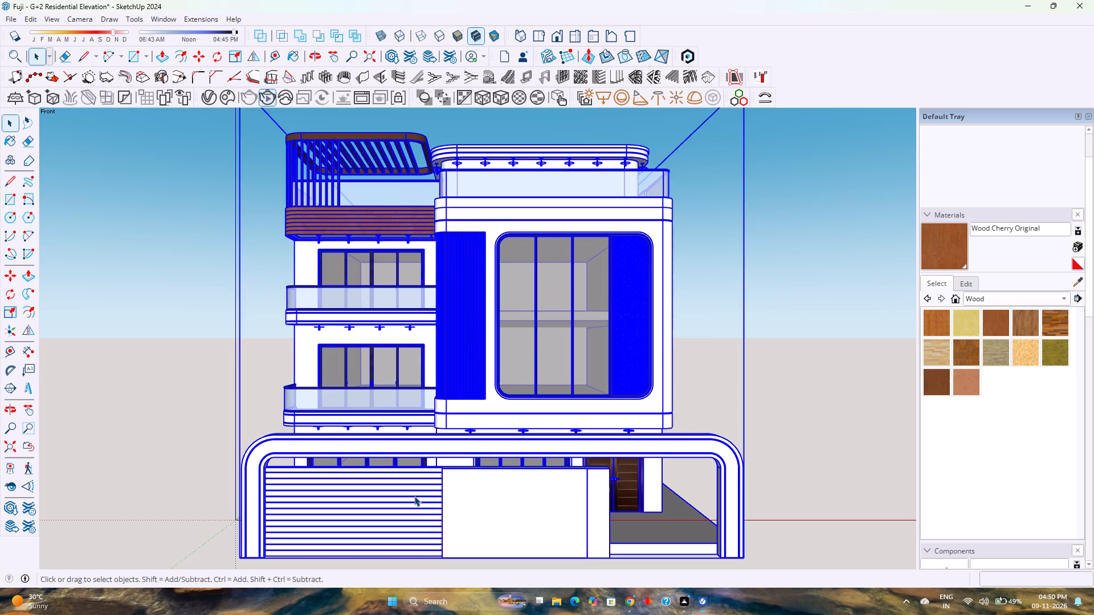
scroll(413, 496, up, 6)
scroll(422, 489, down, 4)
double_click(420, 489)
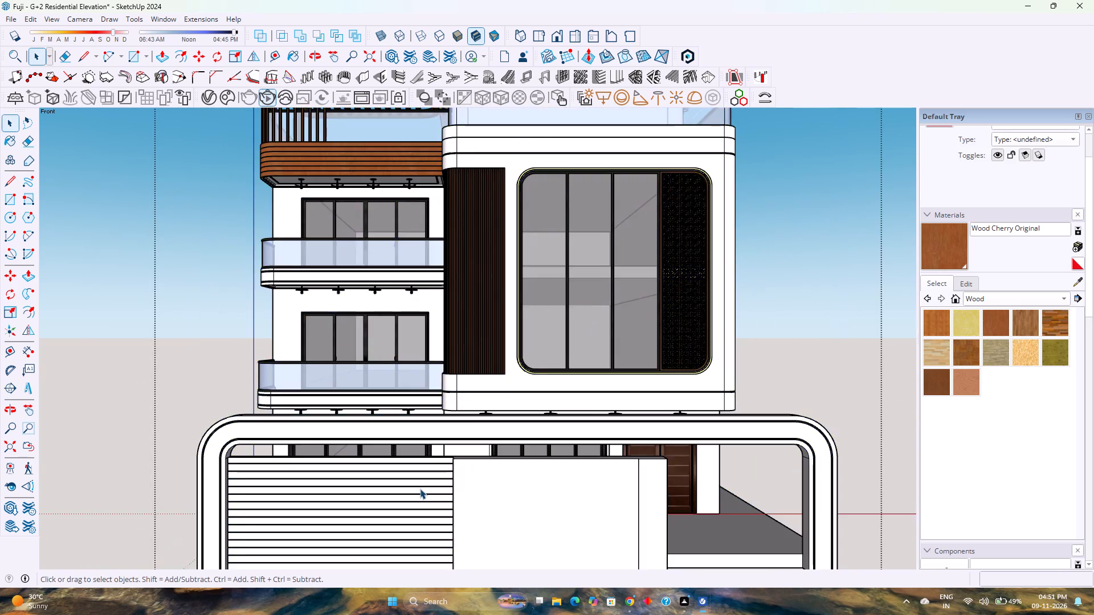
scroll(420, 489, down, 4)
click(415, 492)
double_click(415, 492)
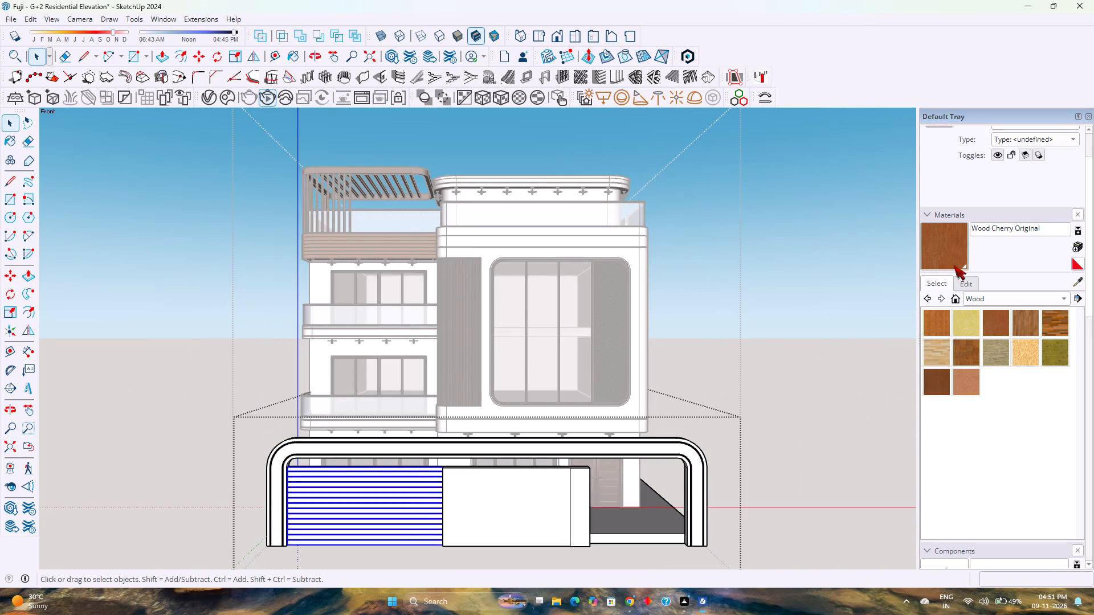
click(948, 256)
click(383, 518)
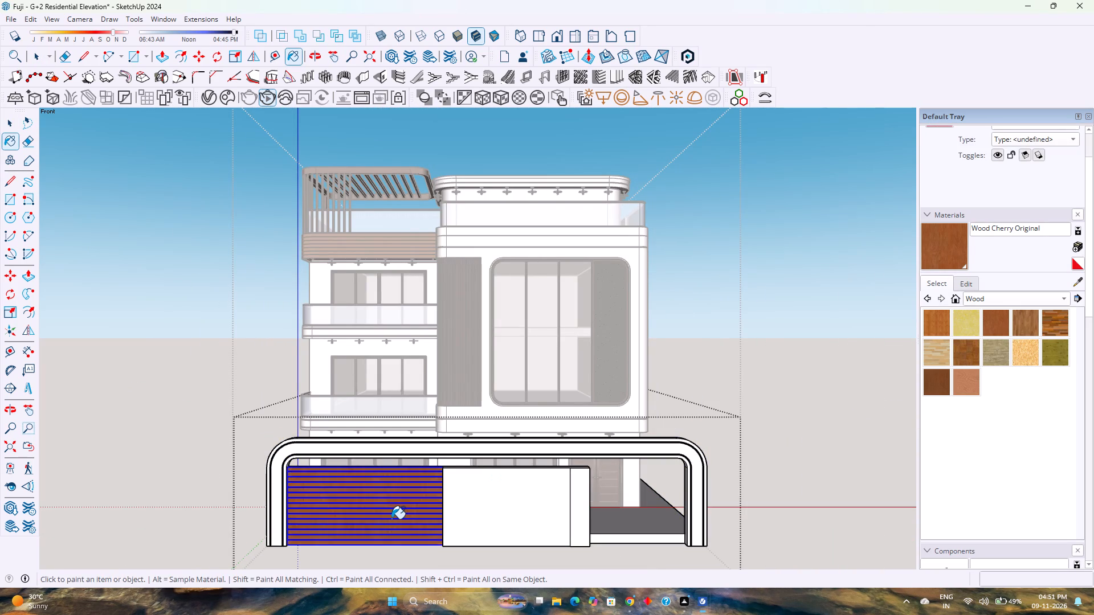
scroll(392, 519, up, 3)
scroll(392, 518, down, 3)
key(space)
scroll(390, 518, down, 3)
key(Escape)
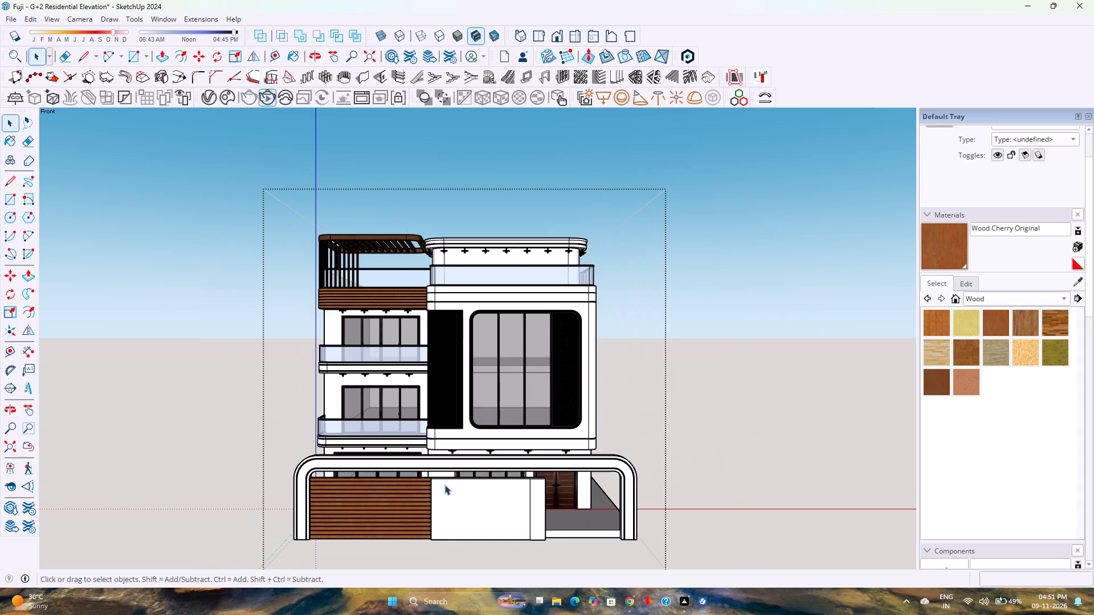
Paint the dark vertical slat panel beside the large rounded window with Wood Cherry Original.
scroll(427, 408, up, 2)
double_click(446, 392)
scroll(446, 392, up, 3)
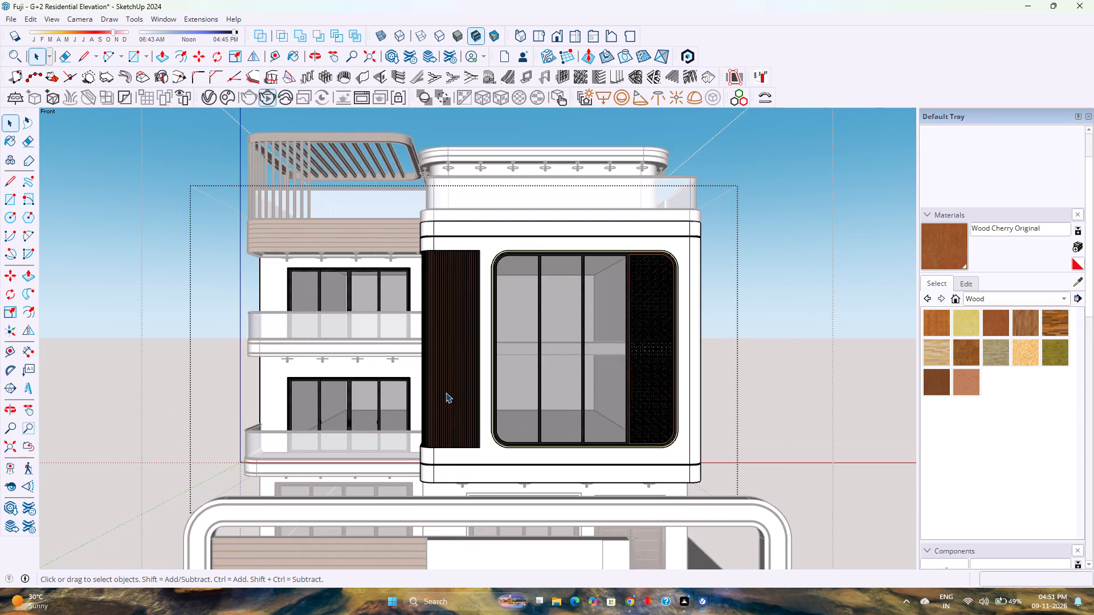
click(446, 392)
scroll(446, 392, up, 2)
click(947, 255)
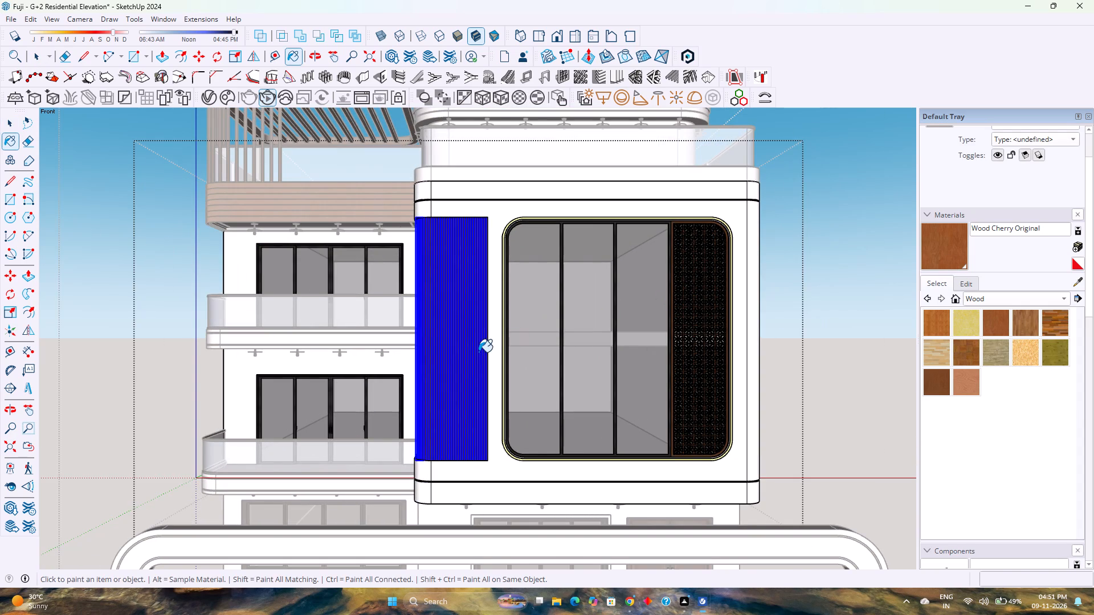
click(467, 356)
key(space)
key(Escape)
scroll(457, 360, down, 3)
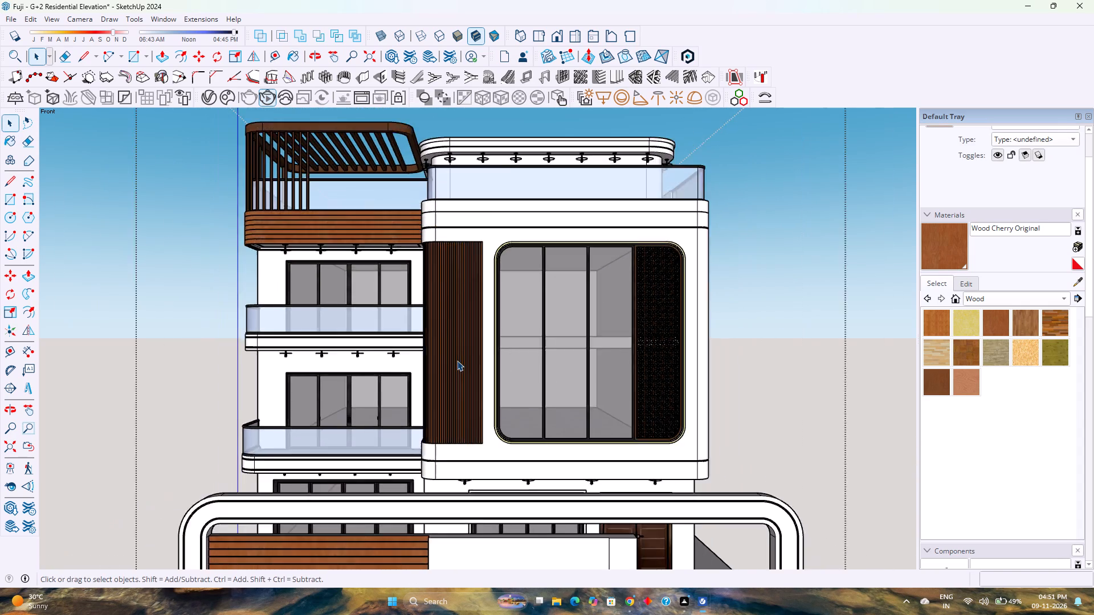
scroll(457, 360, down, 7)
click(698, 355)
Save the model.
key(ctrl+s)
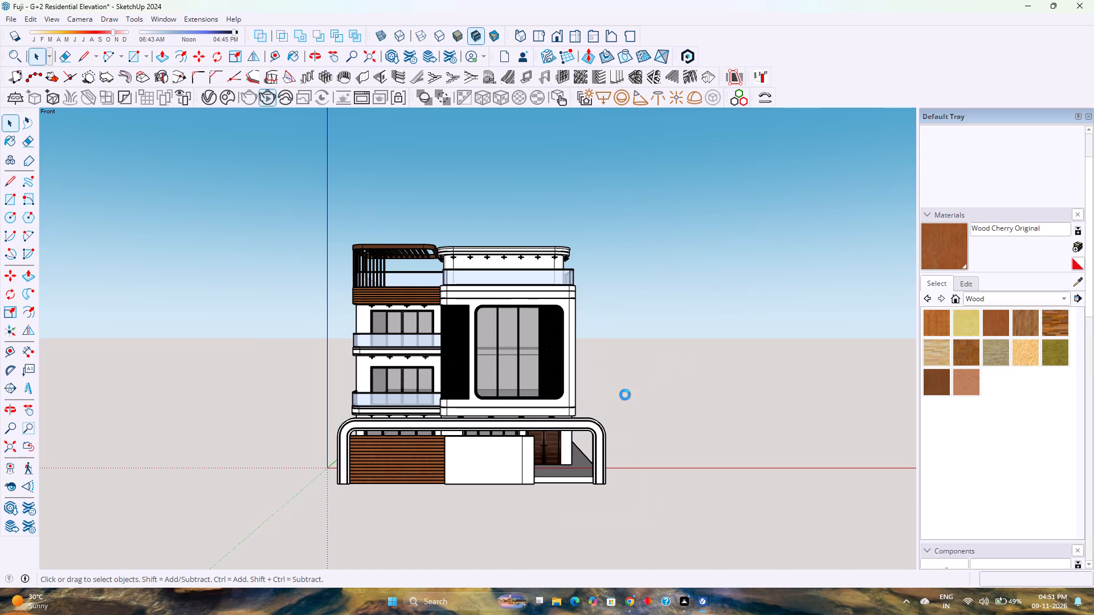
Examine the wood-clad louvres and the plain white boundary wall panel from oblique angles.
scroll(487, 458, up, 2)
scroll(554, 405, up, 2)
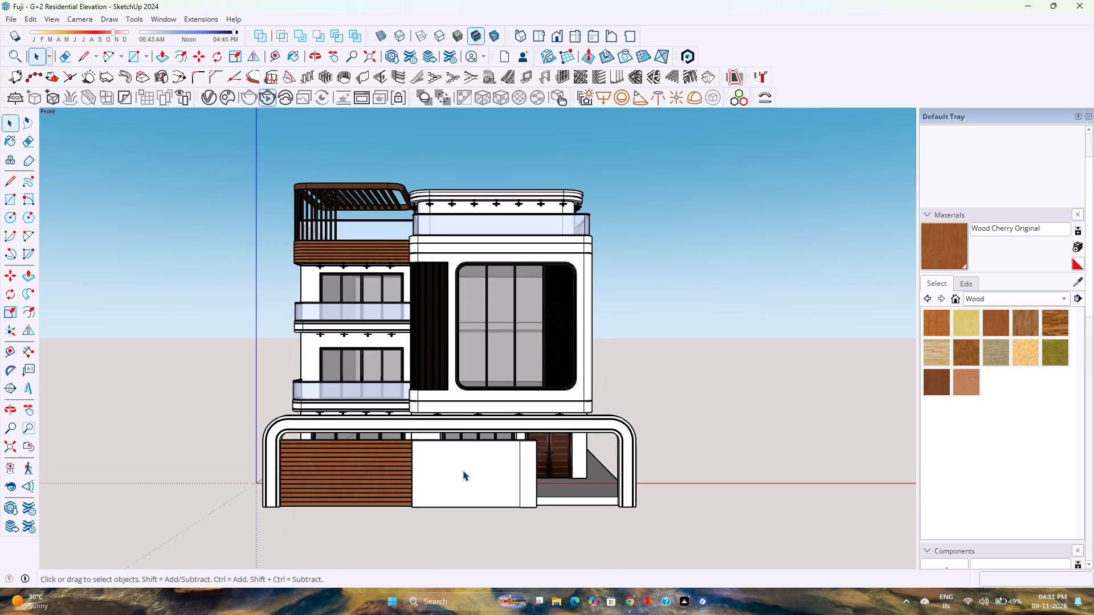
scroll(427, 510, up, 3)
middle_drag(448, 498, 501, 526)
middle_click(501, 526)
scroll(649, 485, up, 4)
middle_click(483, 495)
middle_drag(484, 495, 503, 493)
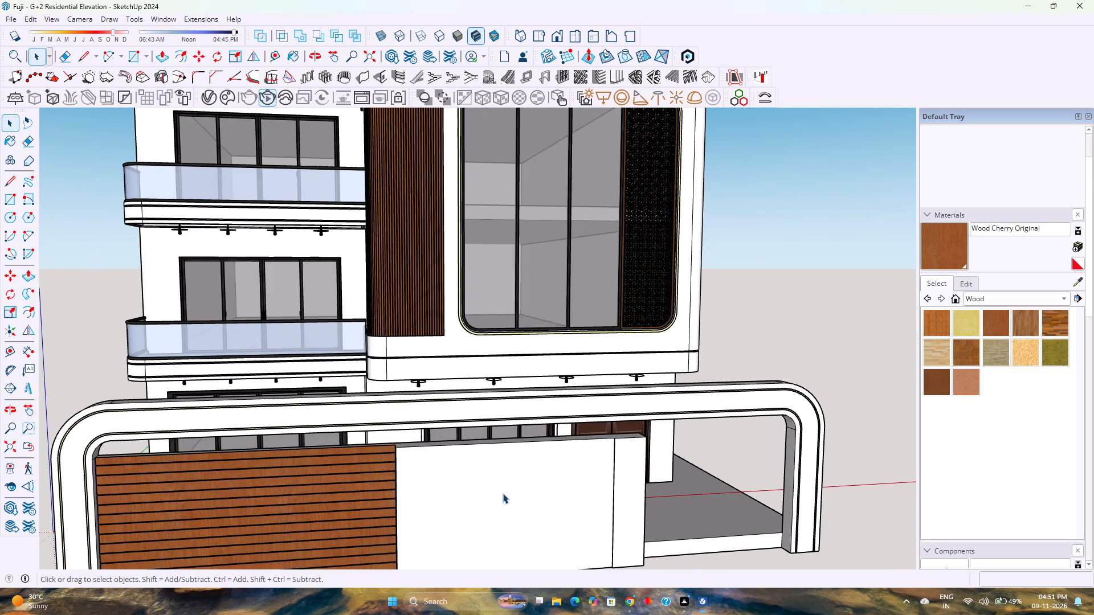
middle_drag(503, 493, 619, 421)
scroll(585, 403, down, 3)
middle_drag(521, 403, 536, 408)
middle_drag(555, 413, 581, 428)
middle_click(589, 435)
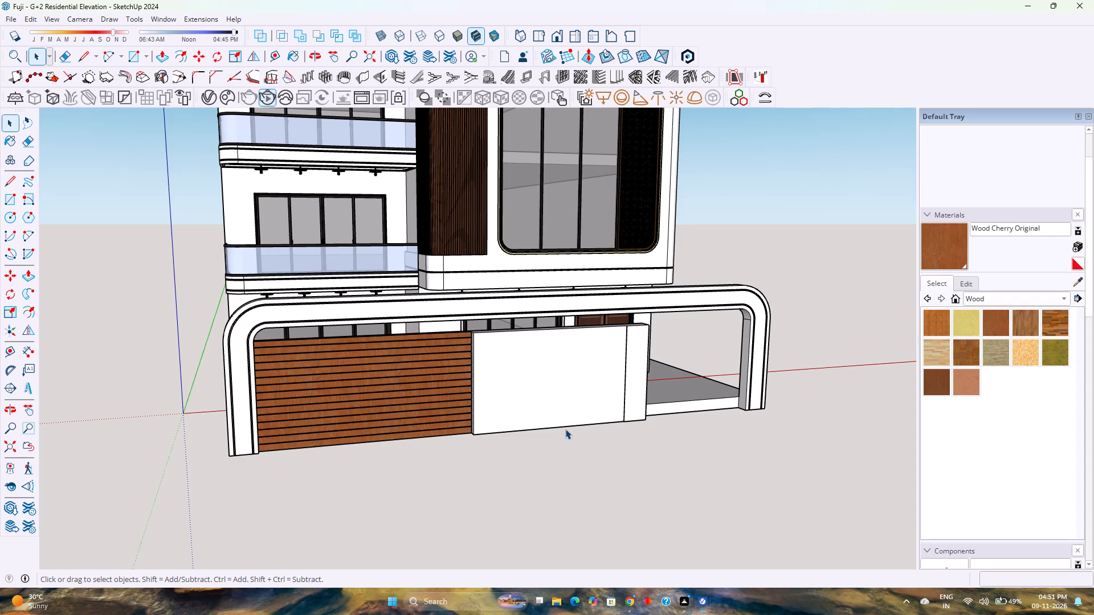
Inside the boundary wall group, place a horizontal guide 1'6" below the white panel's top edge.
scroll(549, 421, up, 4)
double_click(456, 371)
scroll(456, 371, up, 3)
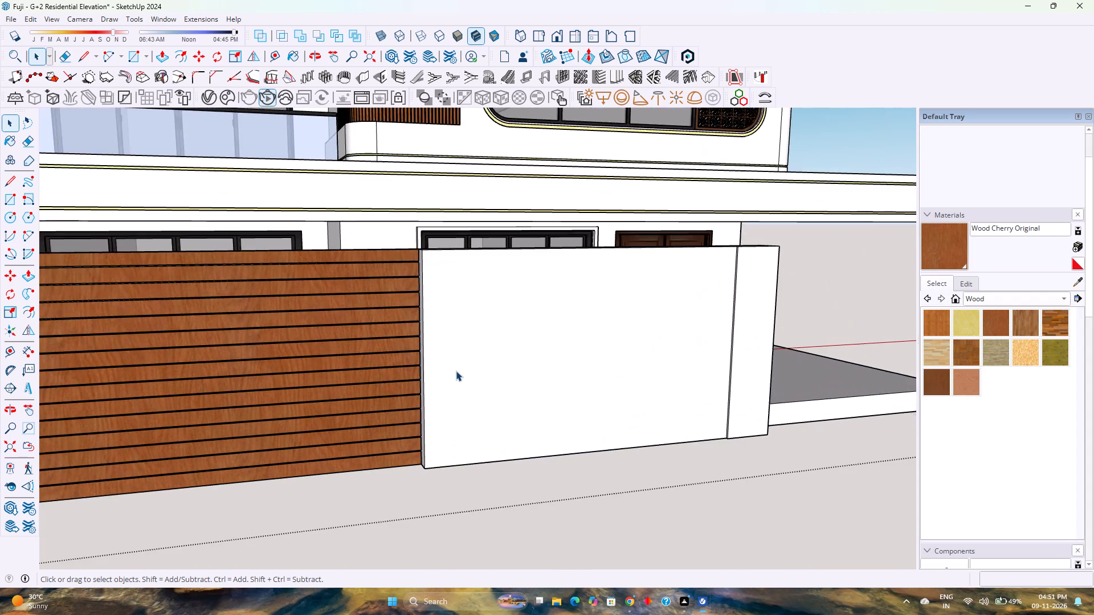
middle_click(456, 371)
middle_drag(457, 372, 510, 448)
click(503, 347)
scroll(503, 347, up, 3)
double_click(503, 347)
click(503, 347)
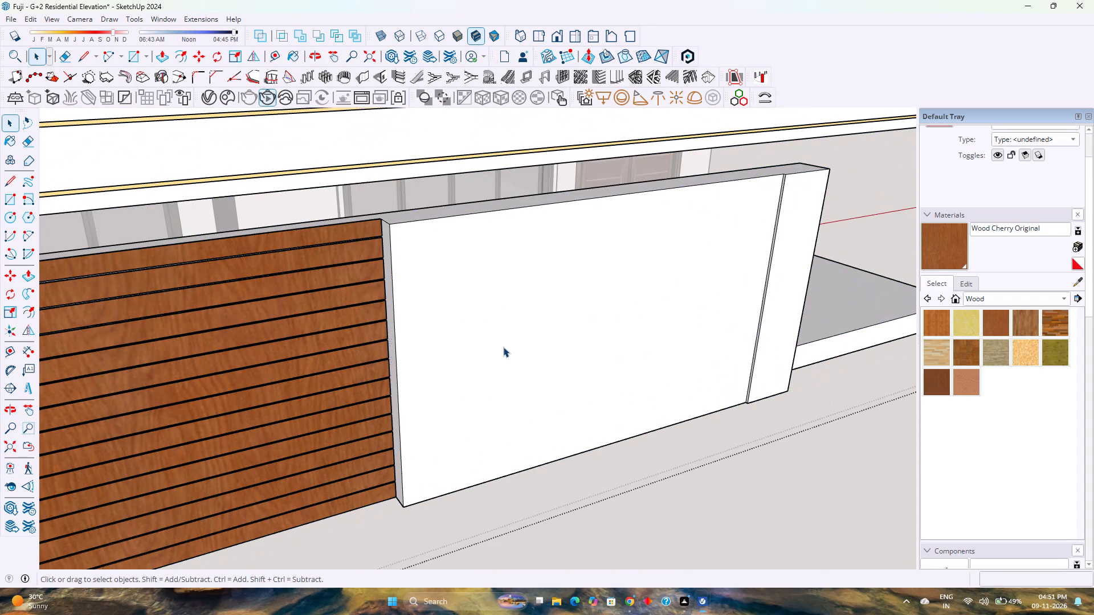
click(484, 375)
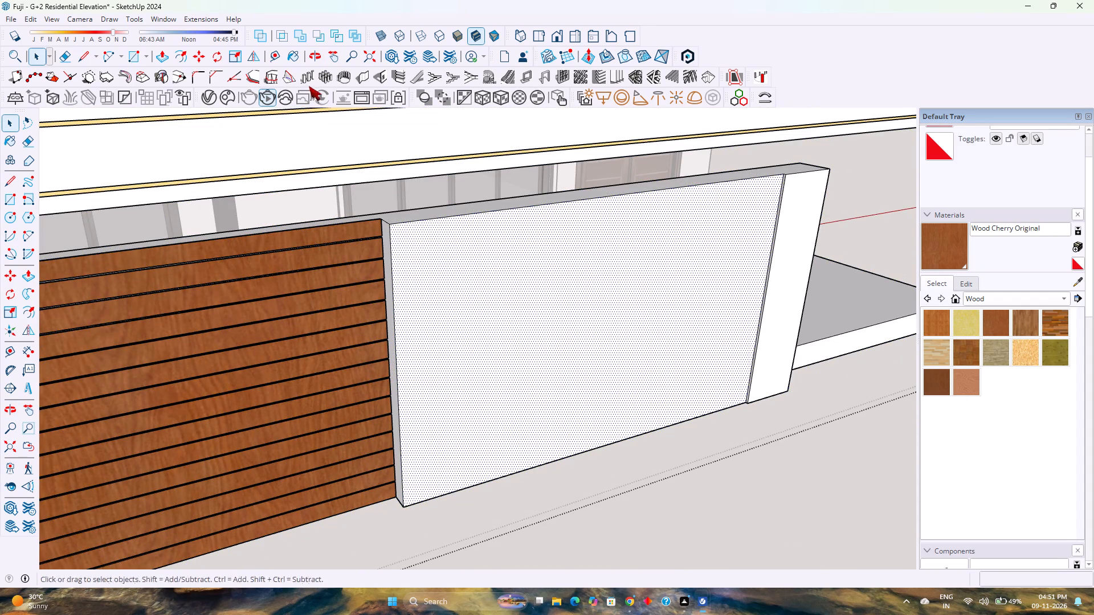
click(273, 59)
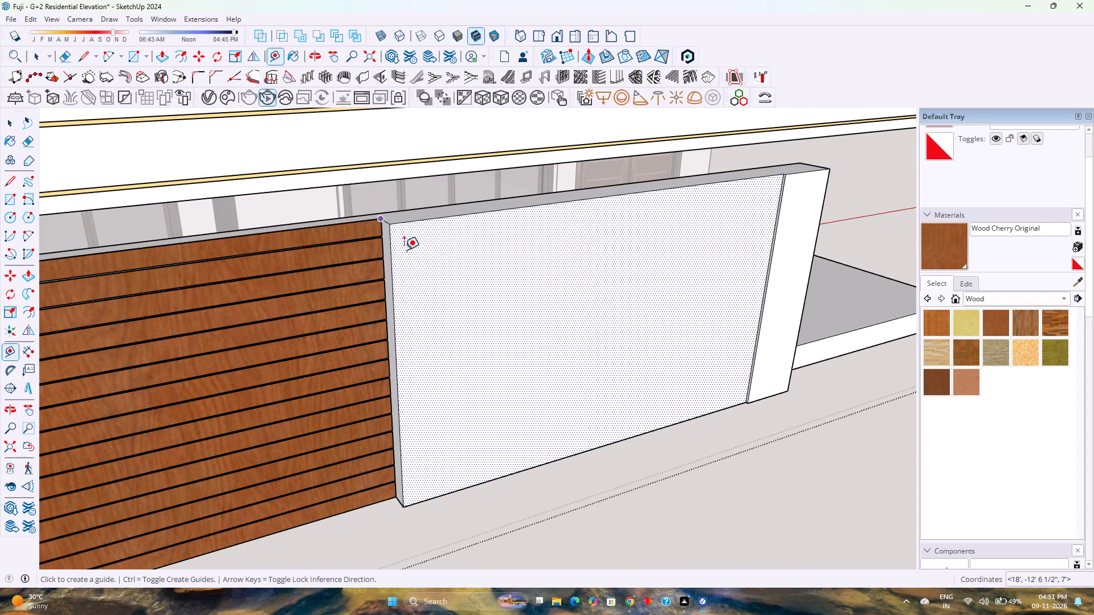
click(451, 219)
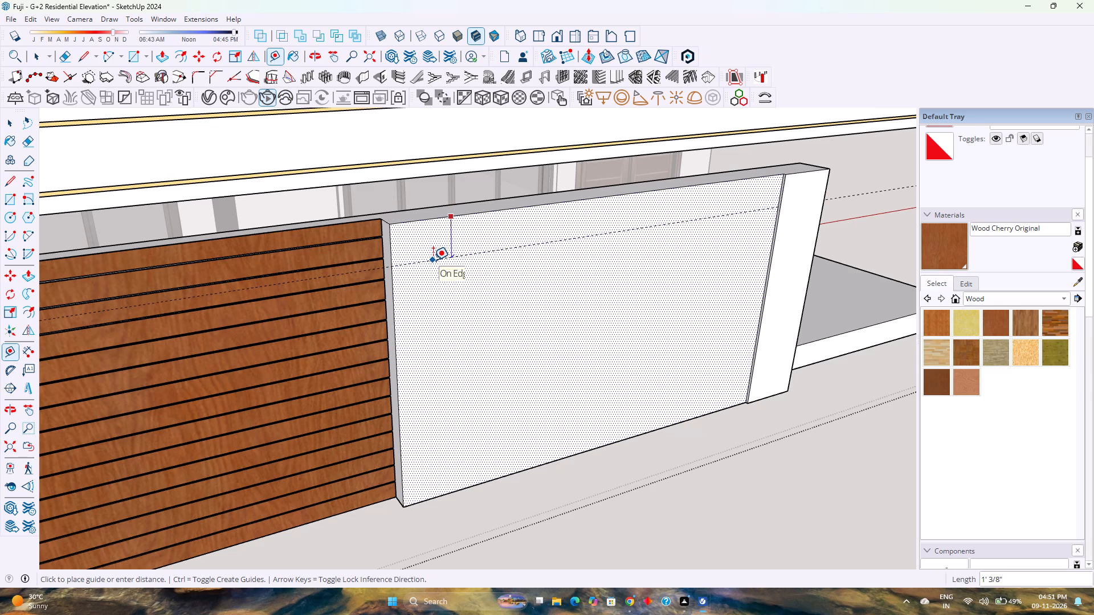
text(1'6")
key(Return)
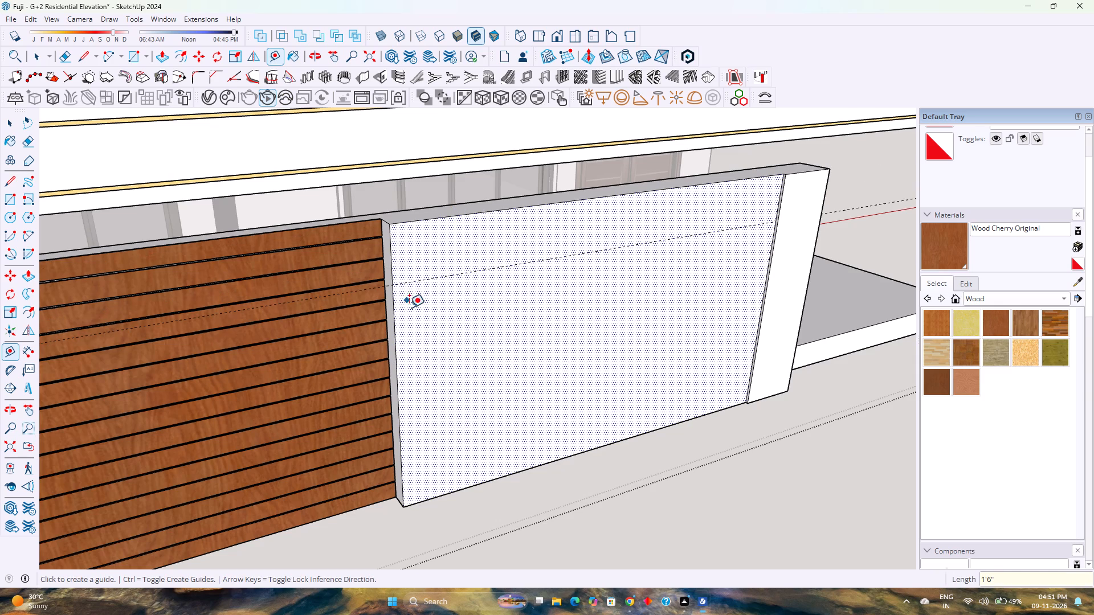
Place vertical guides 3" in from both side edges of the white boundary wall panel.
click(394, 319)
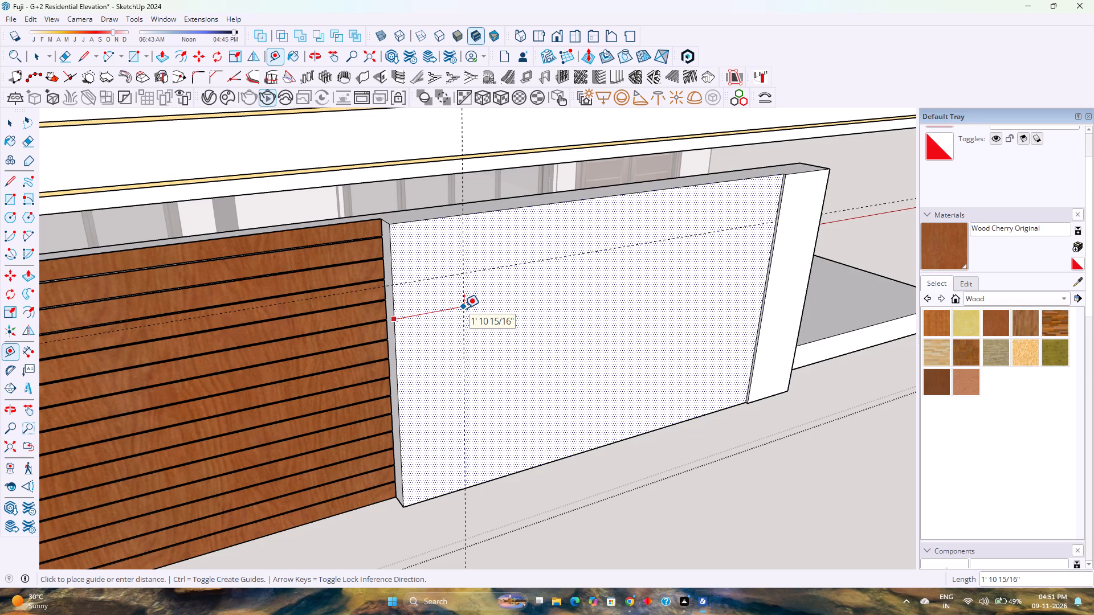
key(3)
key(Return)
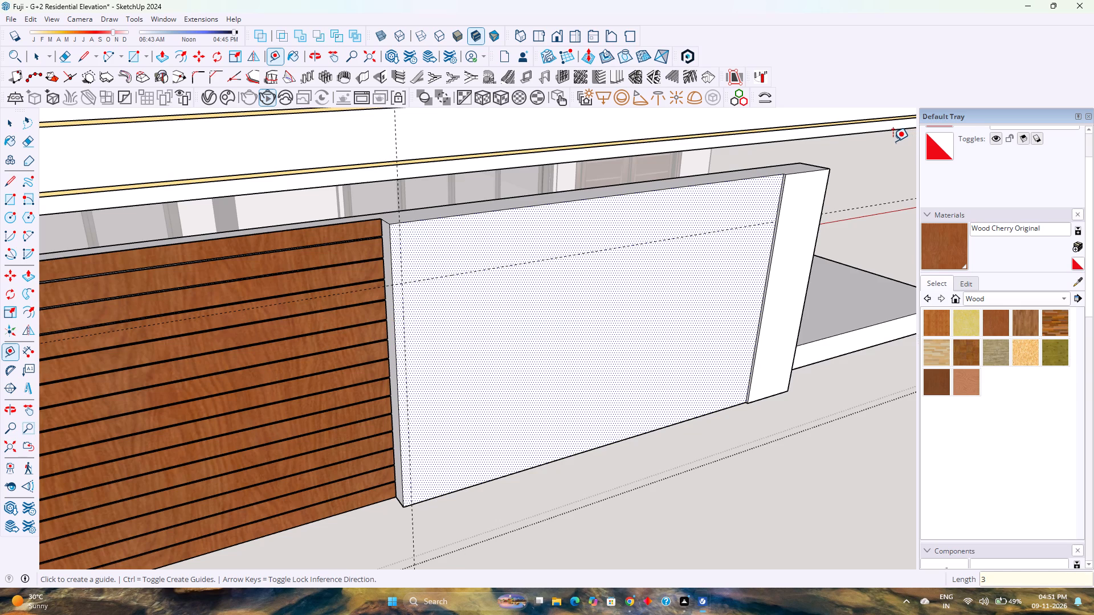
scroll(893, 141, up, 4)
scroll(631, 238, up, 5)
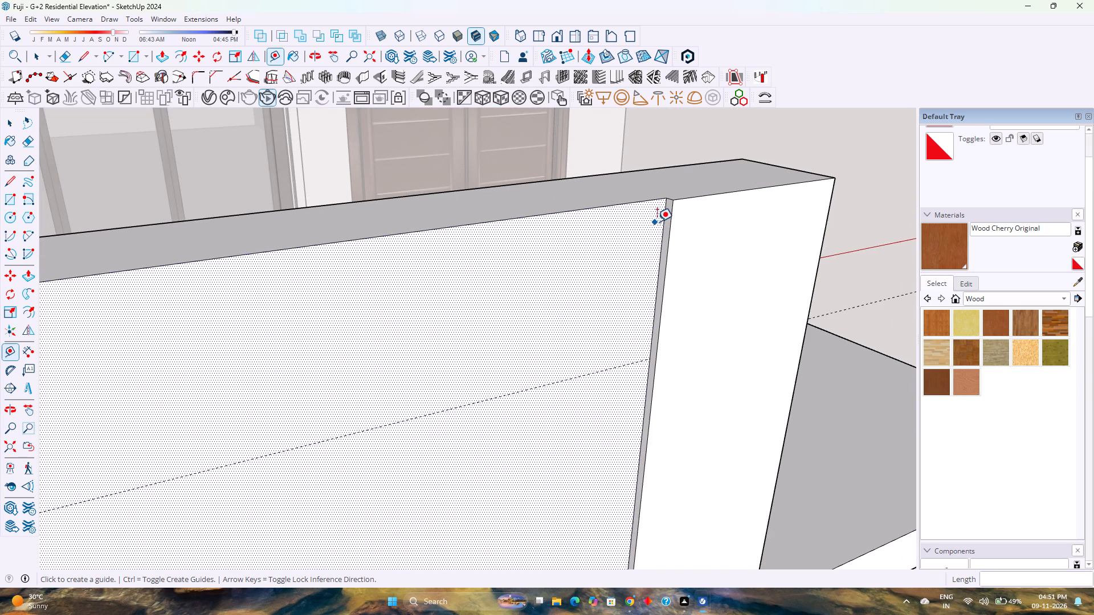
click(662, 218)
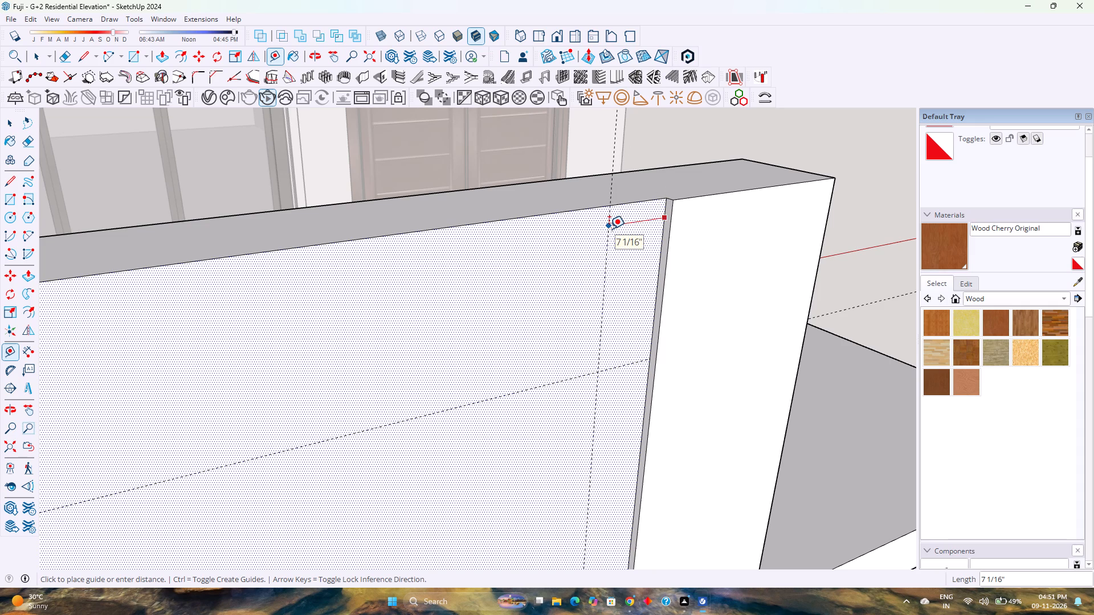
key(3)
key(Return)
scroll(609, 229, down, 2)
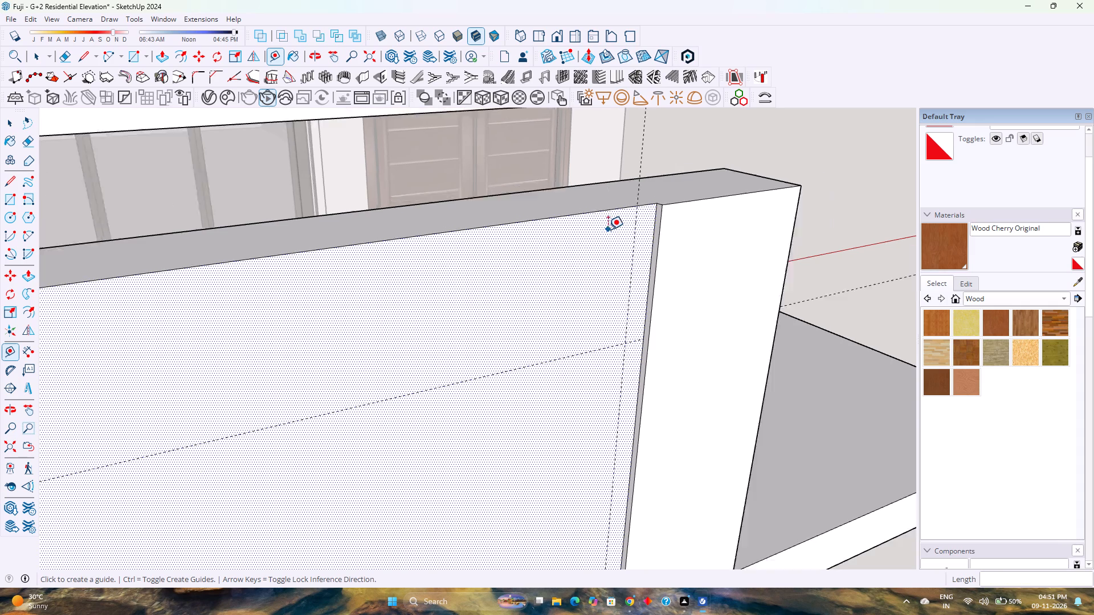
scroll(608, 229, down, 17)
Draw a line along the horizontal guide between the two vertical guides on the white panel.
scroll(419, 290, up, 3)
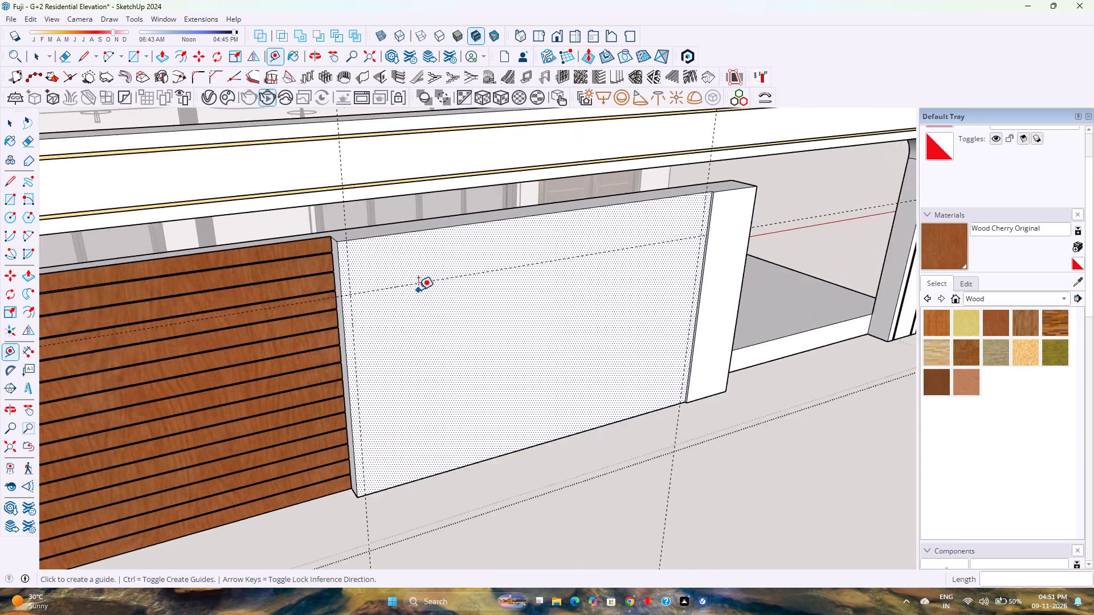
scroll(418, 290, up, 5)
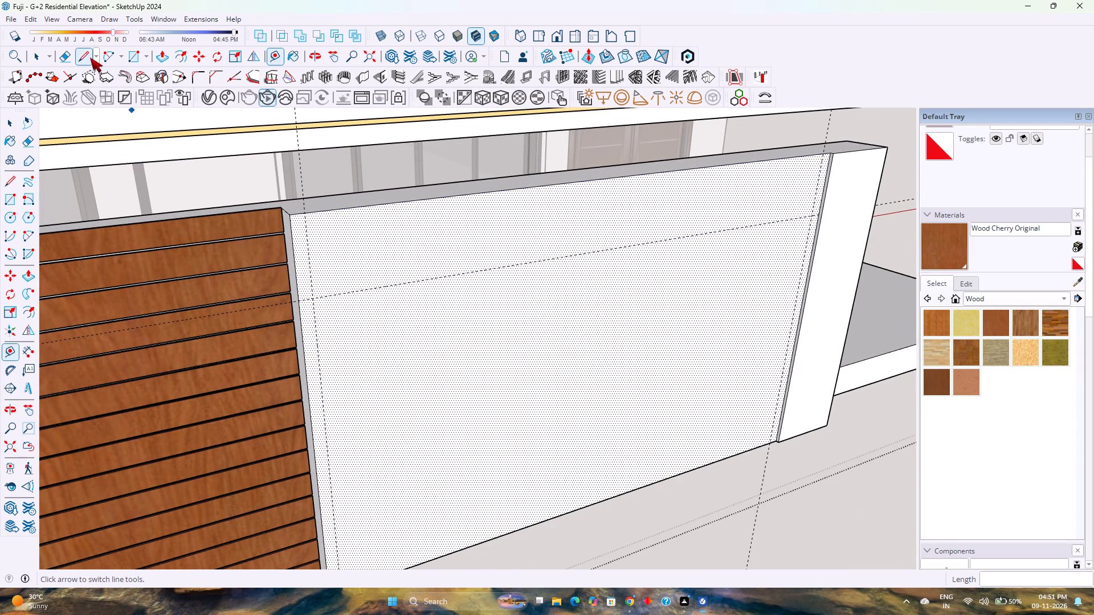
click(90, 58)
click(312, 299)
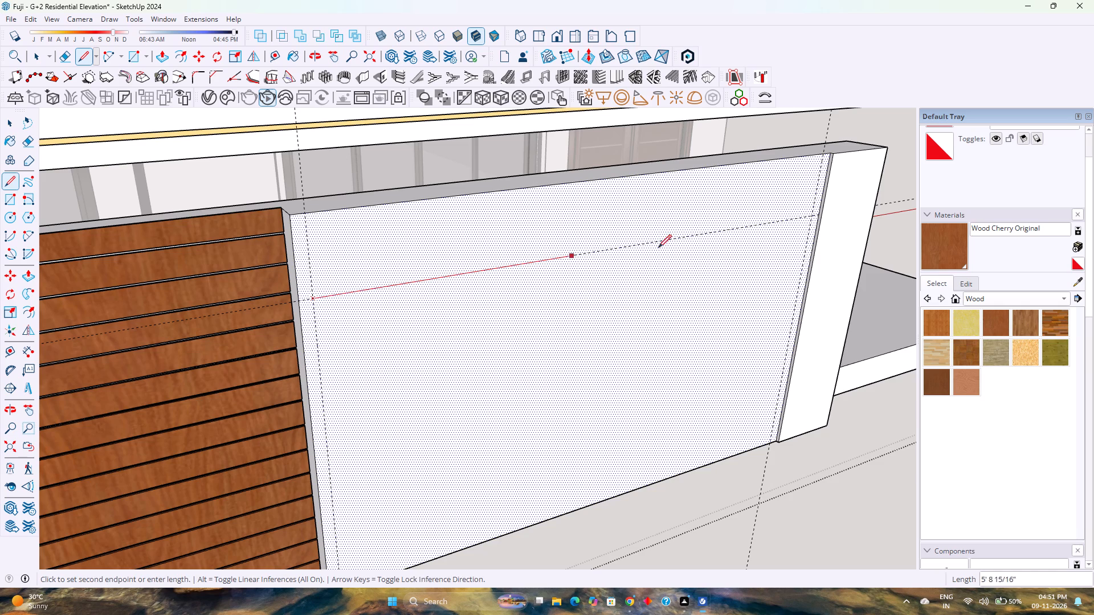
click(811, 219)
middle_drag(248, 300, 305, 289)
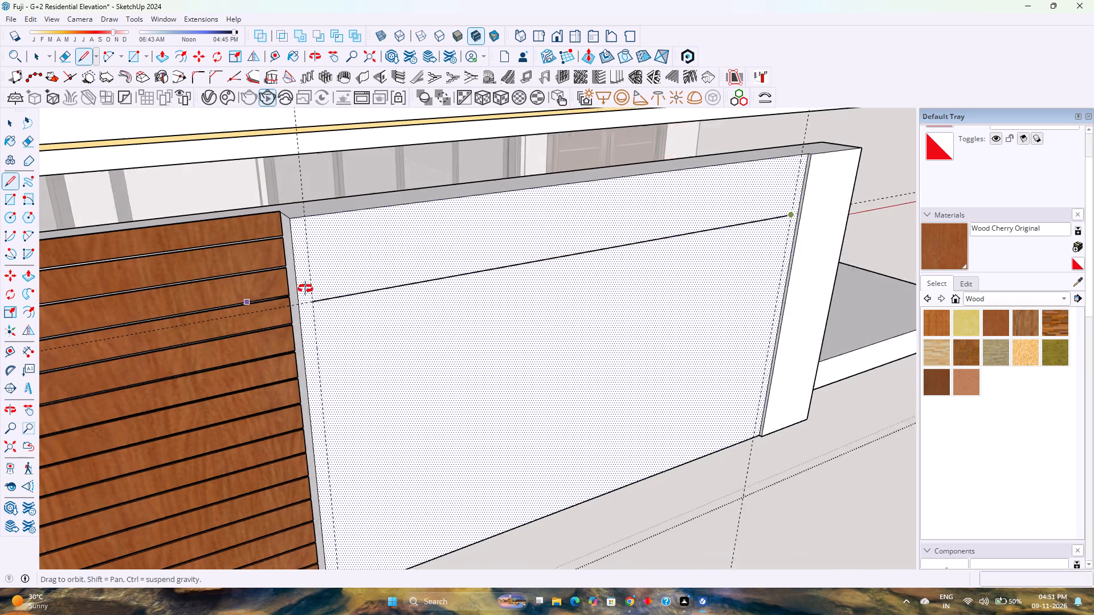
middle_drag(305, 289, 394, 270)
middle_drag(407, 268, 431, 262)
key(Escape)
Draw a groove profile 0.5" deep and 1" high on the panel's end face, starting at the horizontal guide.
scroll(276, 340, up, 4)
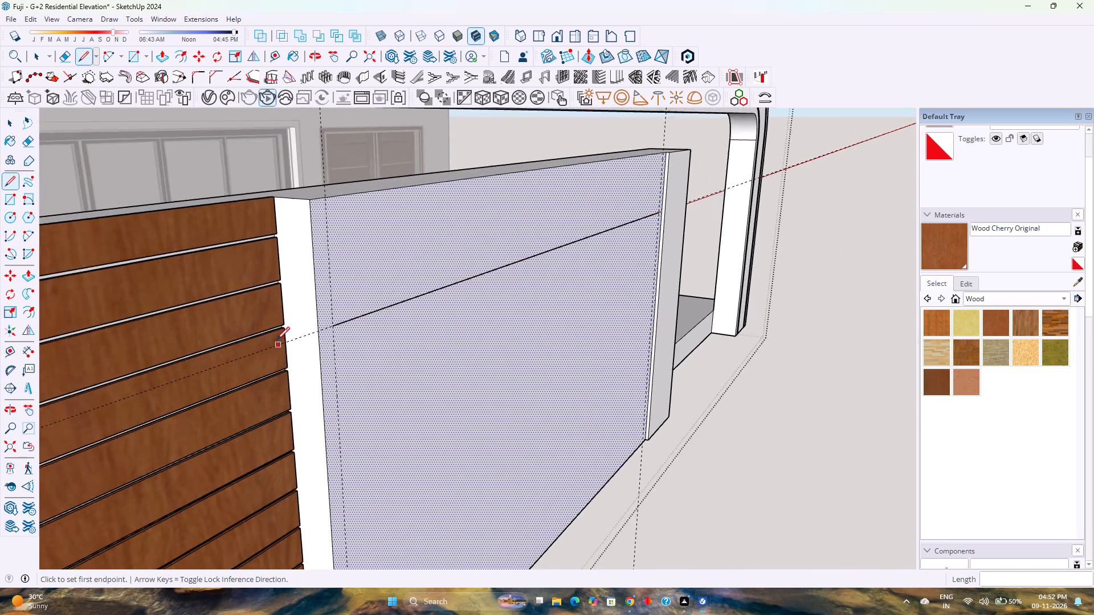
scroll(276, 340, up, 1)
middle_drag(279, 340, 380, 345)
click(330, 345)
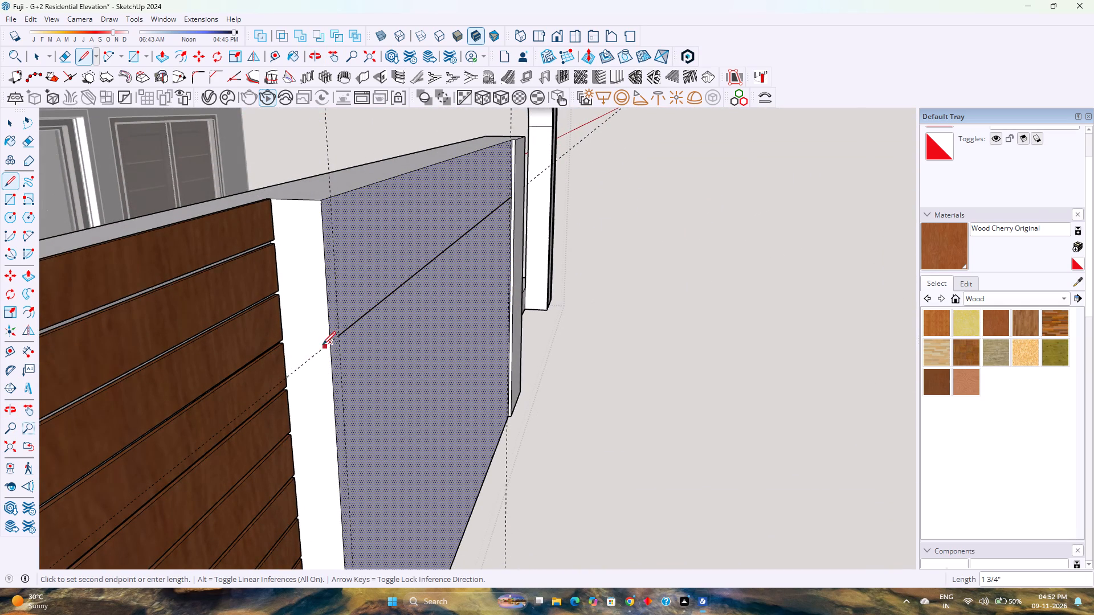
scroll(315, 343, up, 9)
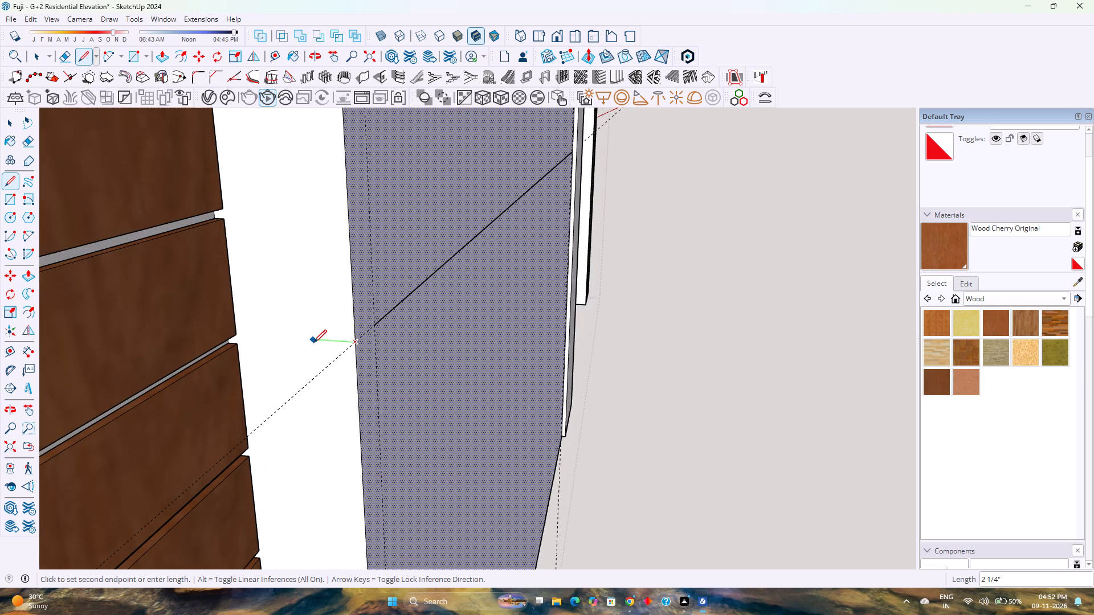
text(0.5)
key(Return)
key(Up)
scroll(346, 364, up, 3)
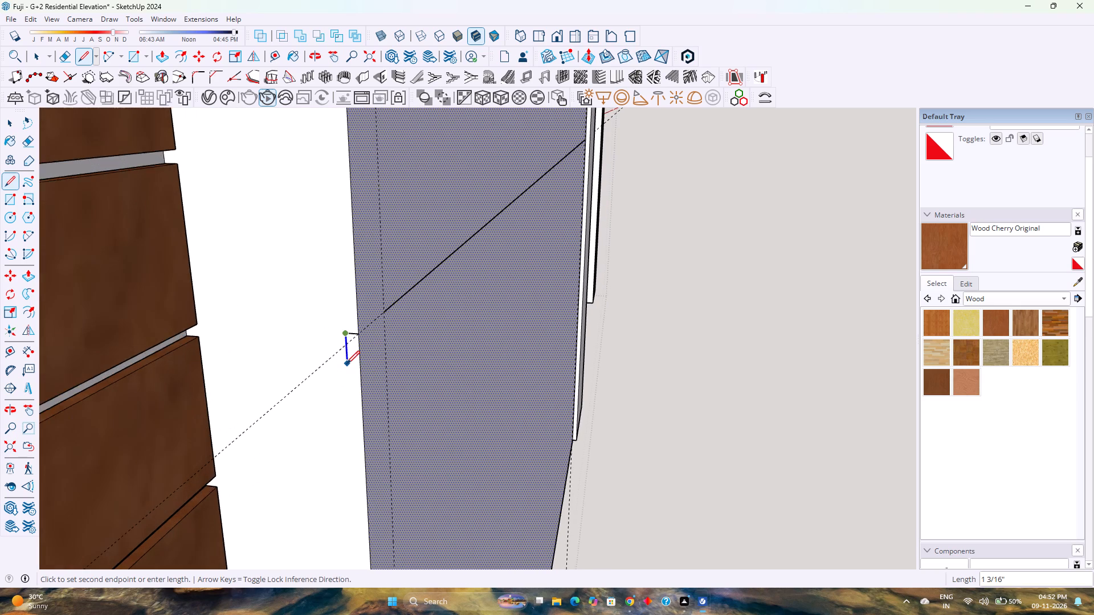
scroll(346, 364, up, 7)
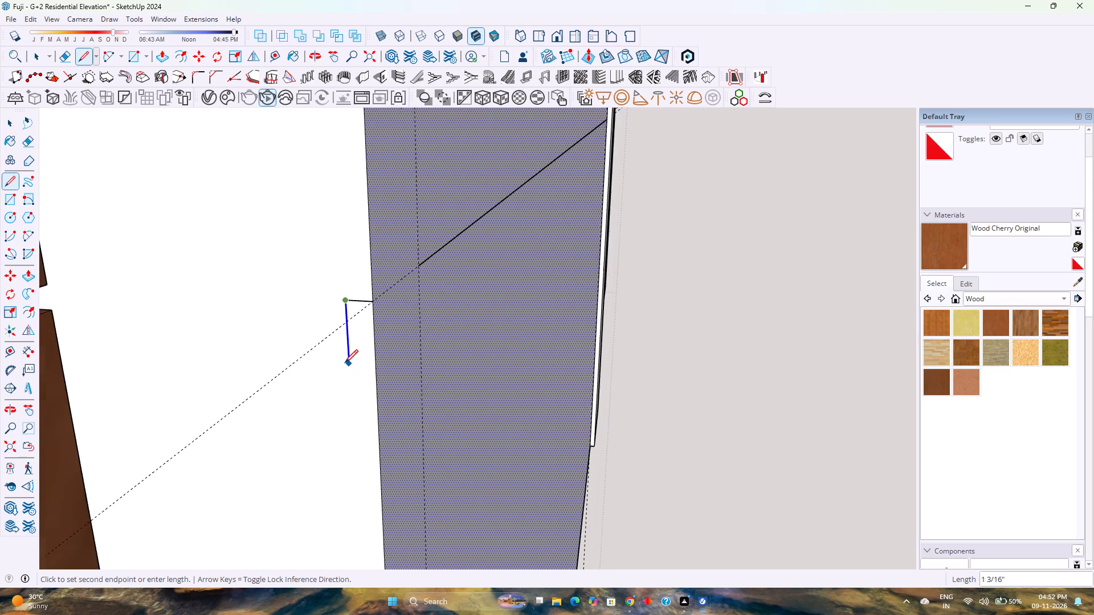
scroll(345, 363, up, 4)
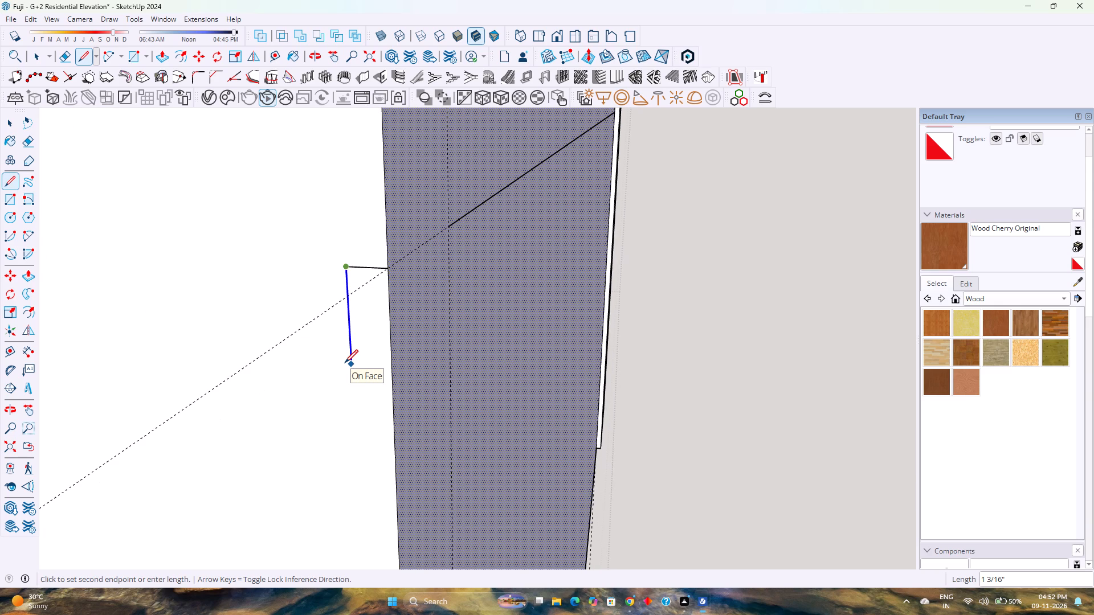
key(1)
key(Return)
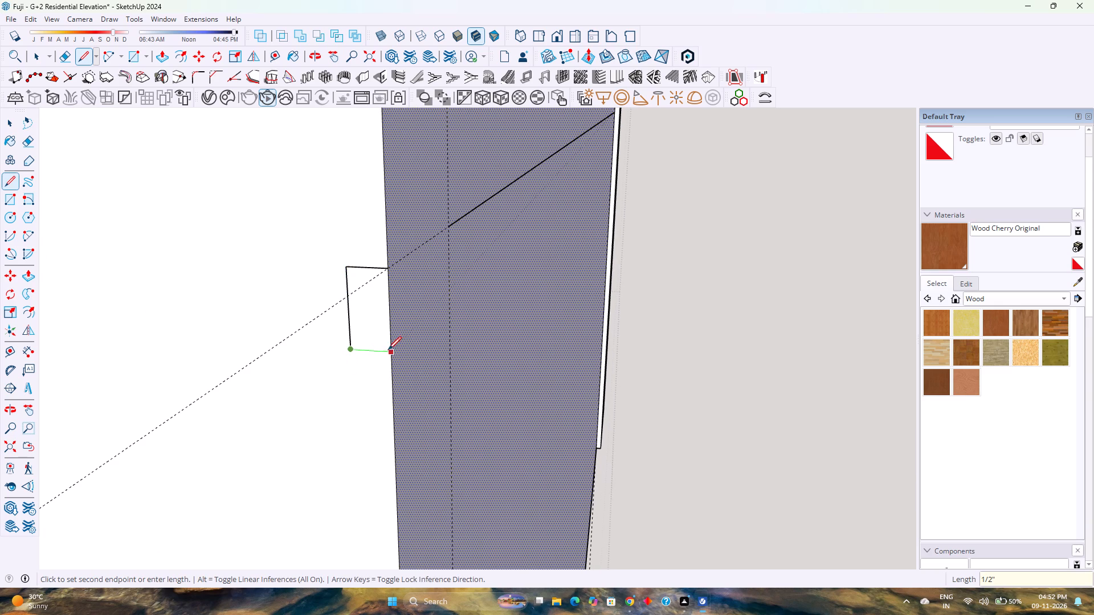
click(390, 348)
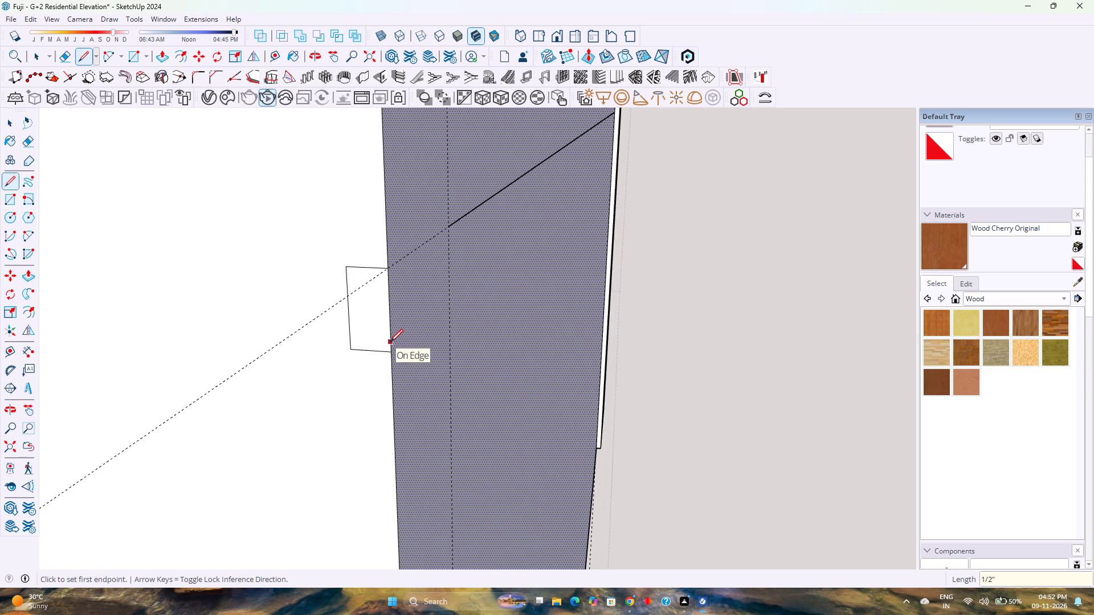
Copy the horizontal line together with the small rectangular profile 1'6" straight down the panel.
key(space)
click(461, 217)
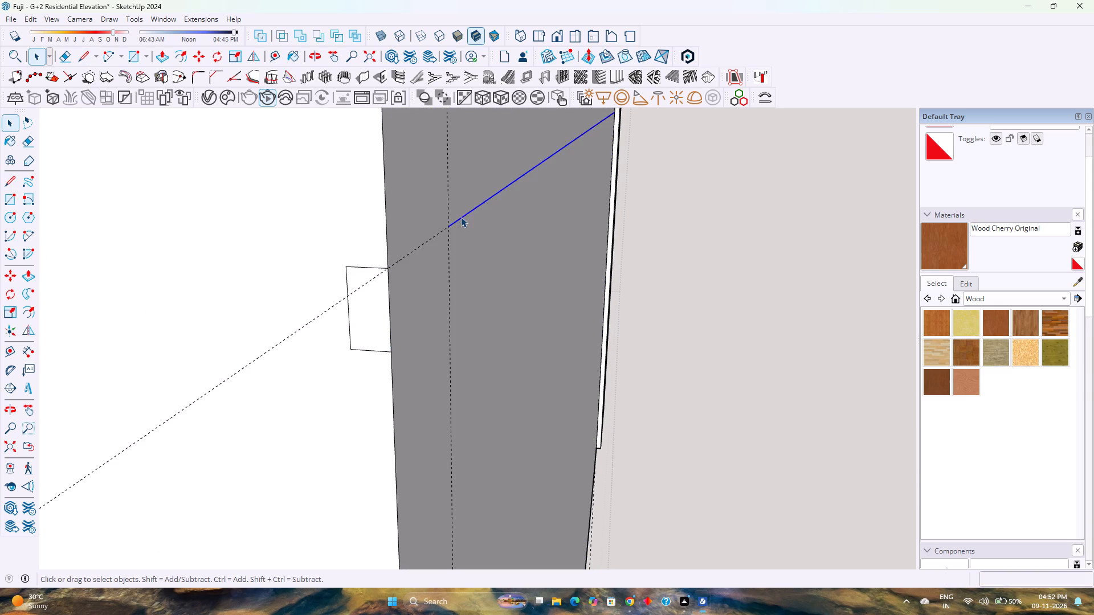
key(m)
key(space)
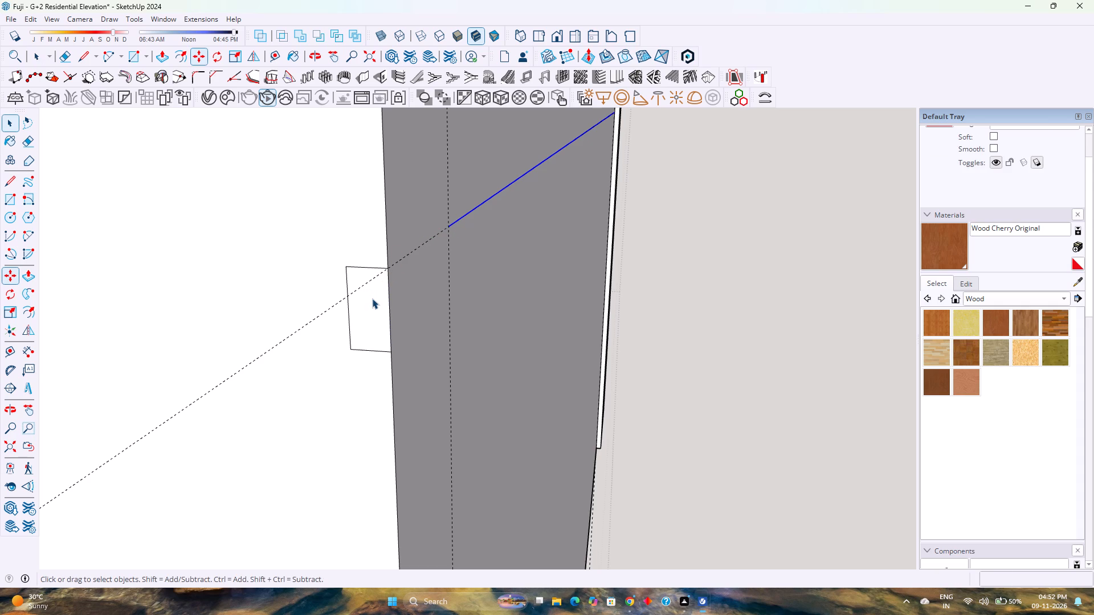
ctrl+double_click(372, 298)
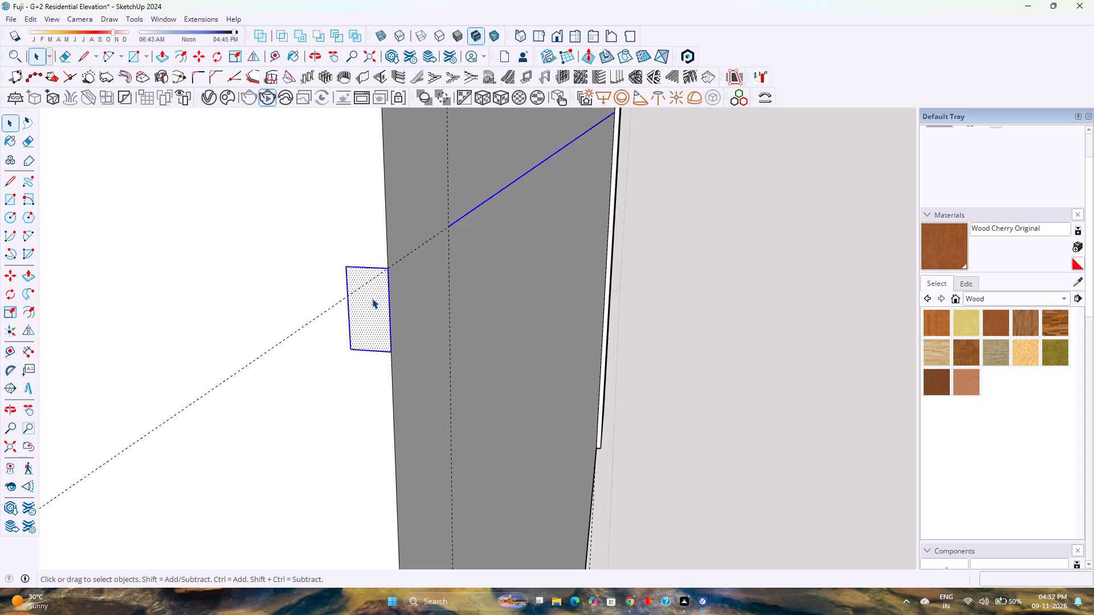
key(m)
click(450, 225)
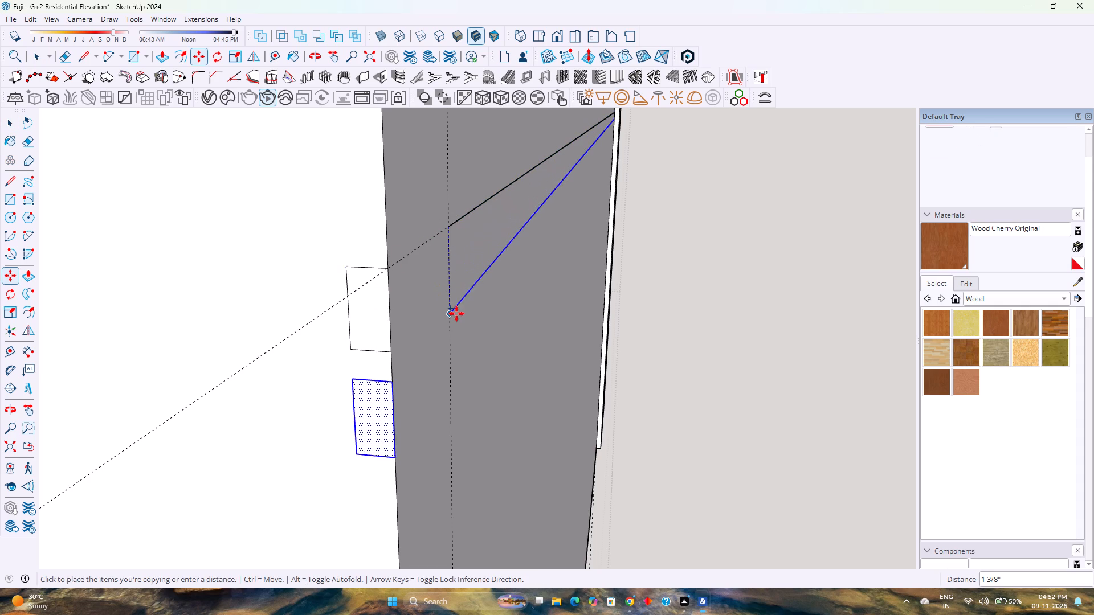
scroll(456, 314, down, 10)
scroll(459, 397, down, 2)
middle_drag(459, 397, 429, 369)
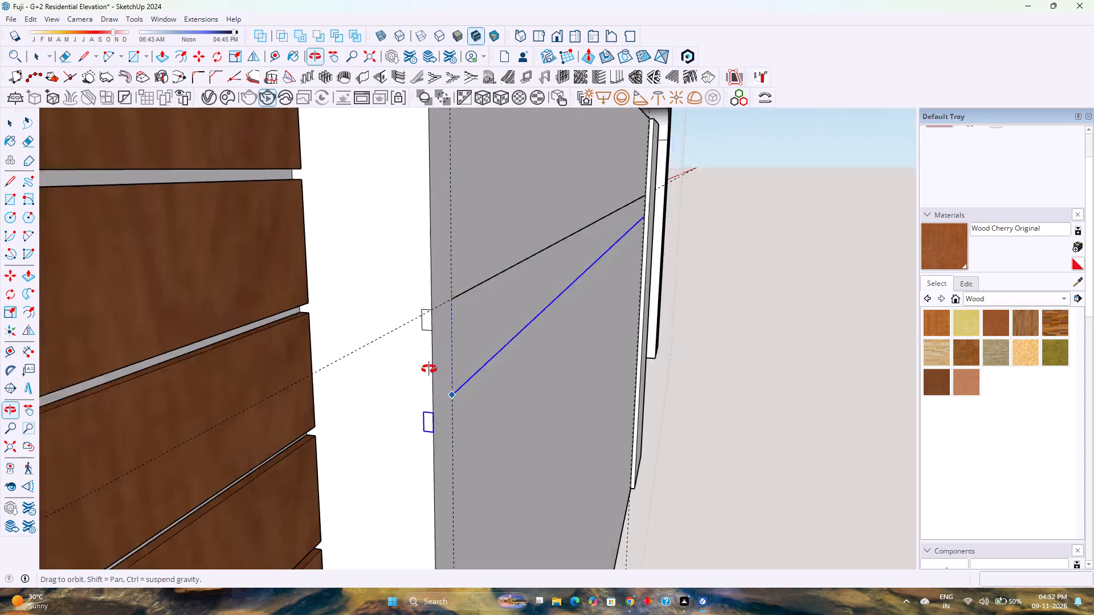
middle_drag(429, 369, 421, 361)
middle_click(421, 361)
key(Up)
key(1)
key(apostrophe)
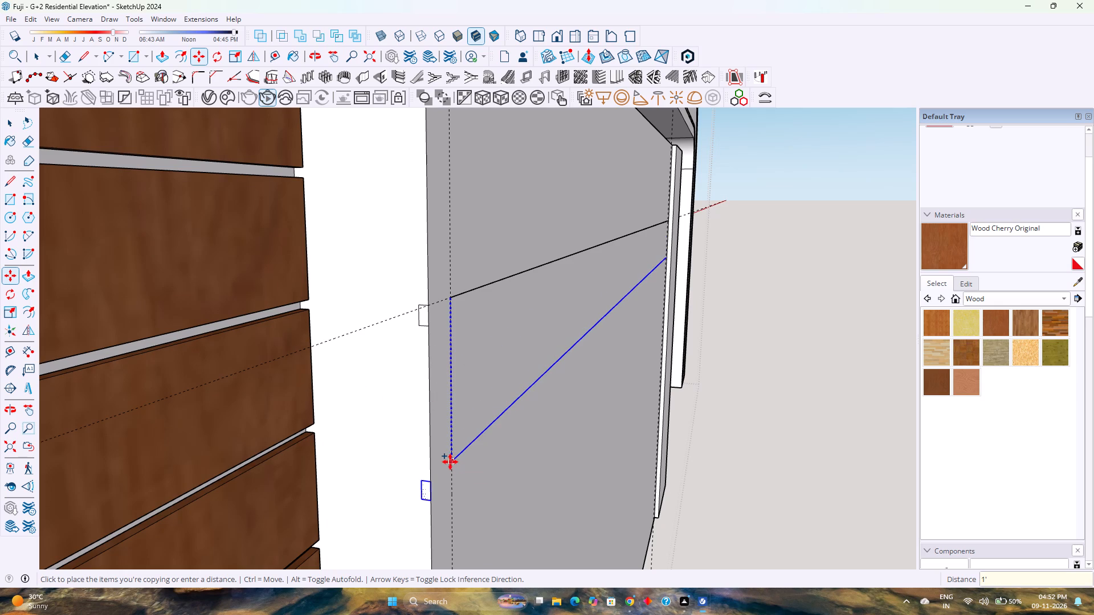
key(6)
key(shift+quotedbl)
key(Return)
Multiply the copy by 2 to array the line and profile down the panel at the same spacing.
scroll(443, 448, down, 9)
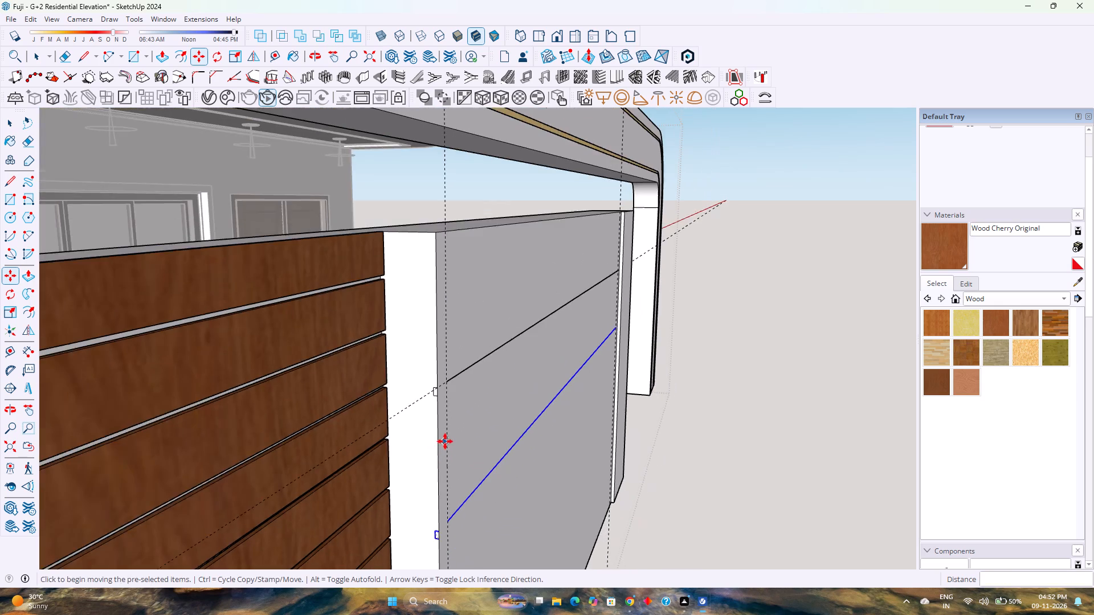
middle_drag(467, 454, 387, 408)
scroll(381, 397, down, 10)
middle_drag(434, 430, 390, 413)
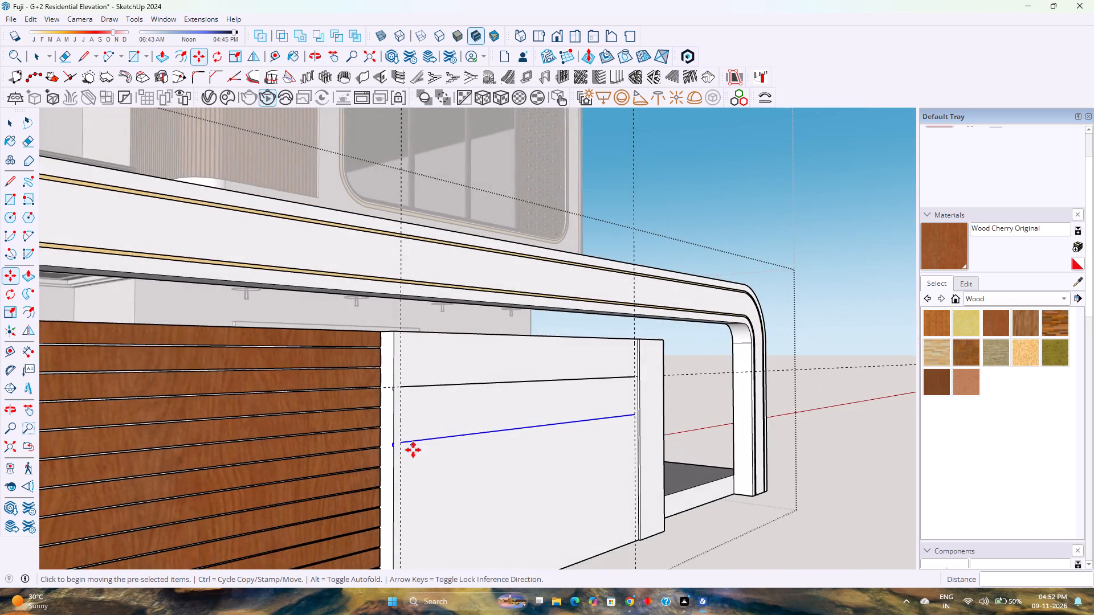
scroll(414, 451, up, 10)
text(*2)
key(Return)
scroll(436, 395, down, 8)
scroll(409, 420, up, 2)
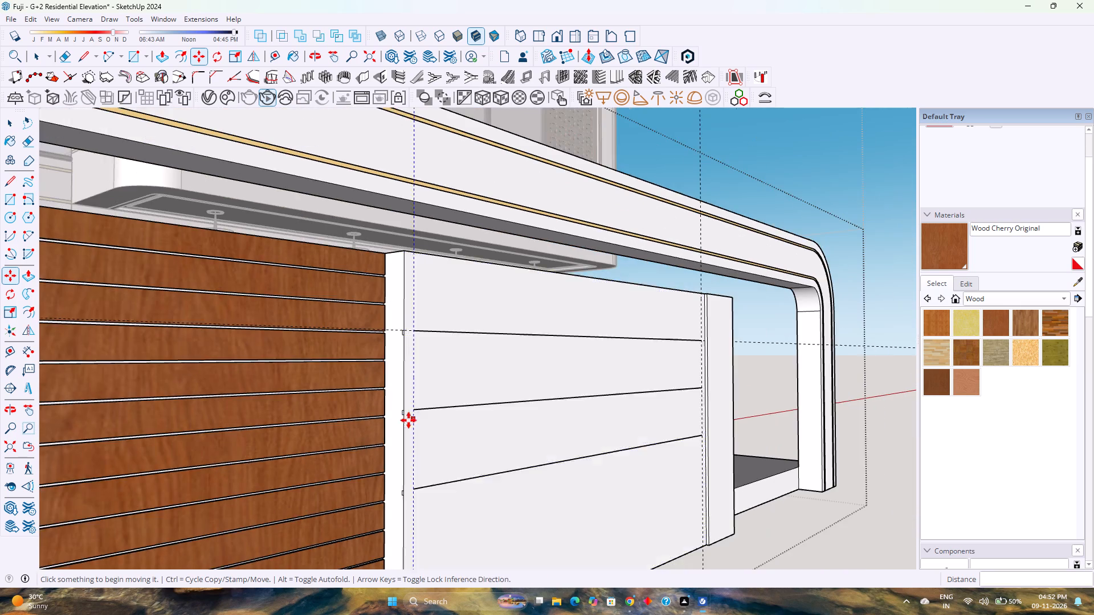
Use Follow Me to run the top rectangular profile along the top horizontal line of the white panel.
middle_drag(410, 421, 448, 427)
key(space)
scroll(446, 422, up, 2)
middle_drag(446, 422, 454, 425)
scroll(423, 404, up, 1)
scroll(411, 273, up, 8)
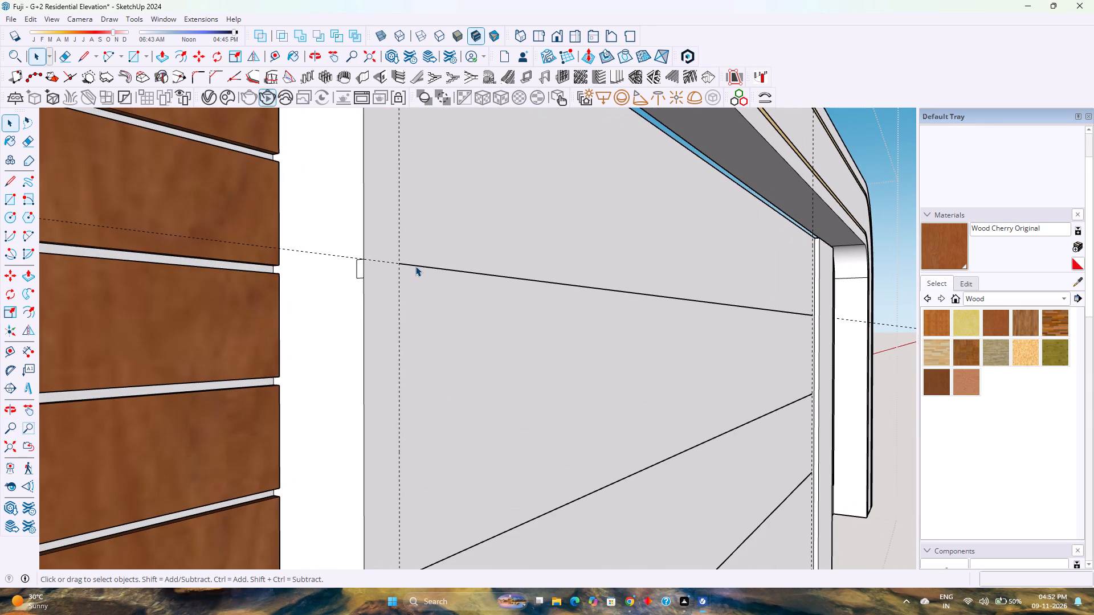
click(415, 266)
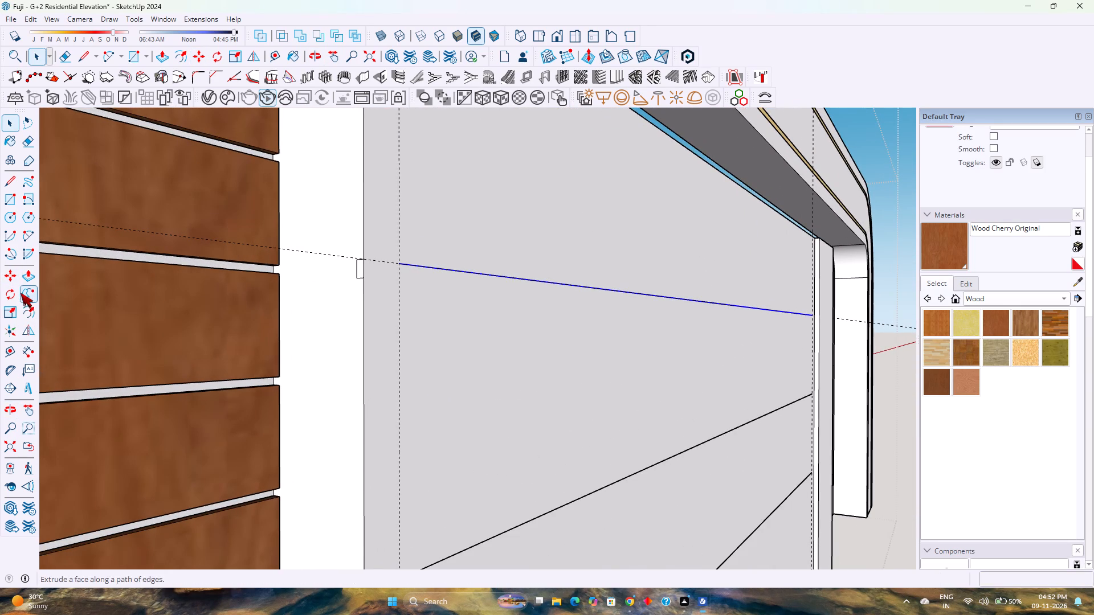
click(21, 293)
click(360, 271)
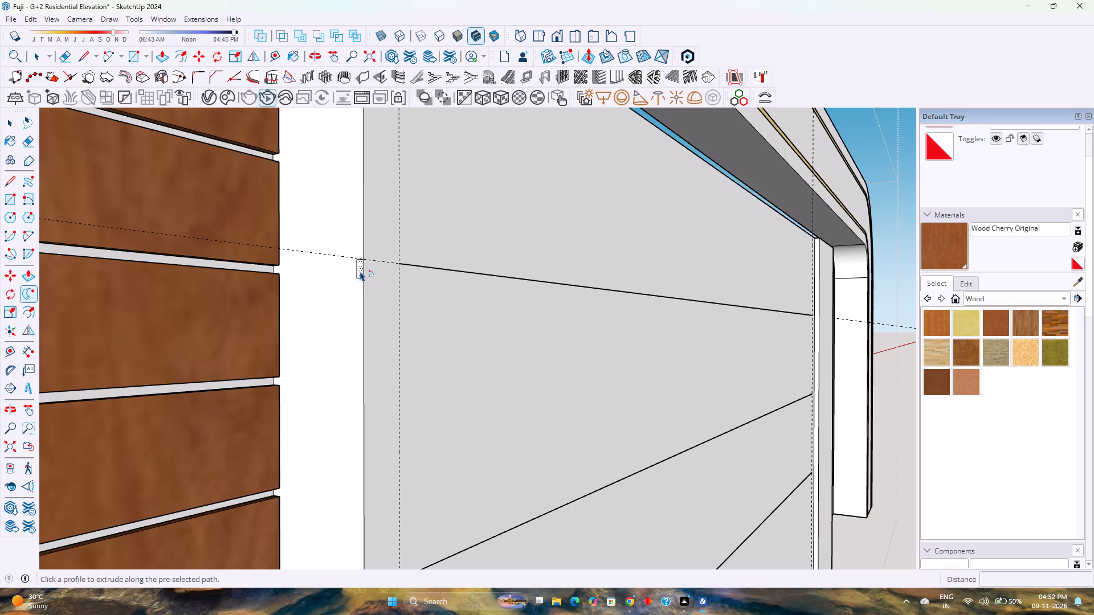
Use Follow Me to run the middle rectangular profile along the middle horizontal line of the white panel.
scroll(345, 330, down, 8)
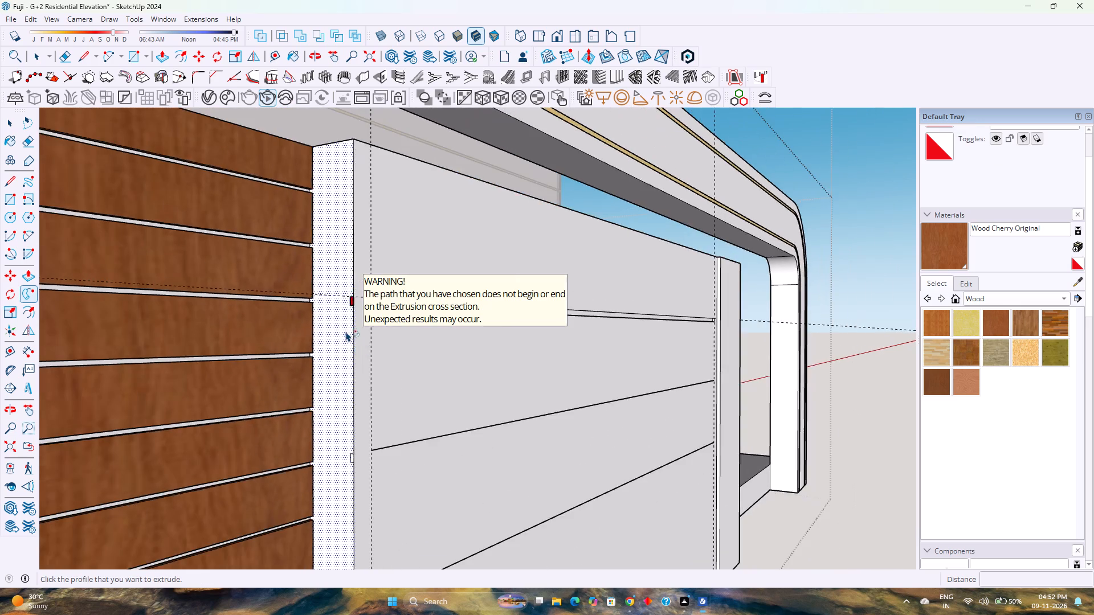
middle_drag(478, 387, 301, 404)
scroll(293, 388, up, 4)
middle_drag(291, 369, 447, 366)
middle_click(447, 366)
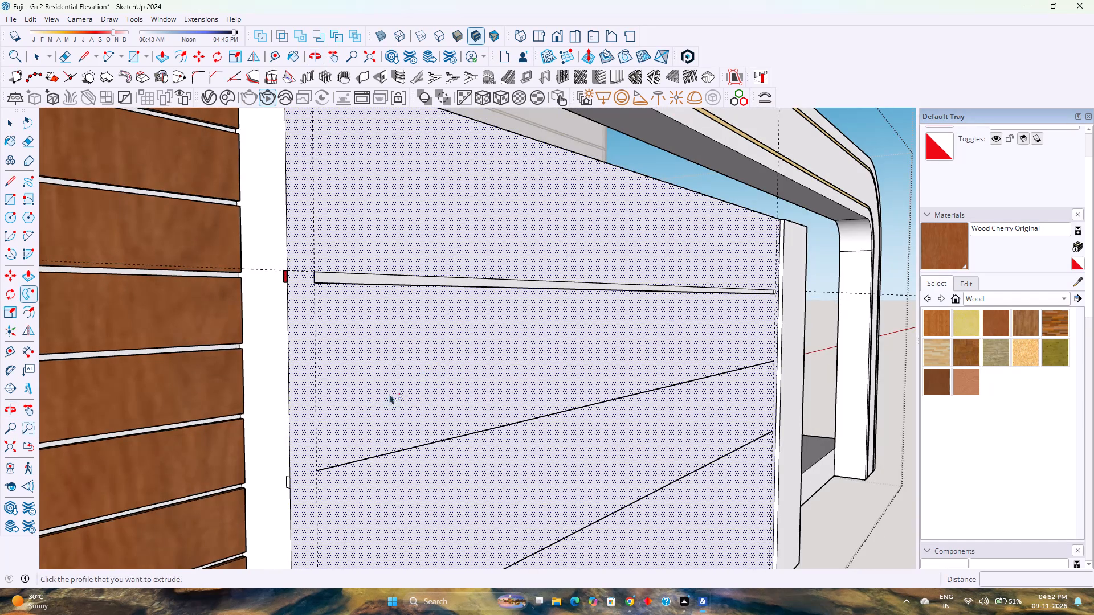
shift+middle_drag(324, 440, 423, 304)
key(space)
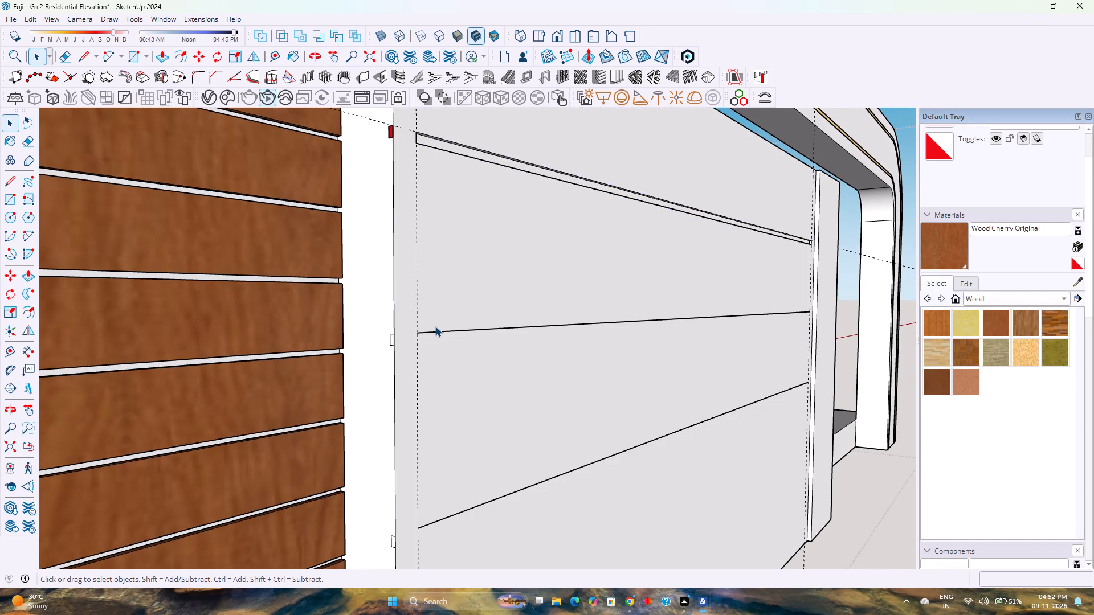
click(438, 332)
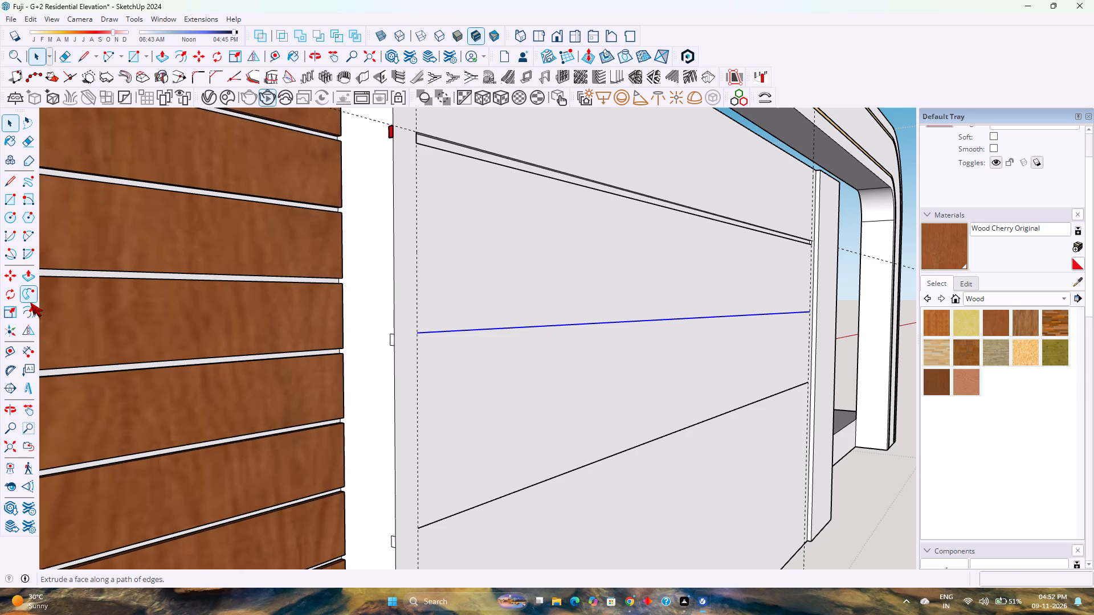
click(30, 302)
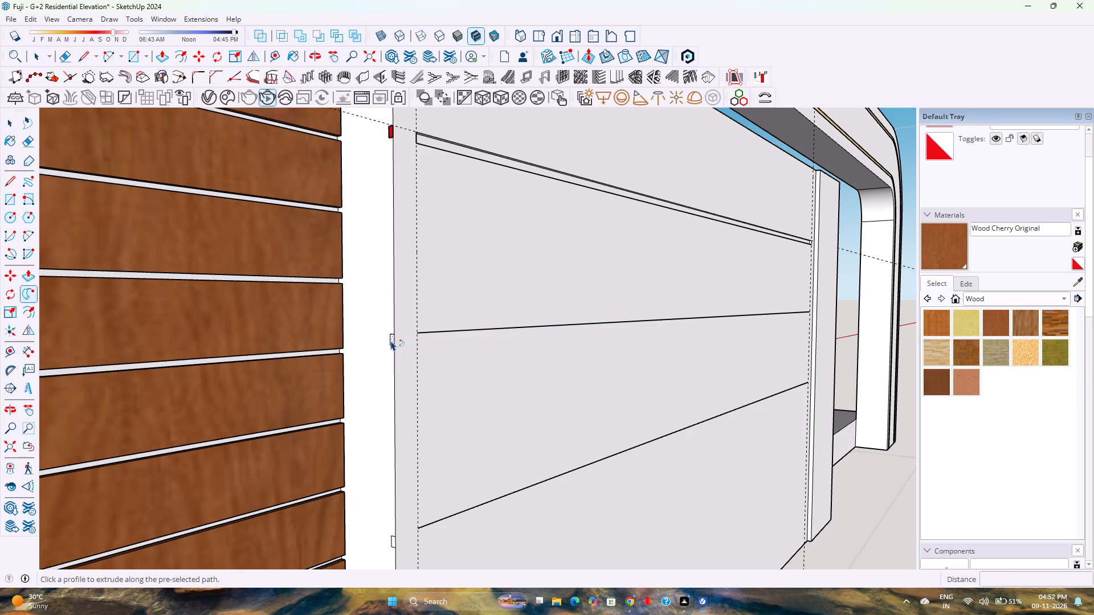
click(391, 341)
scroll(413, 393, down, 5)
Use Follow Me to run the bottom rectangular profile along the lowest horizontal line of the white panel.
key(space)
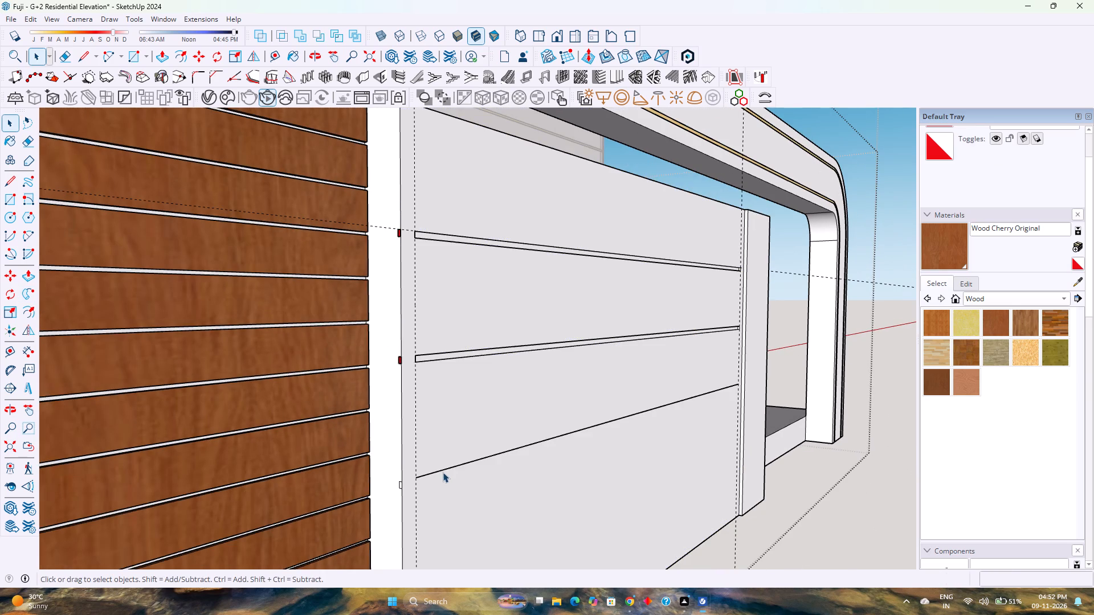
click(443, 469)
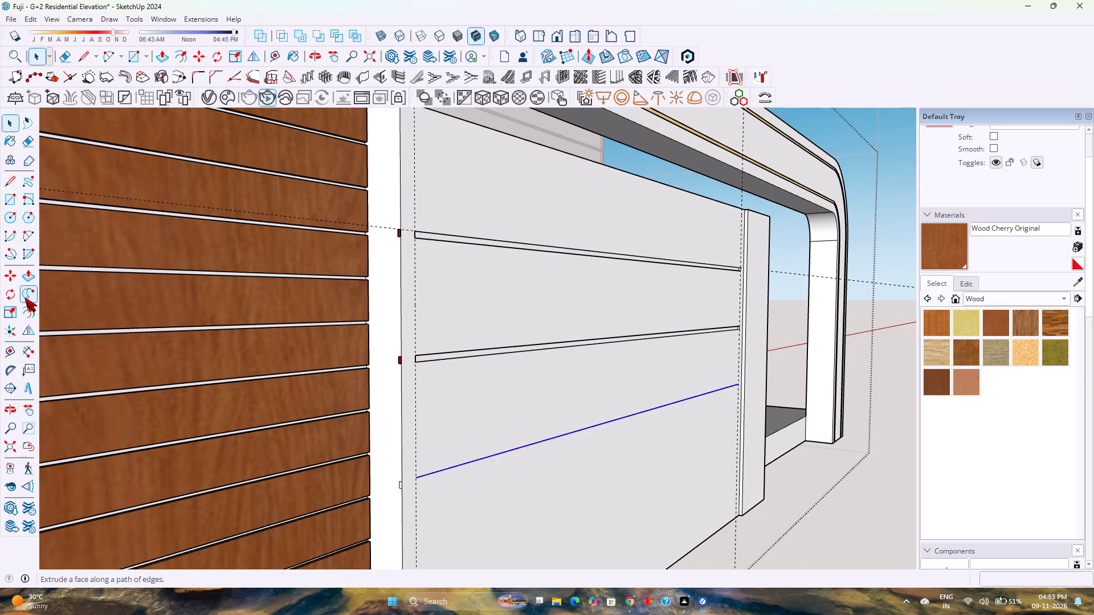
click(25, 297)
scroll(388, 483, up, 9)
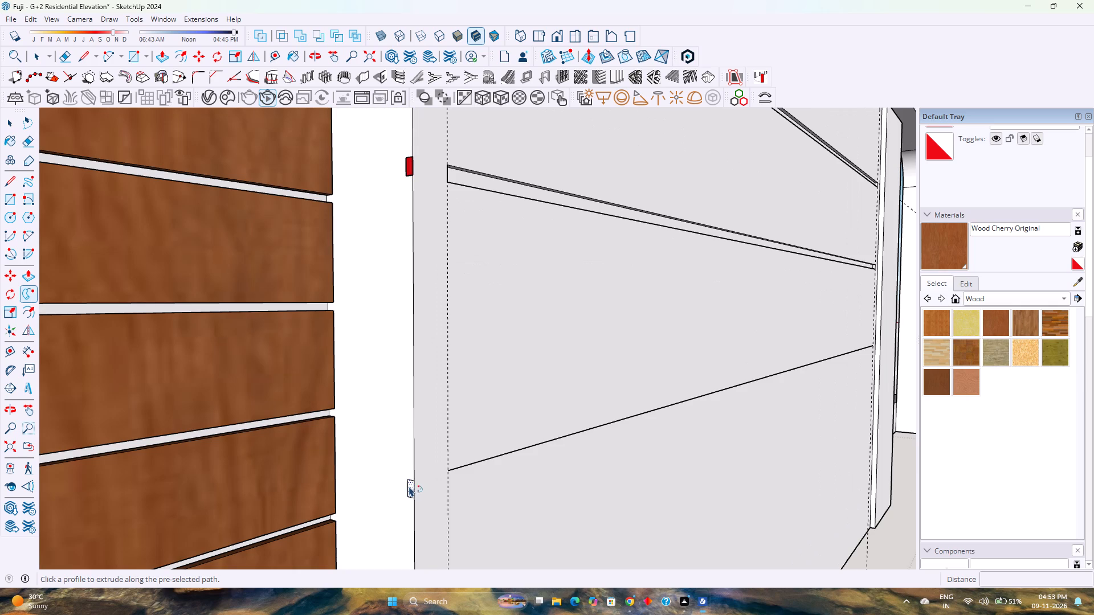
click(412, 488)
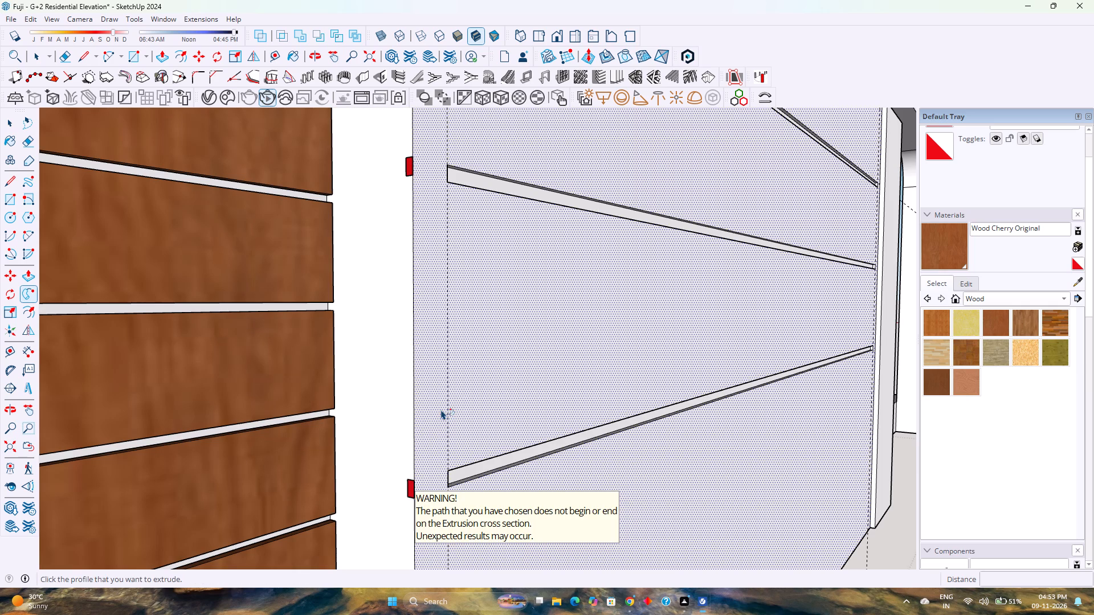
Fill the bottom profile's opening on the panel's end face with a 1" edge and erase the leftover outline.
key(l)
scroll(403, 503, up, 7)
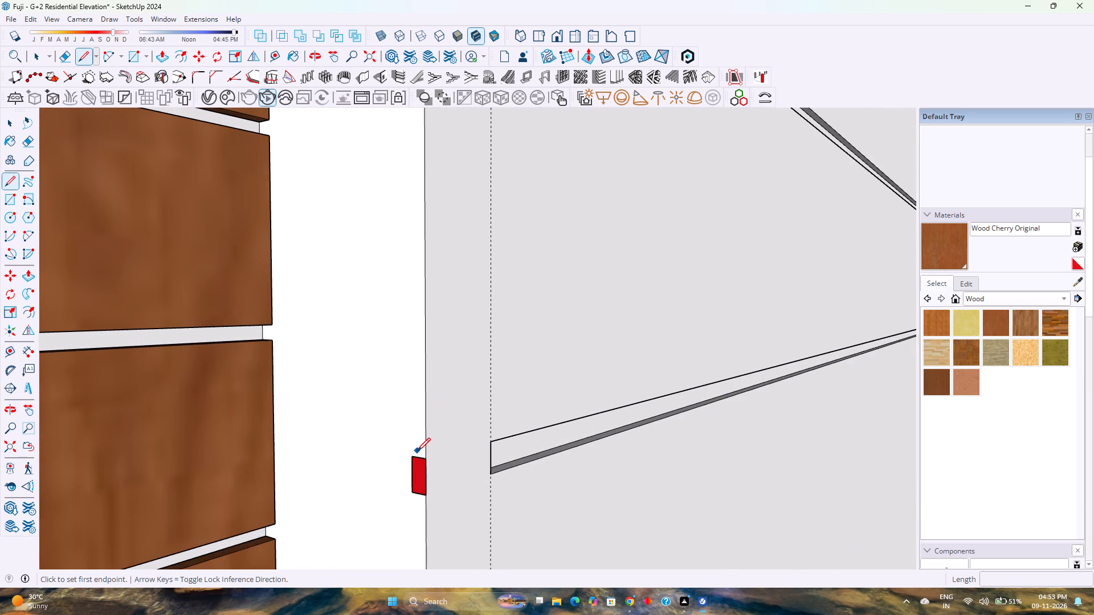
click(414, 456)
click(416, 494)
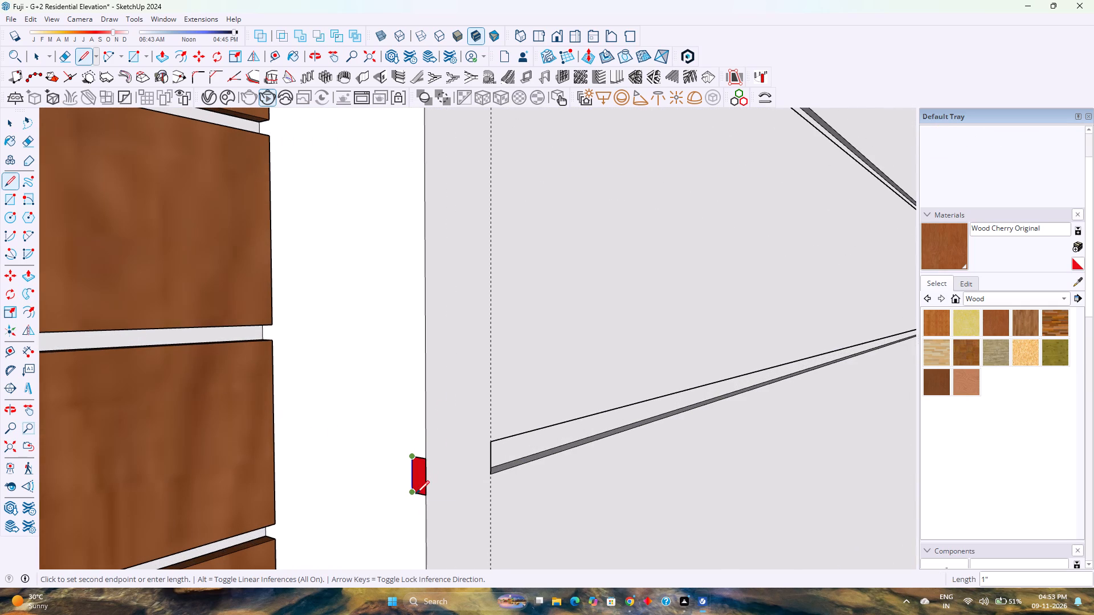
scroll(416, 494, up, 7)
key(space)
key(e)
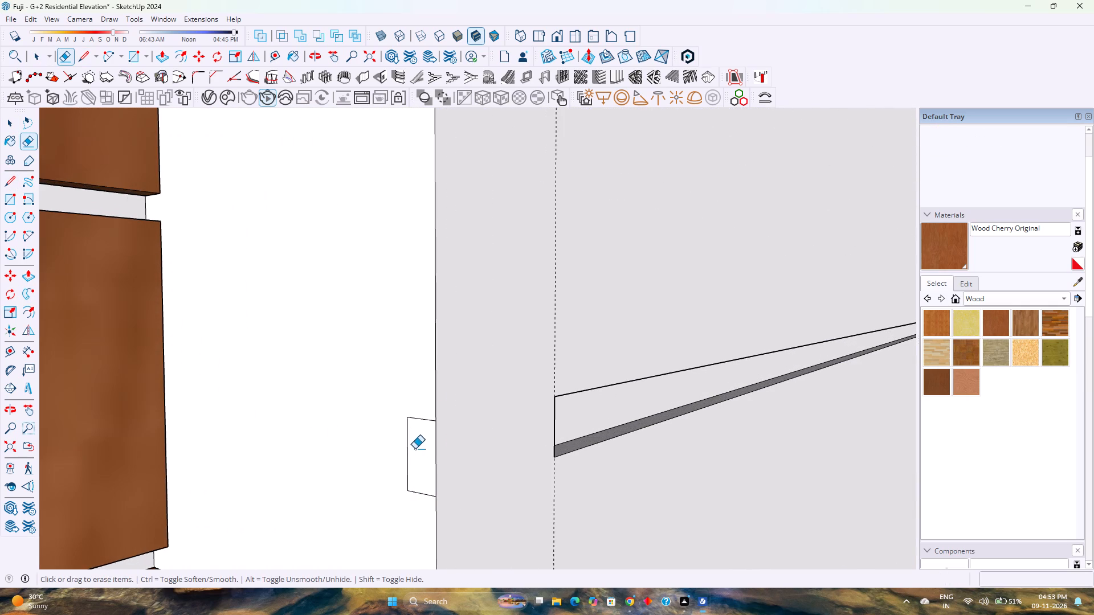
drag(414, 448, 403, 439)
drag(417, 417, 416, 433)
drag(415, 499, 418, 505)
drag(419, 489, 419, 483)
drag(419, 483, 419, 501)
scroll(413, 489, down, 15)
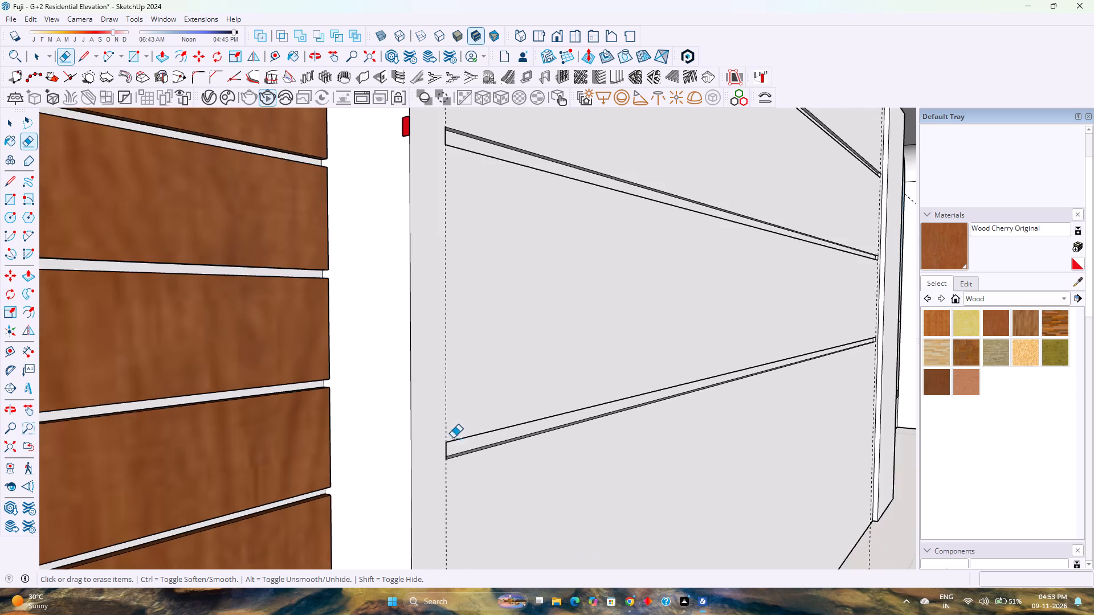
Draw a 1" edge across the middle profile's opening to fill the panel's end face there.
middle_drag(453, 438, 190, 446)
scroll(467, 446, up, 1)
middle_drag(467, 446, 635, 456)
scroll(661, 456, down, 1)
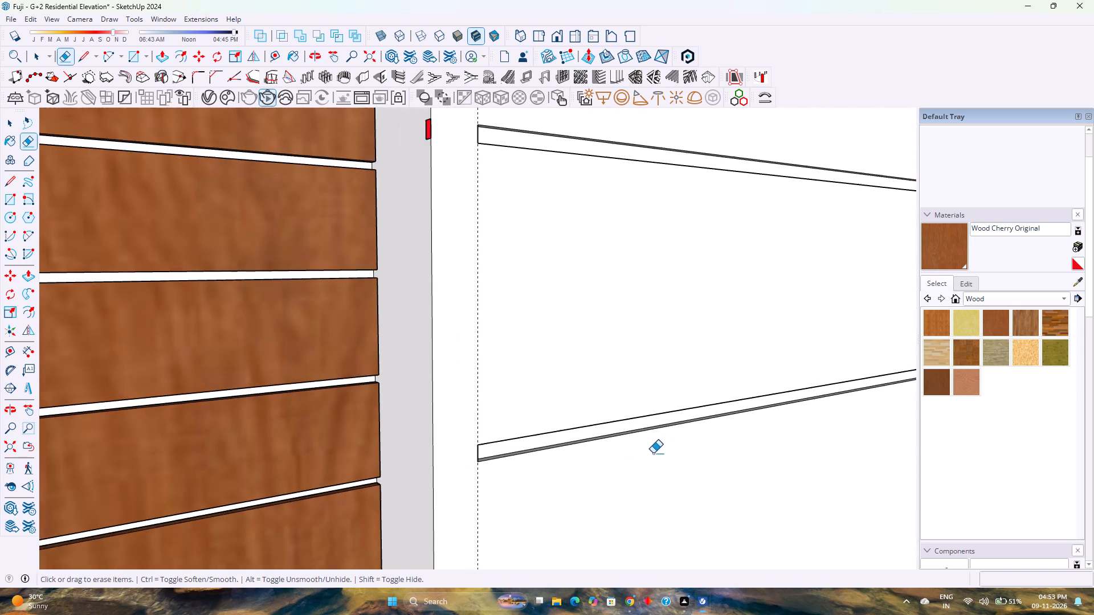
scroll(593, 420, down, 4)
shift+middle_drag(546, 269, 536, 443)
scroll(473, 428, up, 9)
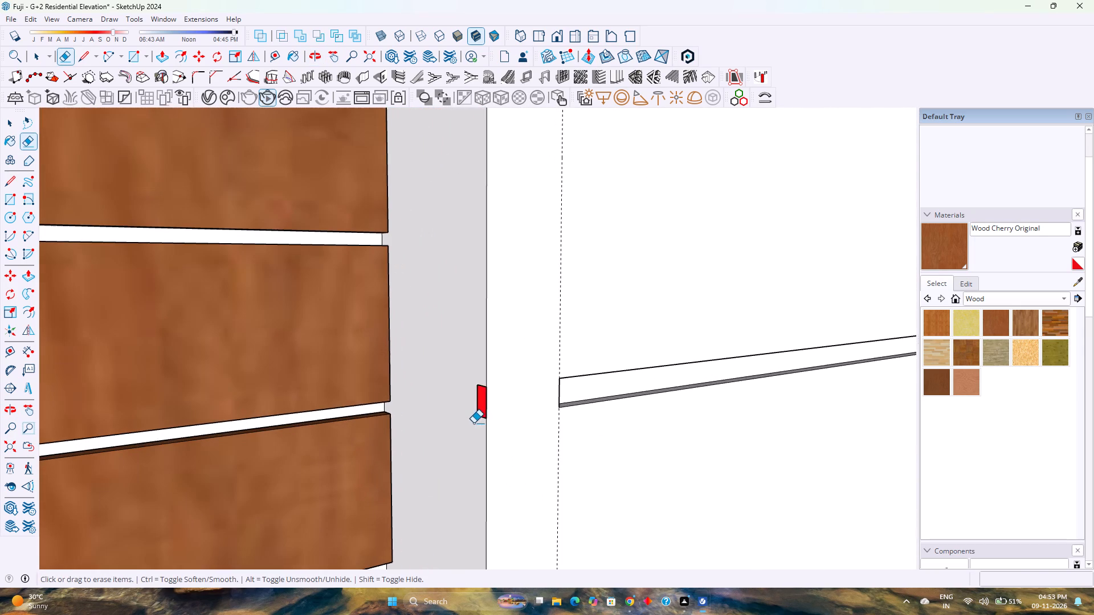
key(l)
click(476, 385)
click(475, 417)
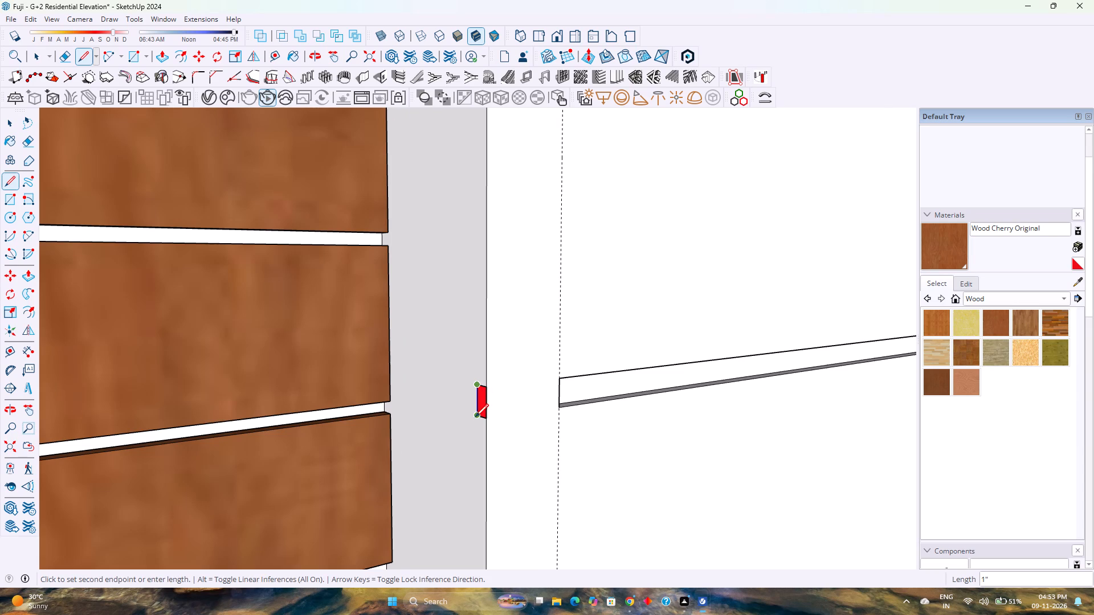
Fill the top profile's opening with a 1" edge and erase its leftover outline along with the horizontal guide.
scroll(476, 416, up, 4)
scroll(476, 411, down, 9)
scroll(476, 407, up, 1)
shift+middle_drag(488, 362, 520, 536)
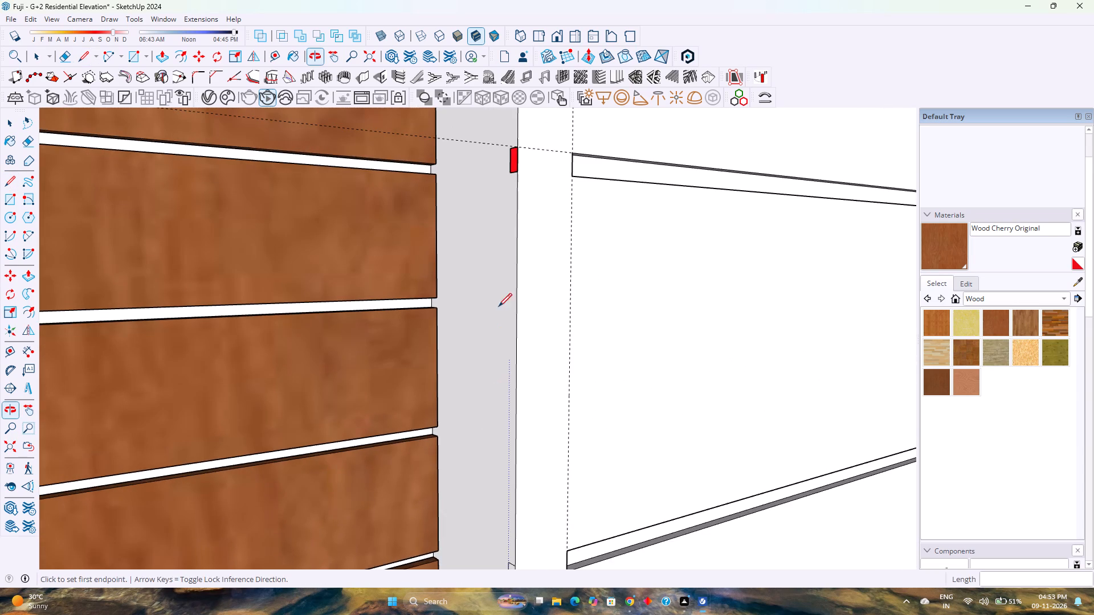
shift+middle_drag(495, 259, 515, 364)
scroll(525, 261, up, 3)
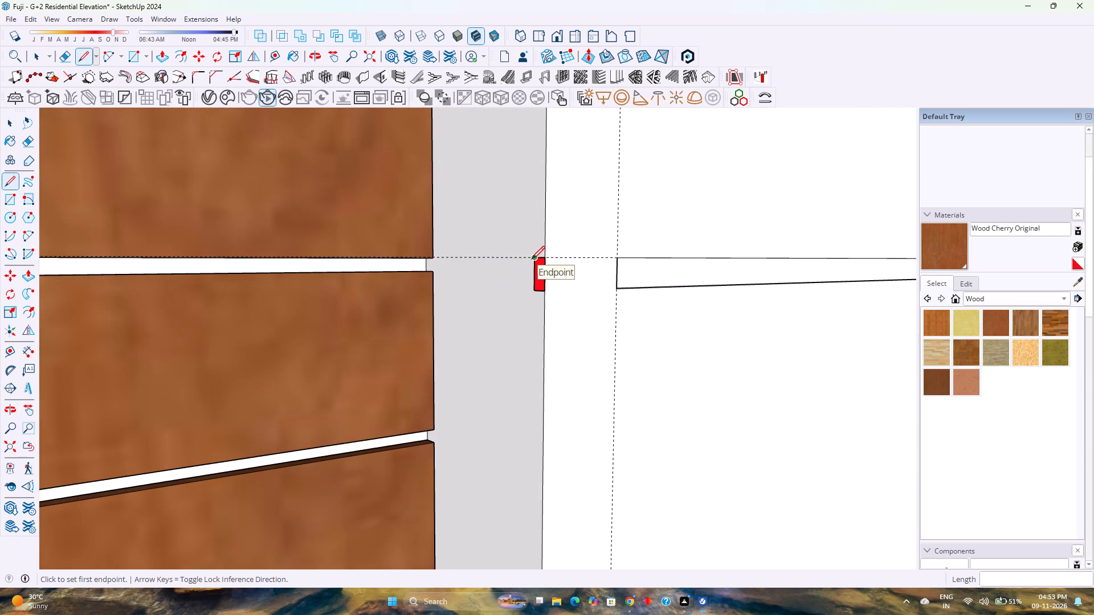
click(532, 259)
click(534, 291)
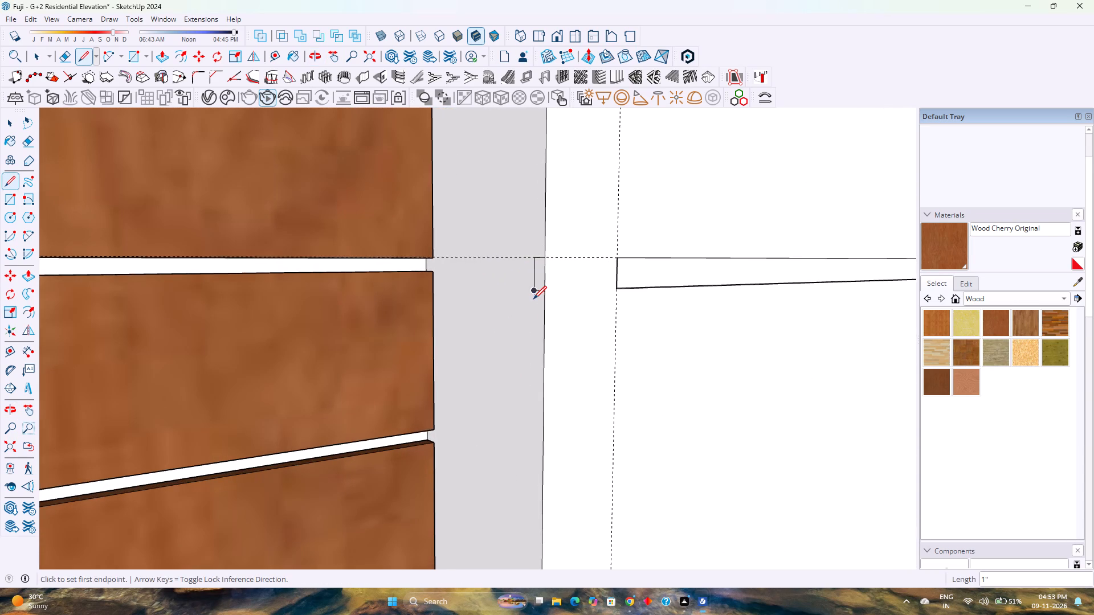
key(e)
click(534, 289)
click(537, 294)
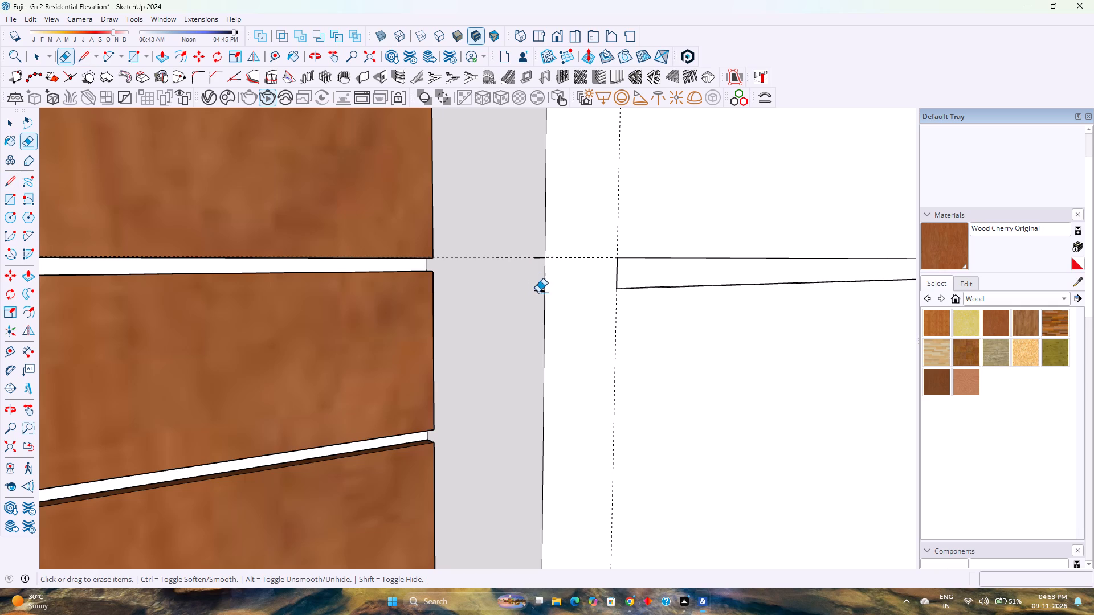
drag(539, 256, 533, 269)
Erase the leftover outline of the middle profile from the panel's end face.
scroll(520, 296, down, 8)
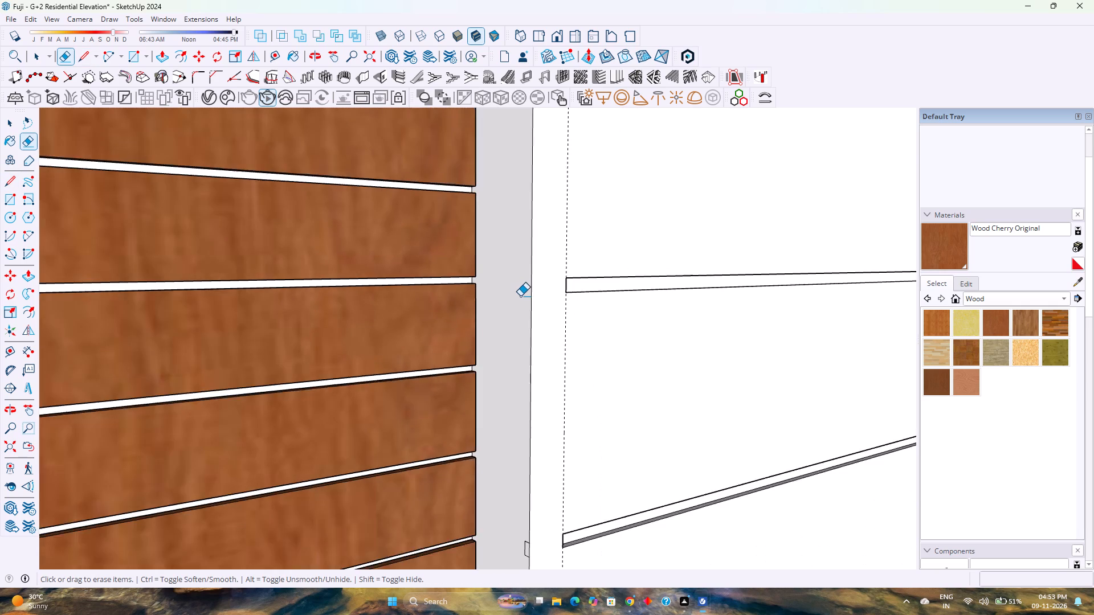
scroll(520, 296, down, 4)
scroll(519, 463, up, 9)
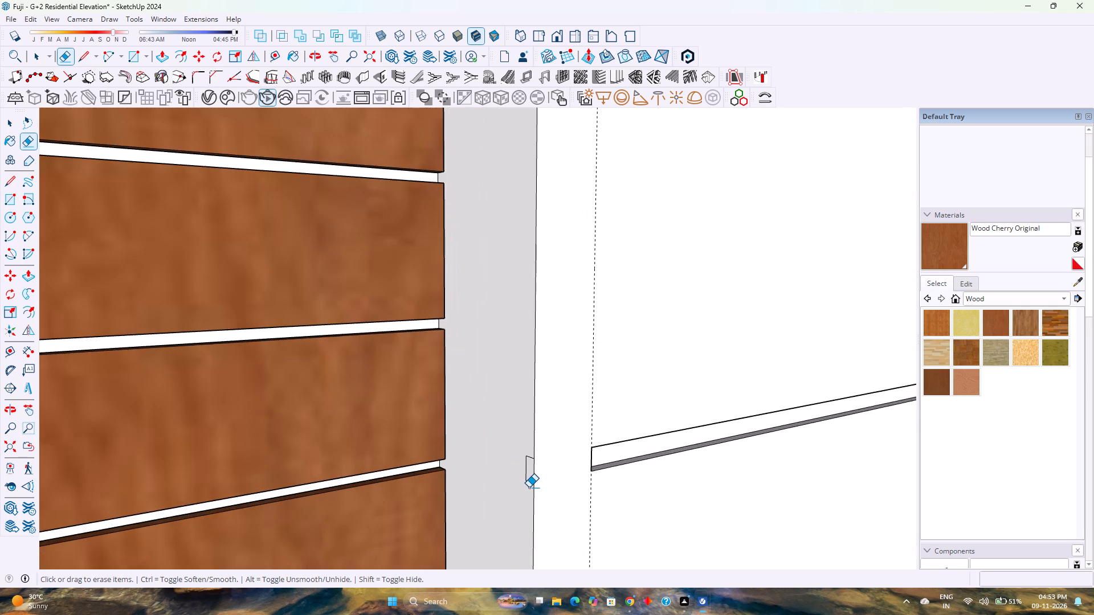
scroll(529, 487, up, 8)
drag(528, 479, 519, 437)
drag(527, 416, 528, 416)
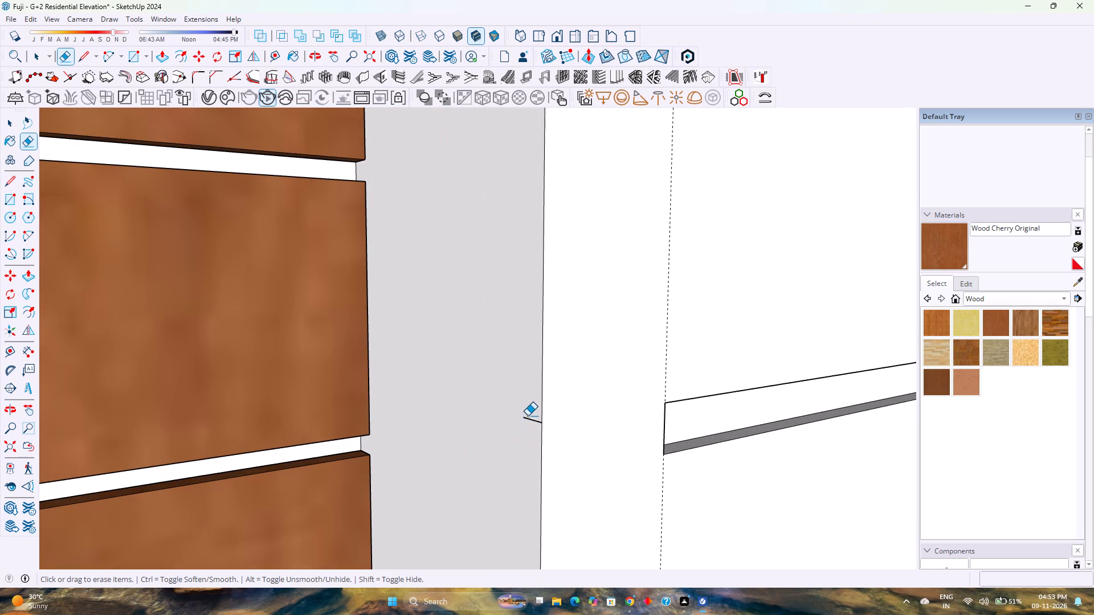
drag(528, 416, 529, 429)
scroll(517, 433, down, 4)
Erase the two vertical guide lines at the ends of the white panel's grooves.
drag(687, 288, 591, 300)
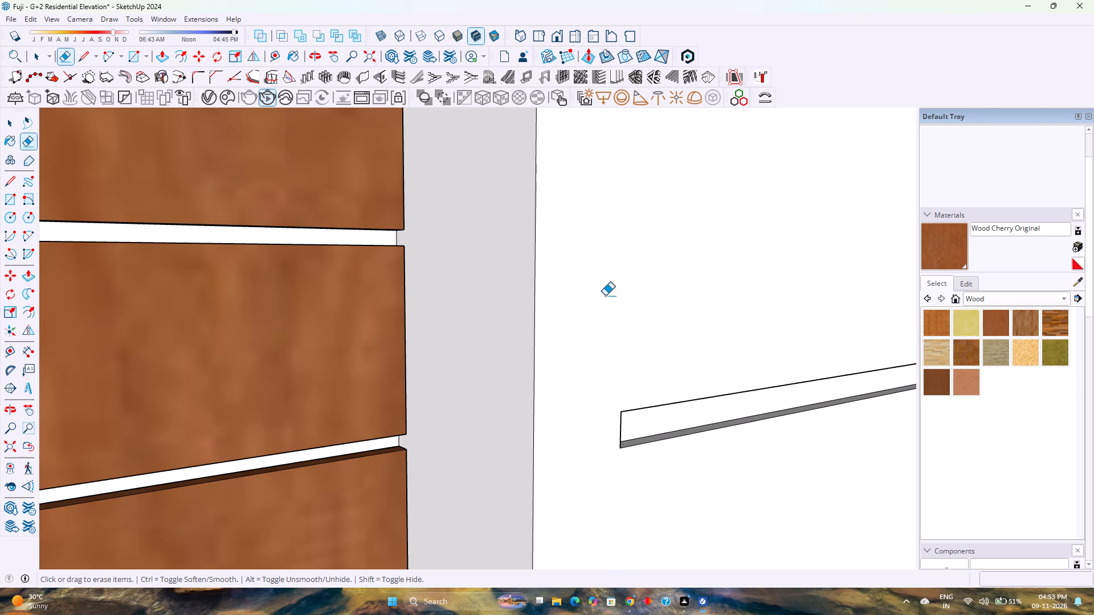
scroll(605, 296, down, 20)
scroll(605, 296, down, 5)
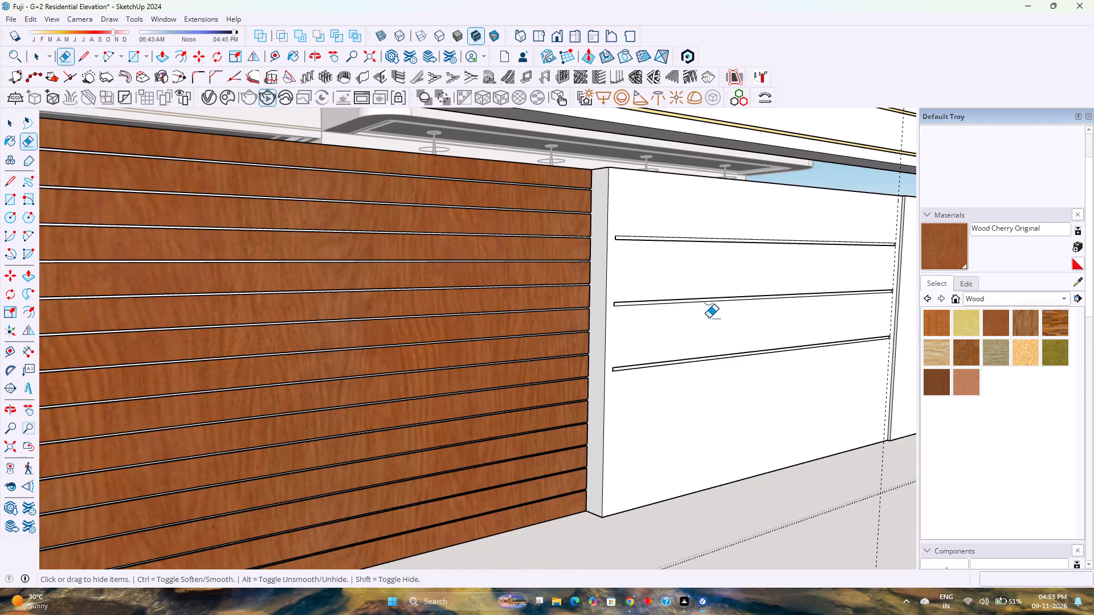
shift+middle_drag(709, 318, 395, 433)
shift+middle_click(395, 433)
scroll(655, 346, up, 8)
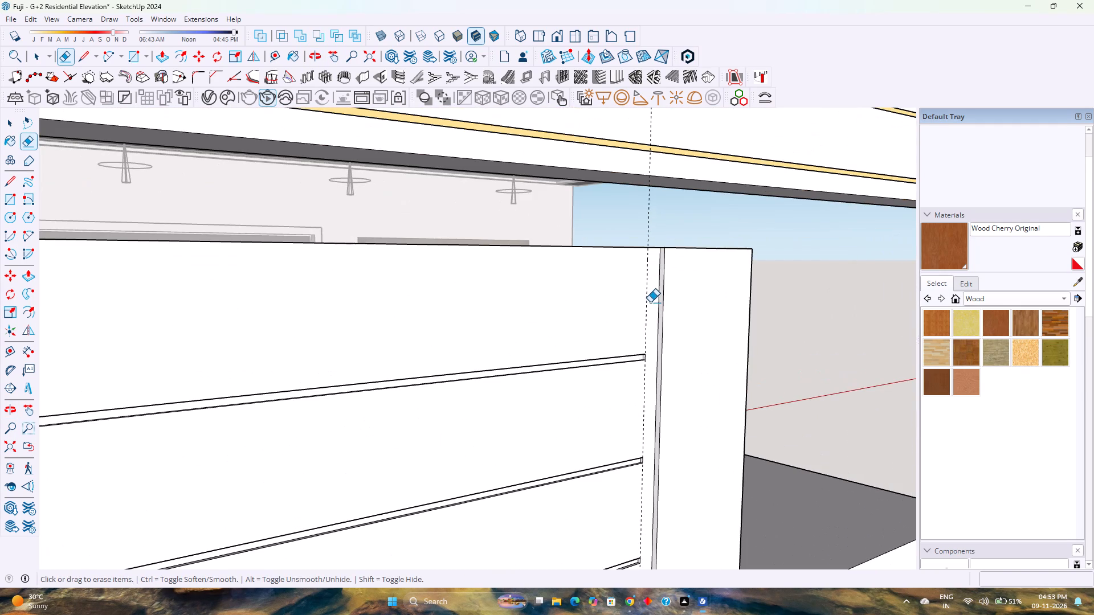
click(650, 301)
key(space)
Examine the three panel grooves beside the wood louvres and the front boundary wall as a whole.
scroll(622, 310, down, 3)
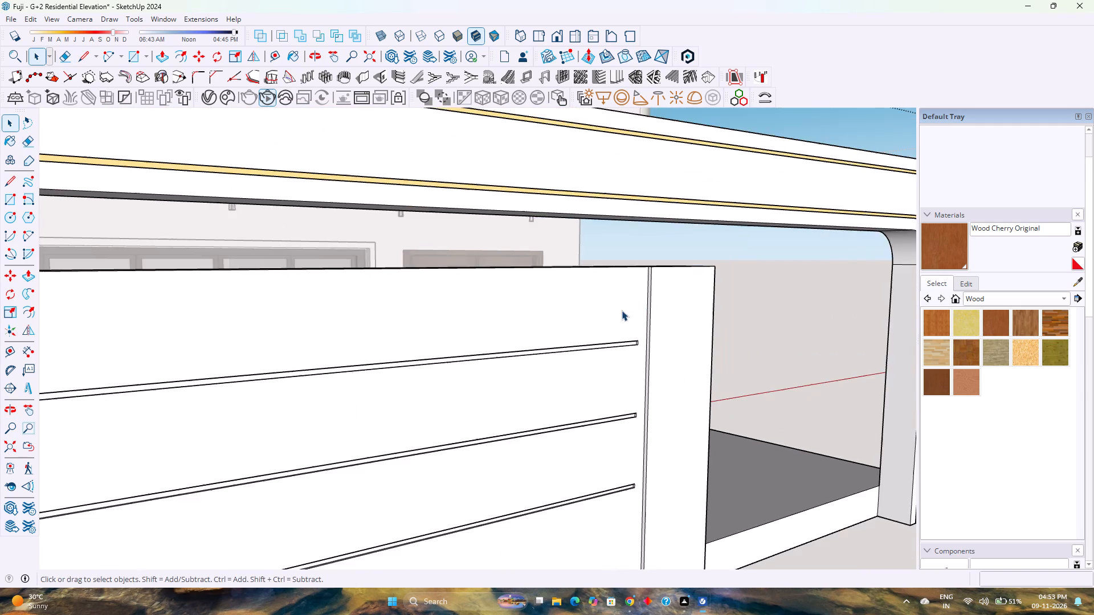
scroll(622, 310, down, 8)
scroll(618, 313, up, 1)
scroll(618, 313, down, 4)
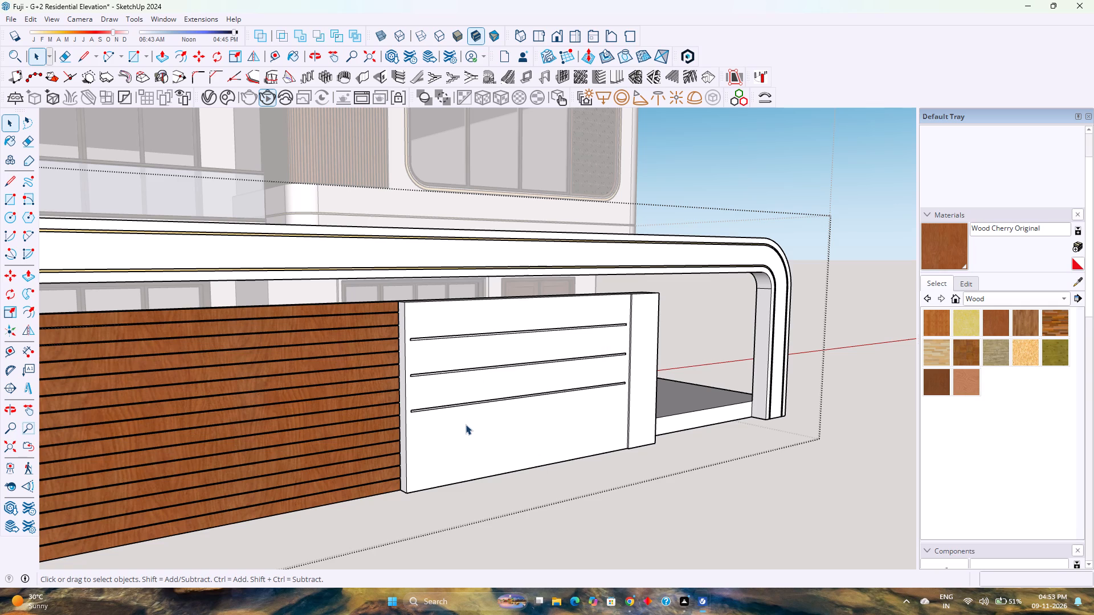
scroll(570, 378, down, 2)
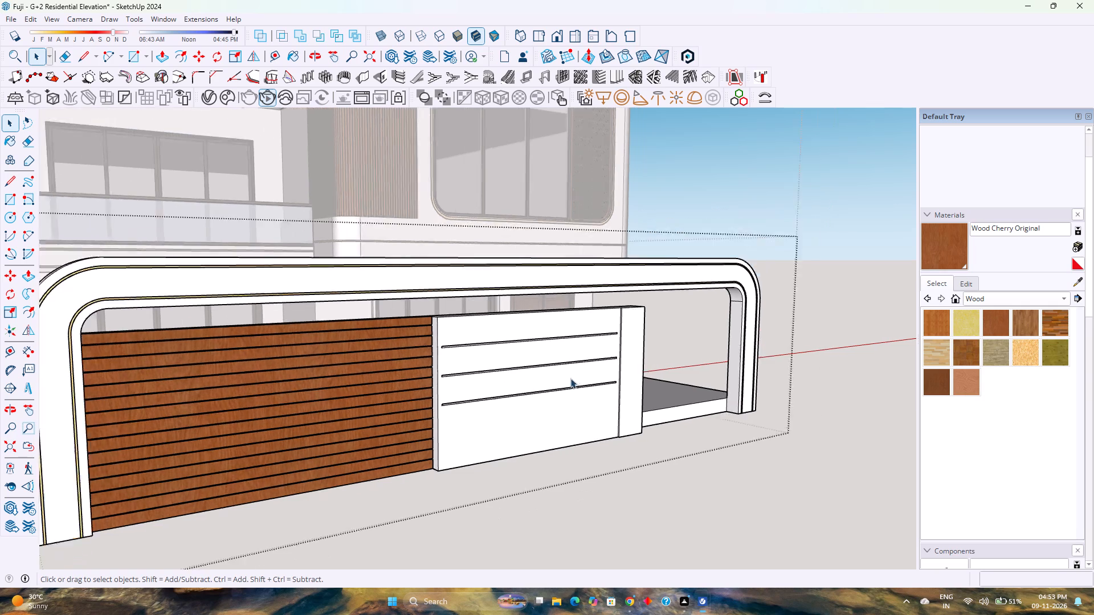
scroll(570, 378, down, 1)
middle_drag(573, 378, 363, 386)
middle_click(363, 386)
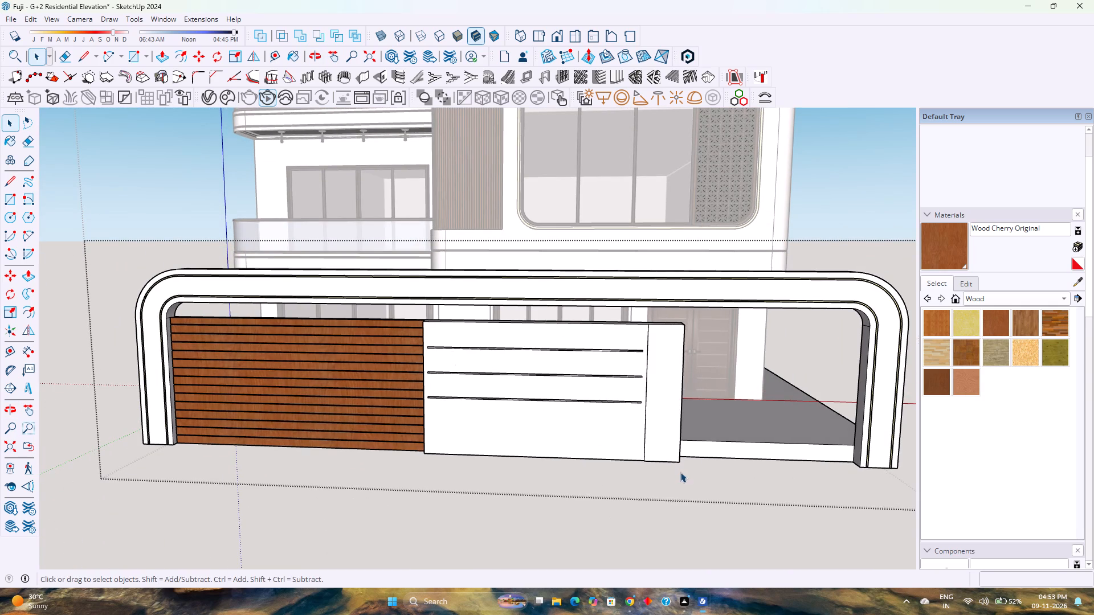
Pull the front face of the low plinth in the wall opening 1' forward, flush with the adjoining pillar's front.
scroll(711, 471, up, 3)
middle_drag(709, 448, 475, 491)
middle_click(475, 491)
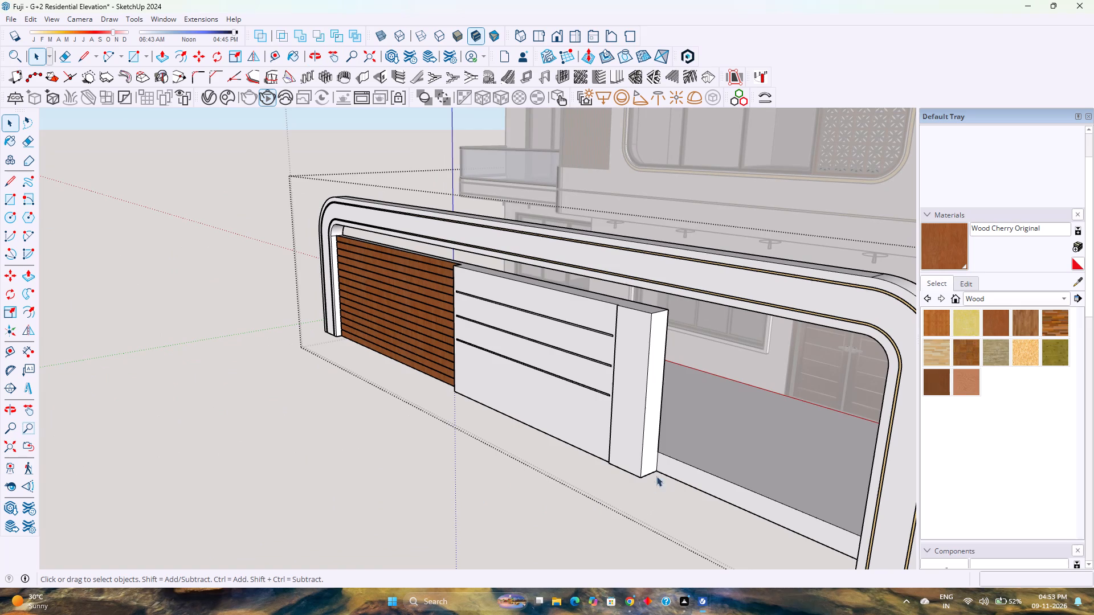
click(660, 469)
key(p)
click(672, 460)
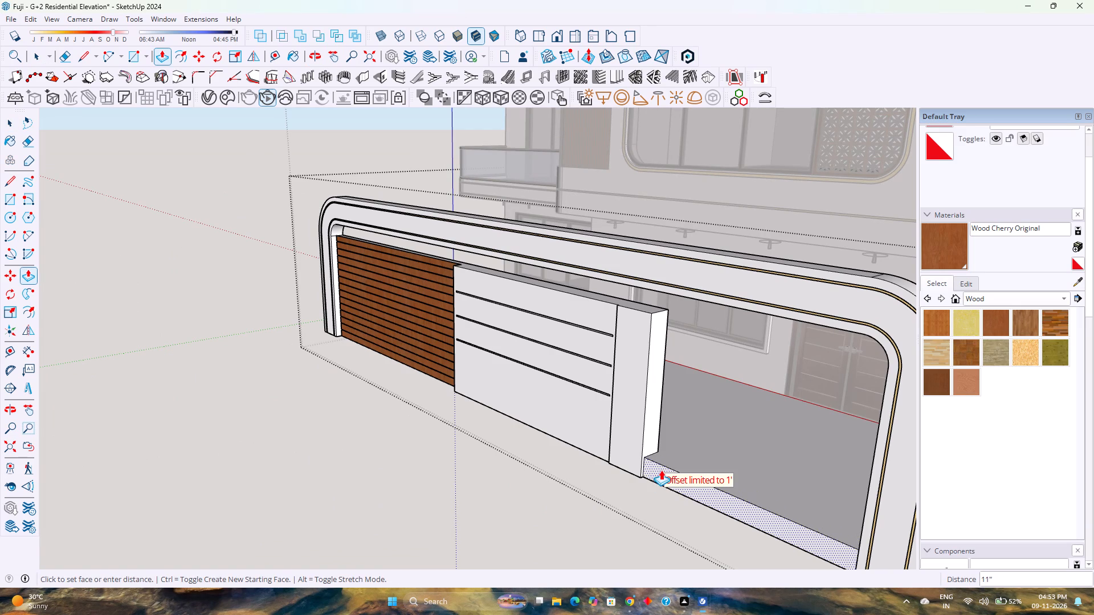
click(641, 436)
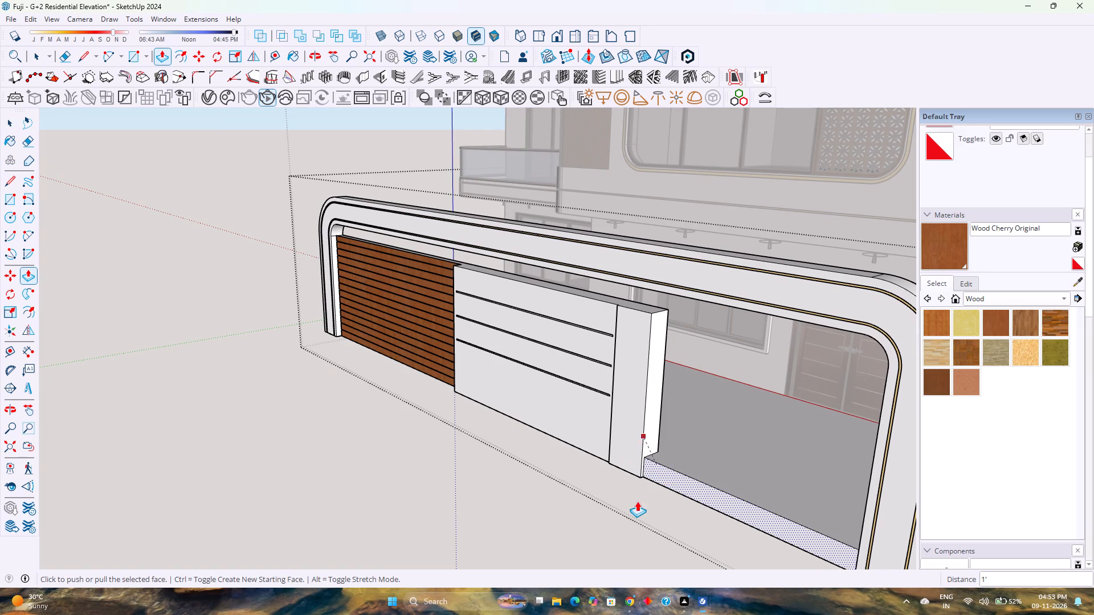
scroll(641, 500, up, 5)
middle_drag(660, 473, 590, 498)
middle_click(589, 499)
scroll(596, 490, down, 4)
middle_drag(597, 490, 789, 458)
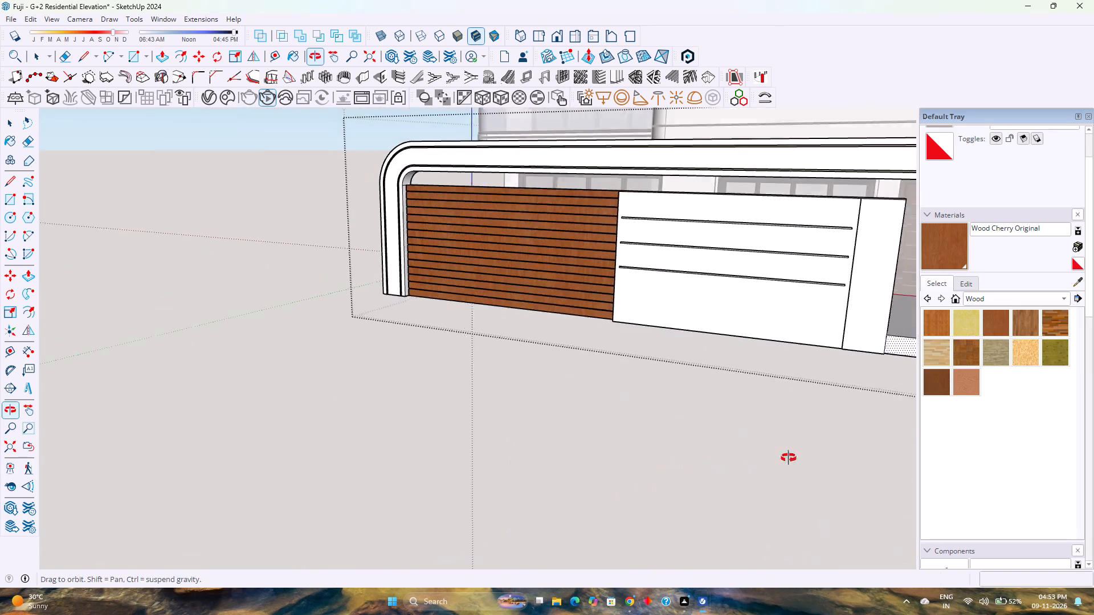
Examine the plinth in the wall opening, where it meets the pillar and the curved frame, from several angles.
middle_drag(789, 458, 798, 457)
scroll(794, 443, down, 3)
shift+middle_drag(779, 425, 546, 456)
shift+middle_click(544, 457)
middle_drag(531, 458, 787, 553)
middle_click(789, 552)
scroll(791, 541, down, 1)
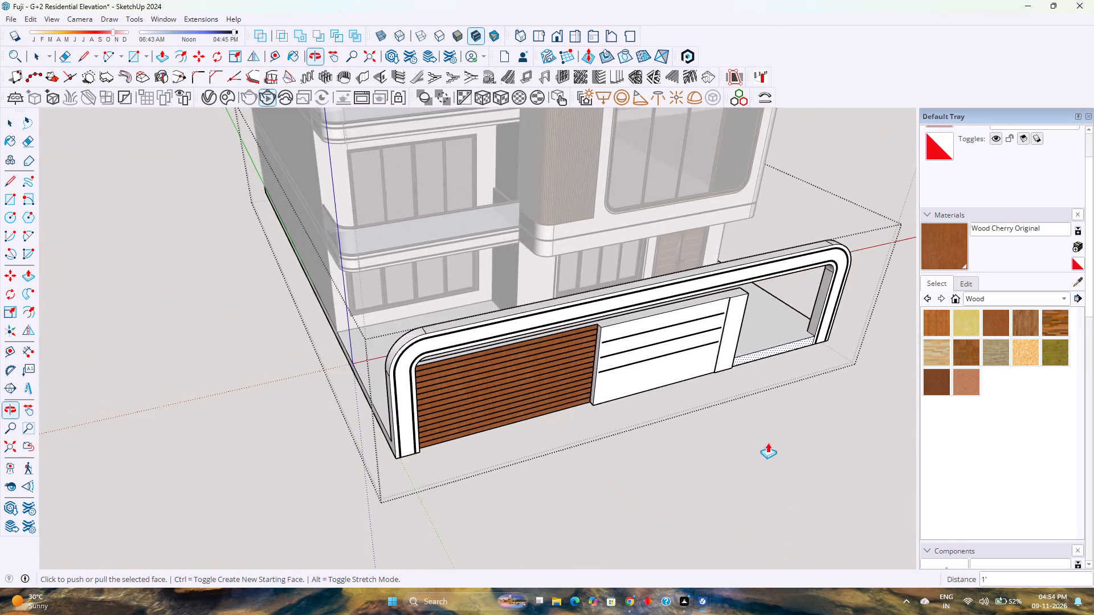
scroll(661, 385, up, 7)
scroll(809, 327, up, 2)
shift+middle_drag(807, 333, 422, 483)
shift+middle_click(422, 483)
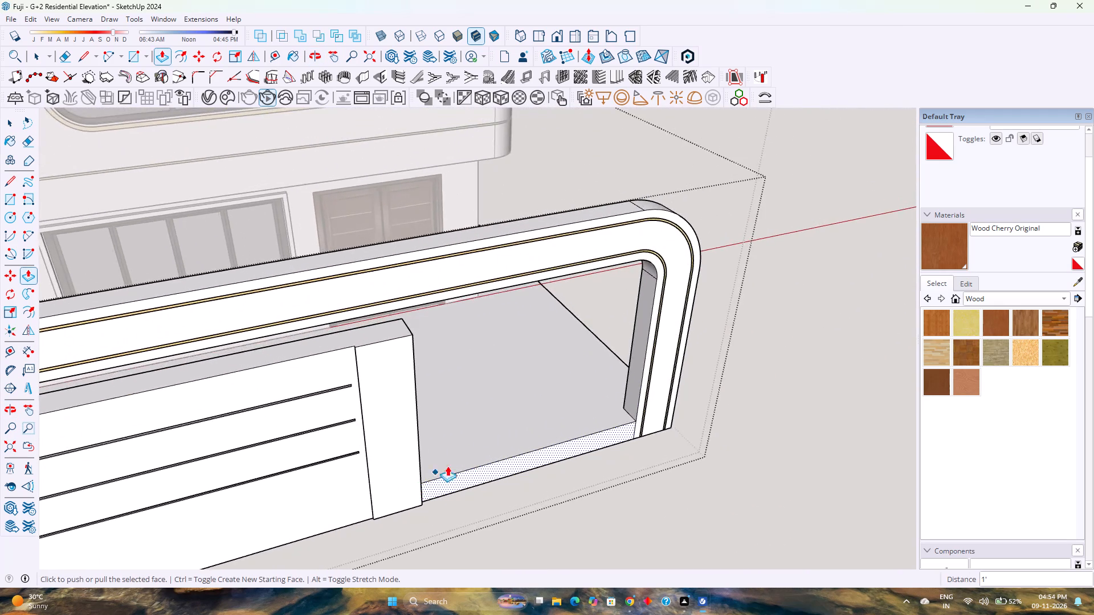
scroll(463, 461, down, 3)
middle_drag(463, 461, 542, 466)
scroll(544, 466, down, 1)
scroll(576, 429, up, 6)
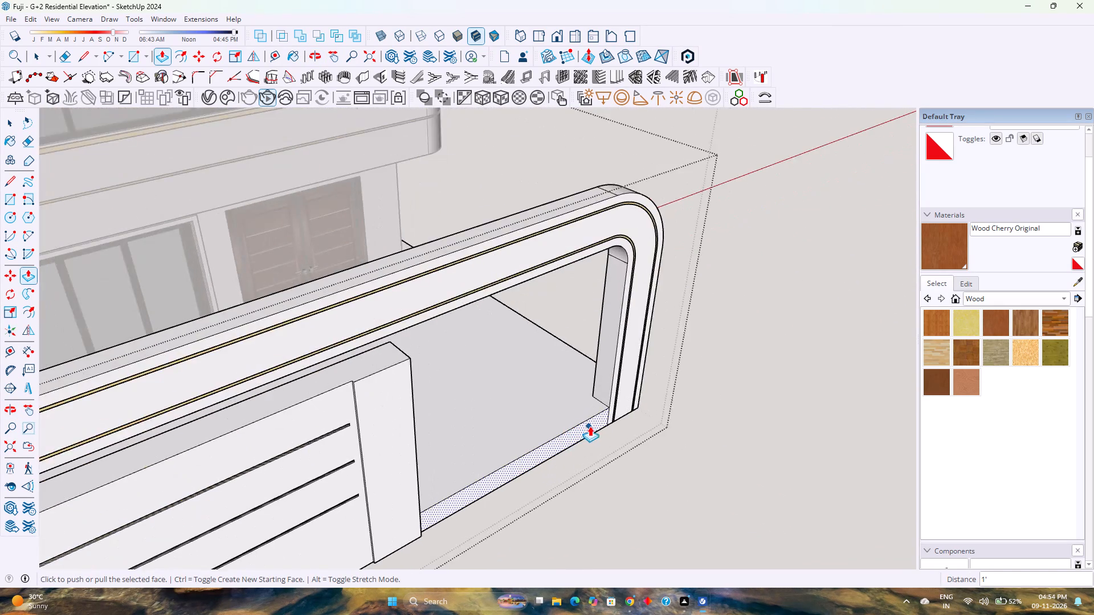
scroll(590, 426, up, 2)
scroll(590, 425, down, 7)
key(space)
scroll(590, 425, down, 6)
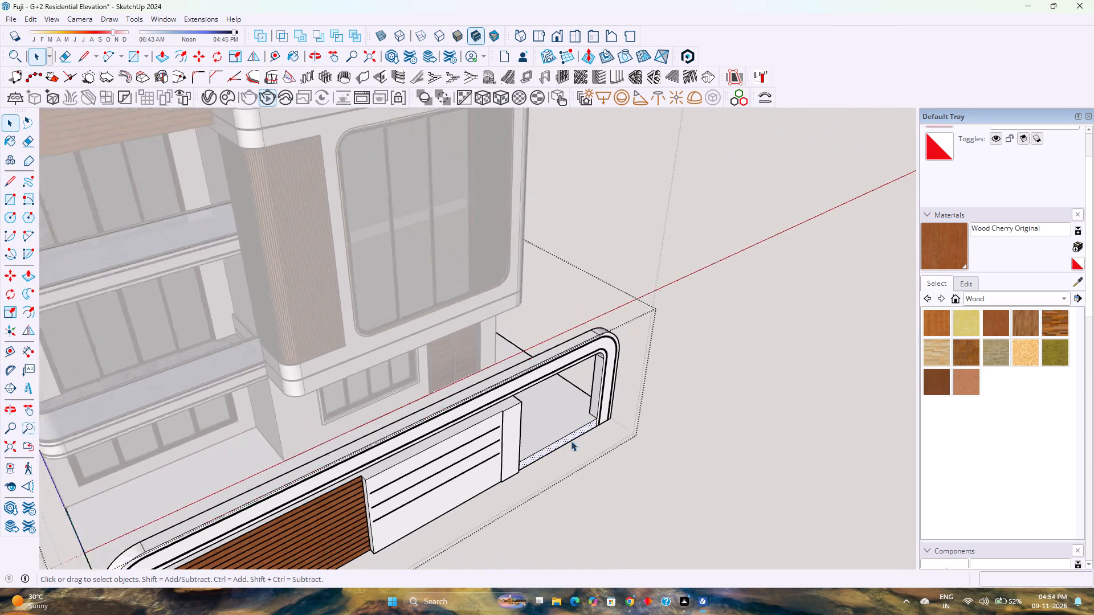
Copy the inner face of the white panel's top groove 1' straight out in front of the panel.
scroll(571, 441, down, 2)
shift+middle_drag(278, 470, 353, 421)
scroll(605, 422, up, 8)
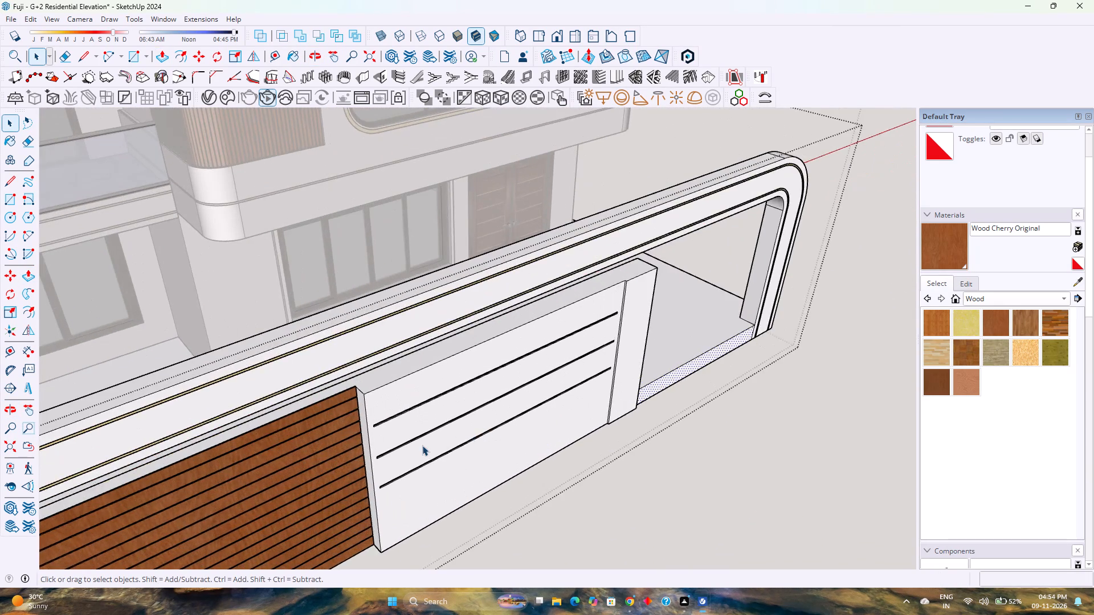
scroll(421, 446, up, 10)
scroll(376, 382, up, 8)
middle_drag(251, 392, 273, 360)
middle_click(273, 359)
scroll(251, 403, up, 4)
click(250, 405)
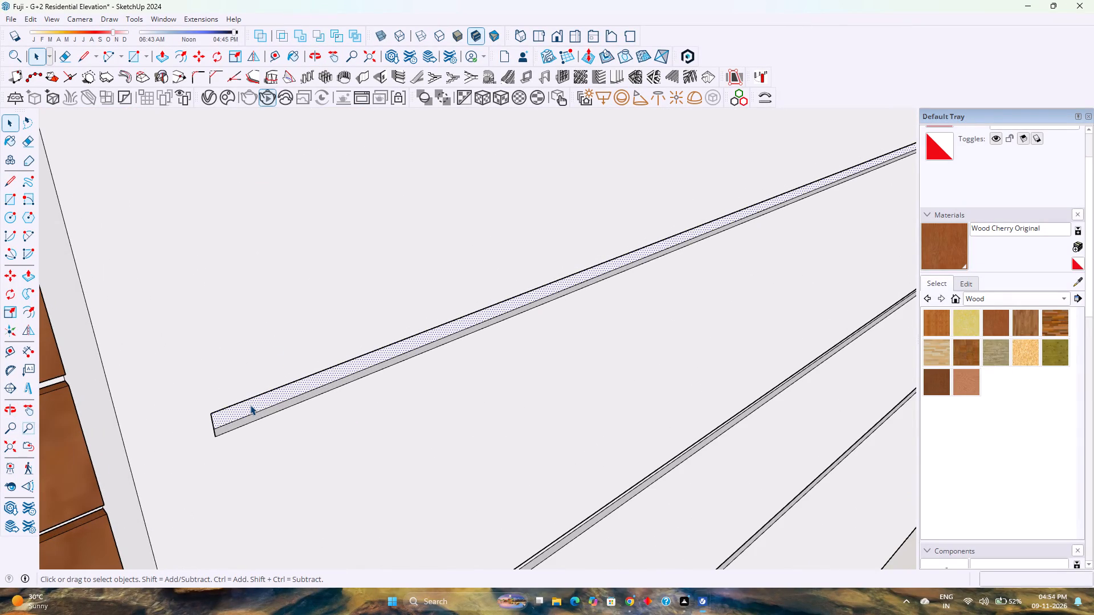
key(m)
click(219, 437)
scroll(259, 481, down, 15)
key(Left)
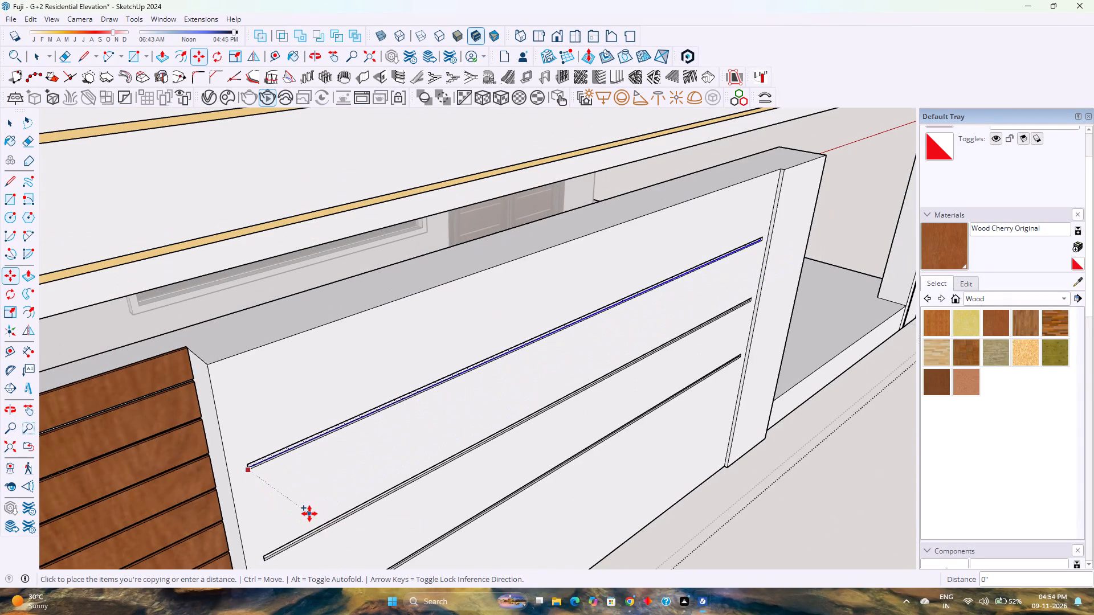
key(Left)
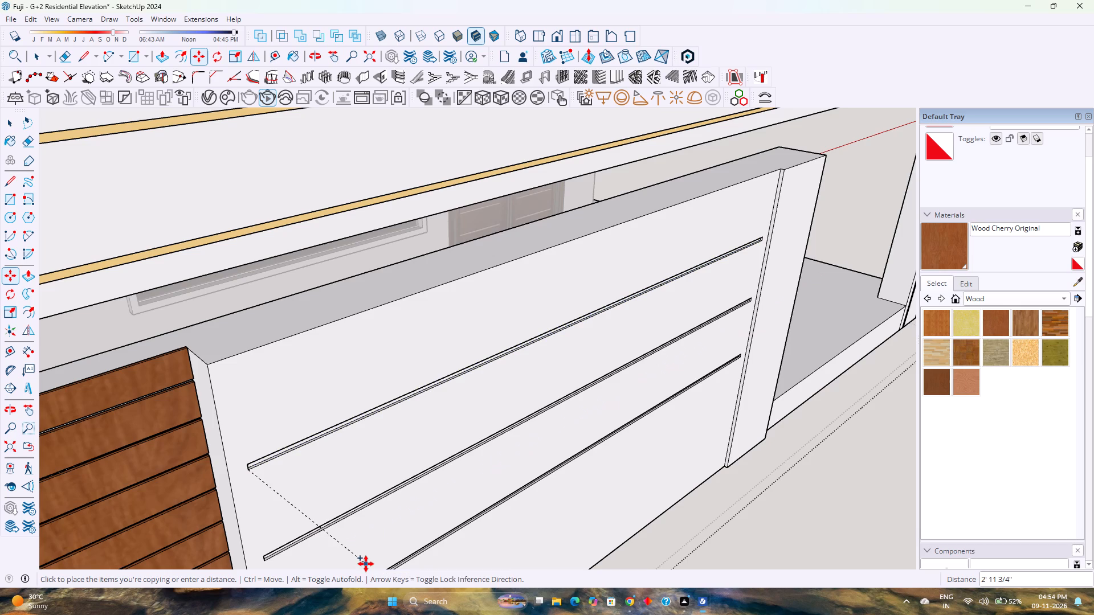
scroll(363, 506, down, 13)
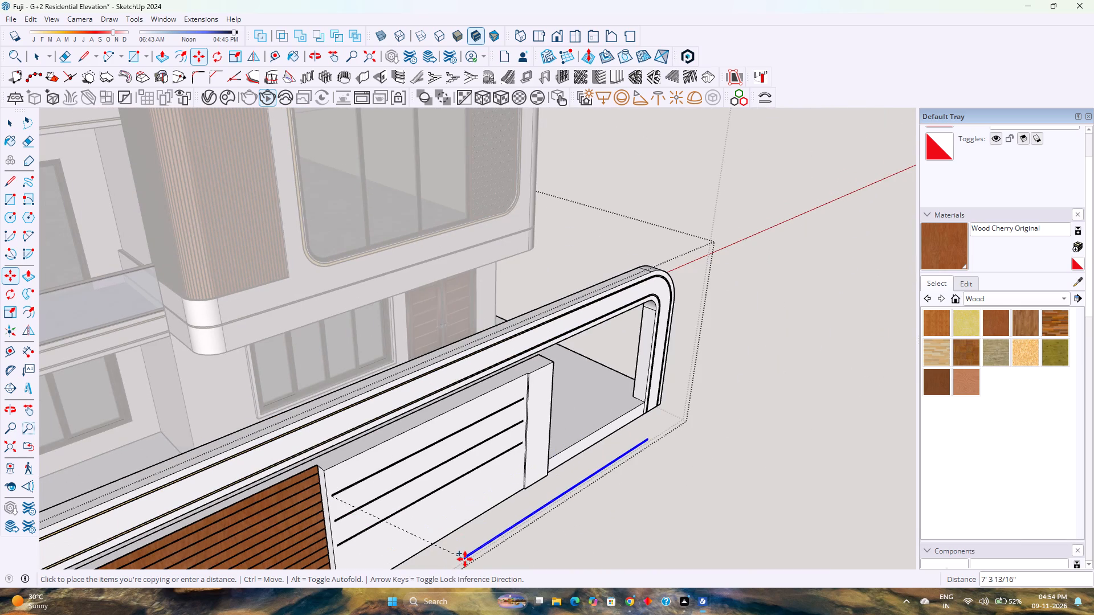
key(Left)
text(1')
key(Return)
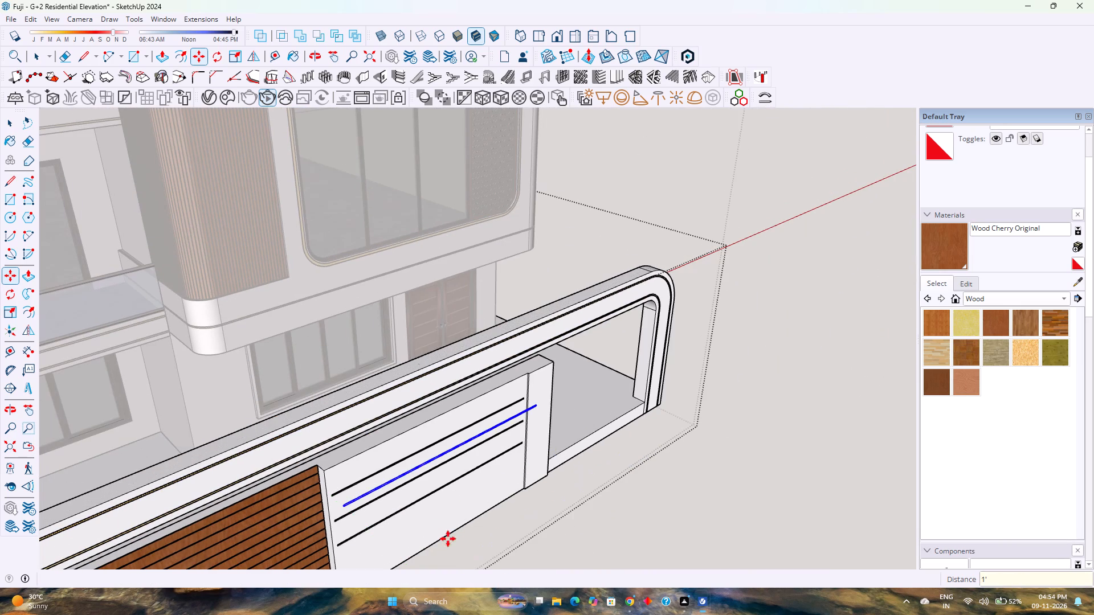
Make the copied strip face in front of the panel a group.
scroll(409, 481, up, 13)
right_click(400, 464)
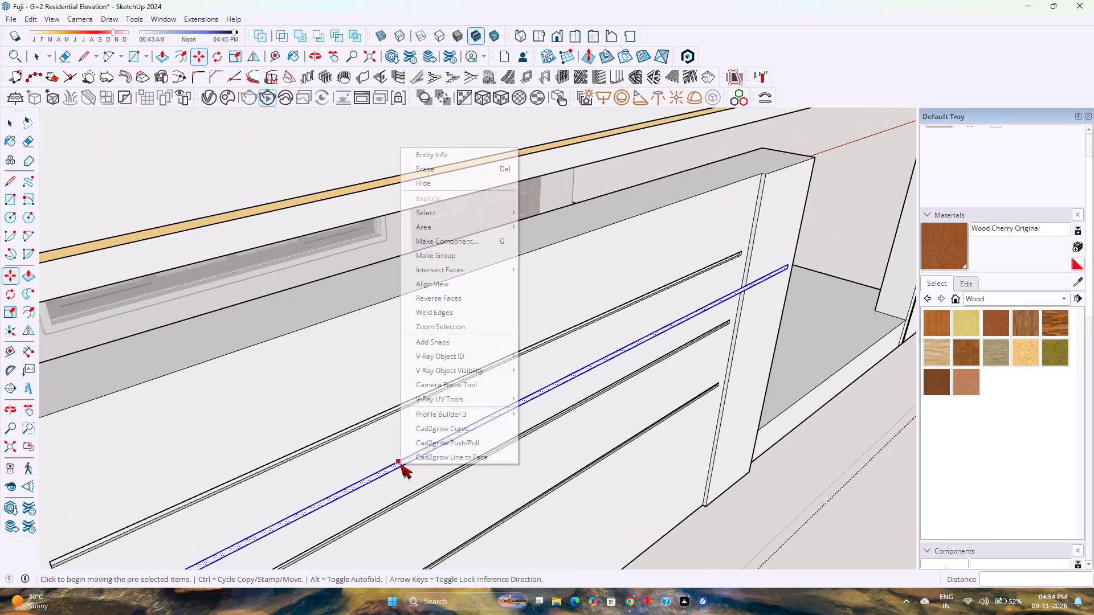
click(456, 258)
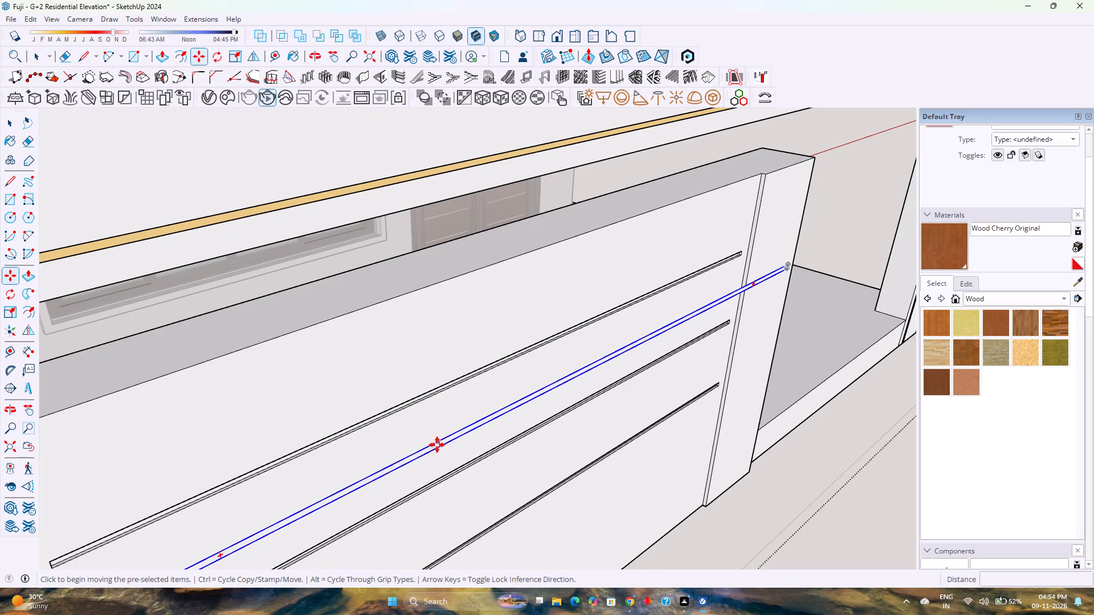
Inside the strip group, extrude the face 1" to form a long thin bar.
key(space)
scroll(430, 448, up, 3)
double_click(430, 448)
scroll(430, 448, up, 3)
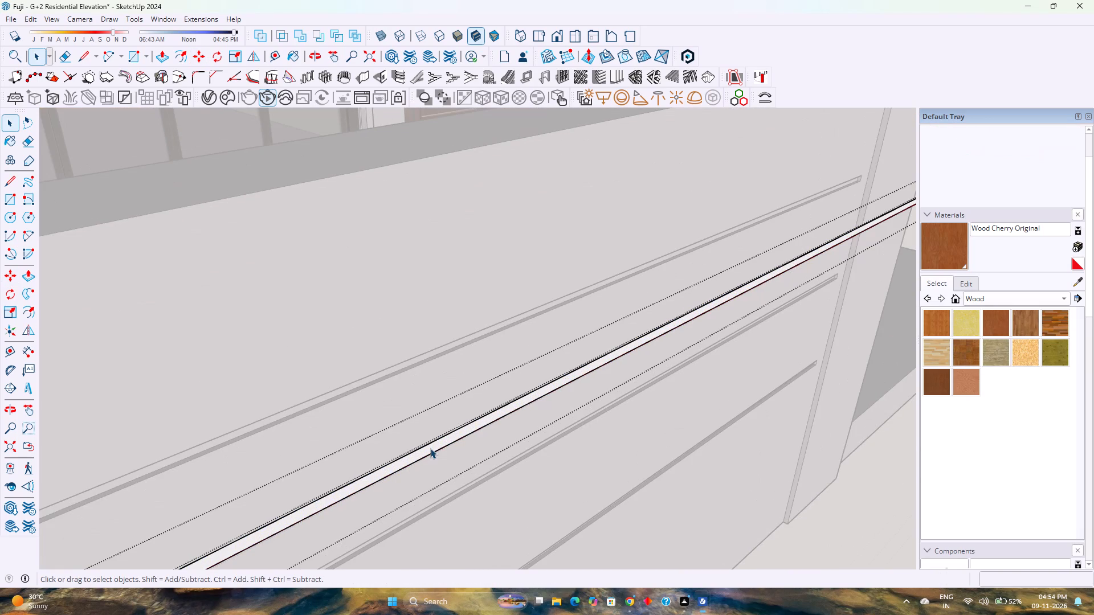
key(p)
click(430, 448)
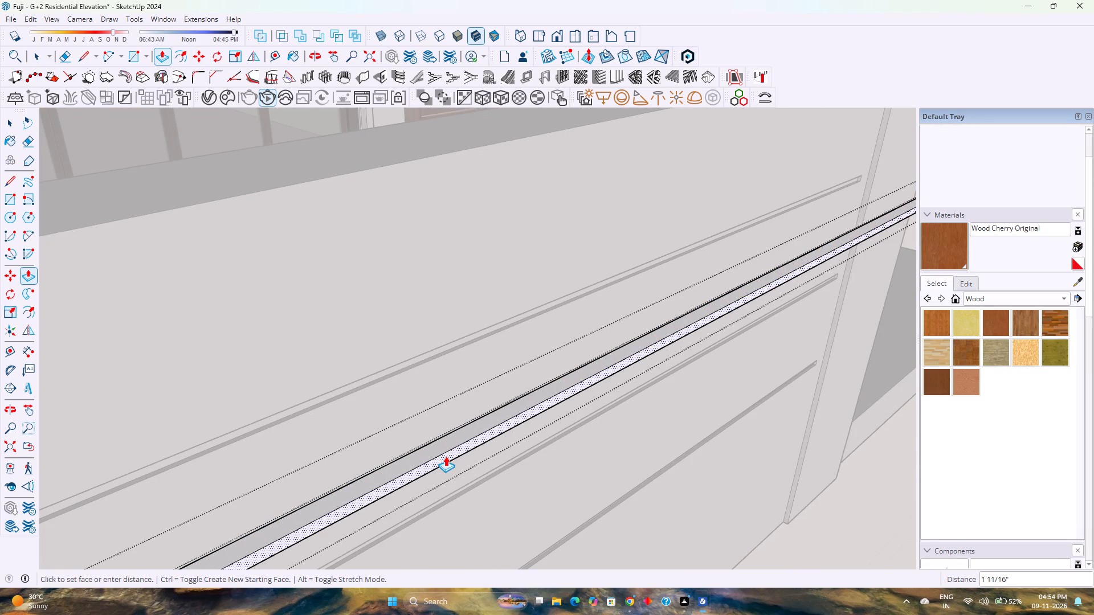
key(1)
key(Return)
scroll(448, 397, down, 10)
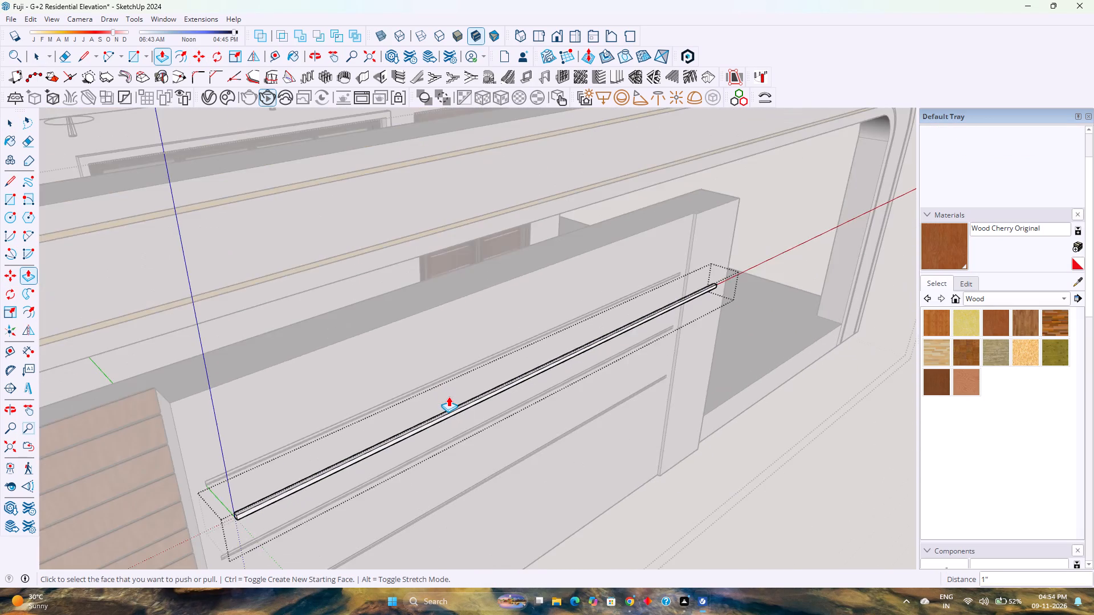
Push the bar's front face back 0.5" to thin it, and close the group.
scroll(448, 396, down, 3)
scroll(280, 457, up, 10)
middle_drag(324, 483, 405, 465)
middle_click(405, 465)
scroll(422, 484, up, 9)
click(428, 477)
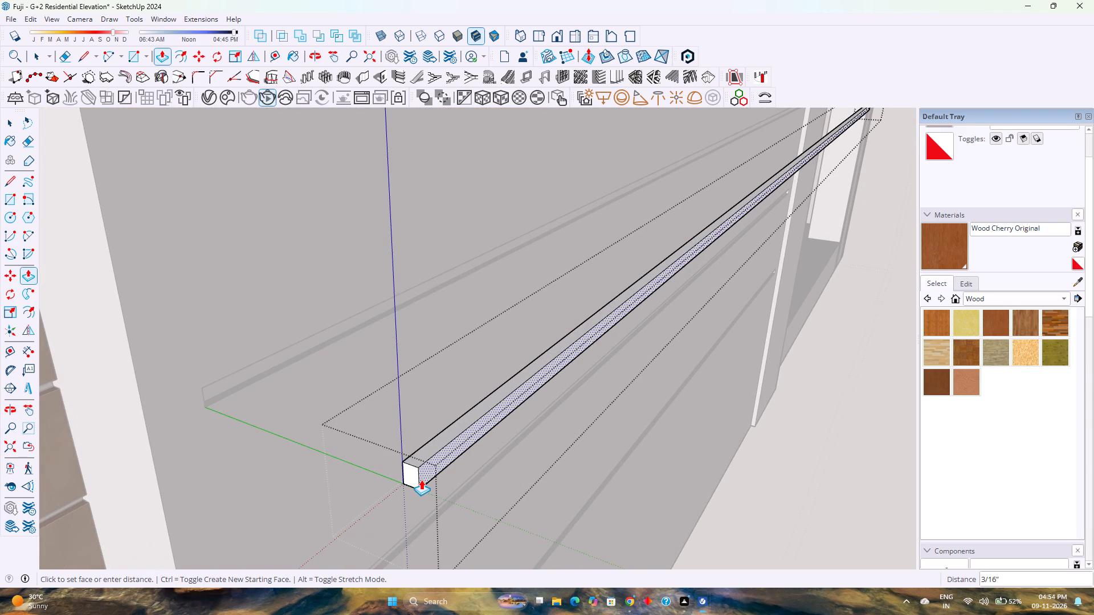
text(0.5)
key(Return)
key(space)
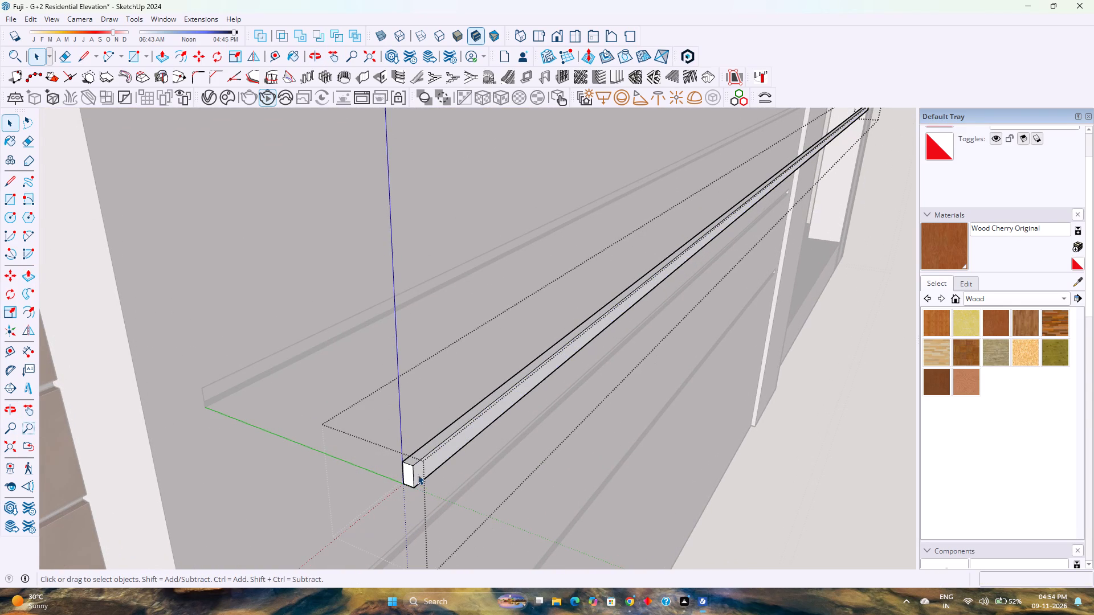
key(Escape)
Apply the V-Ray emissive material Outer Light - 1 to the bar group.
click(418, 470)
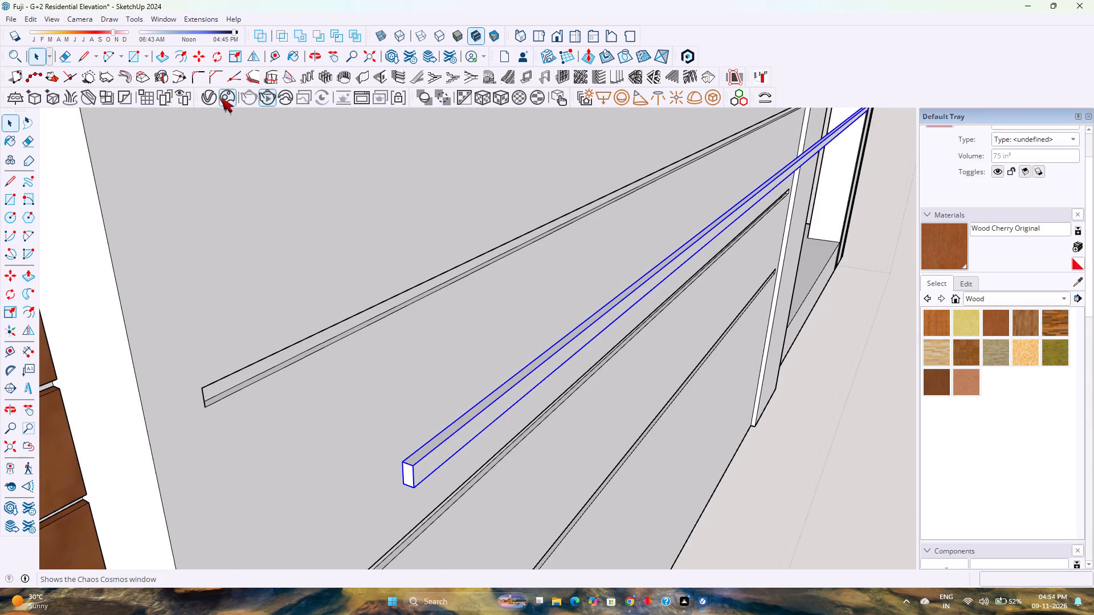
click(215, 98)
click(676, 422)
right_click(676, 422)
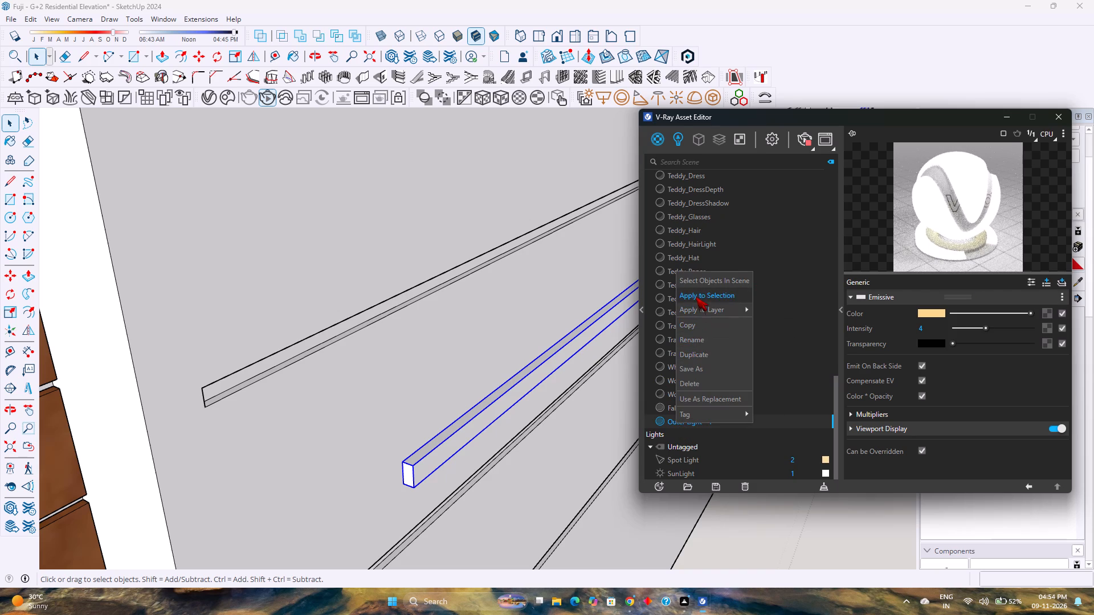
click(696, 297)
click(1001, 114)
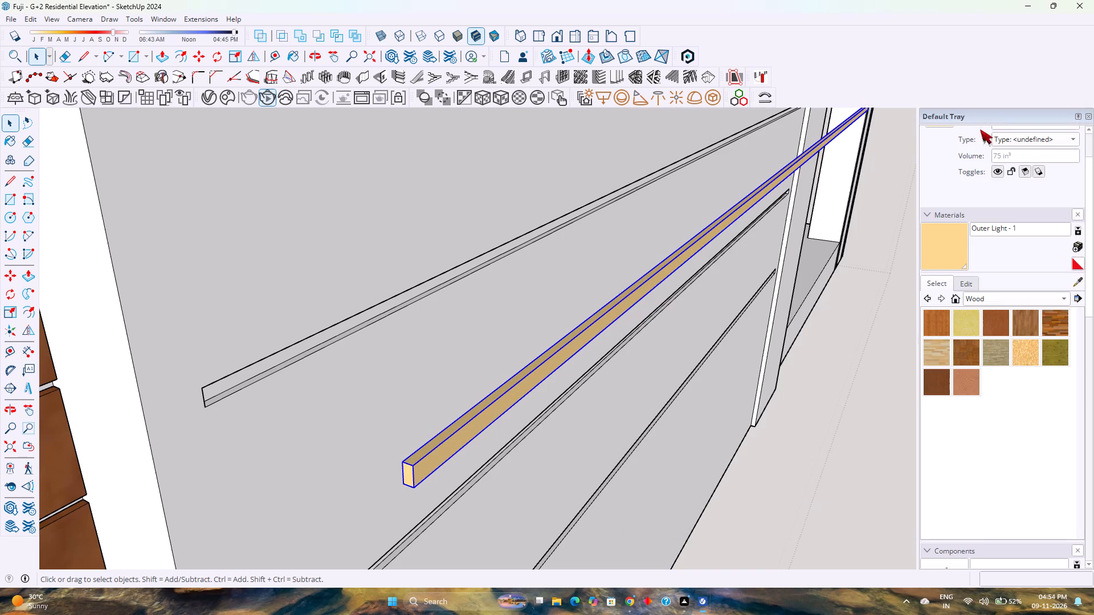
Move the light strip back along the green axis into the white panel's top groove, aligned to the groove's inner corner.
key(m)
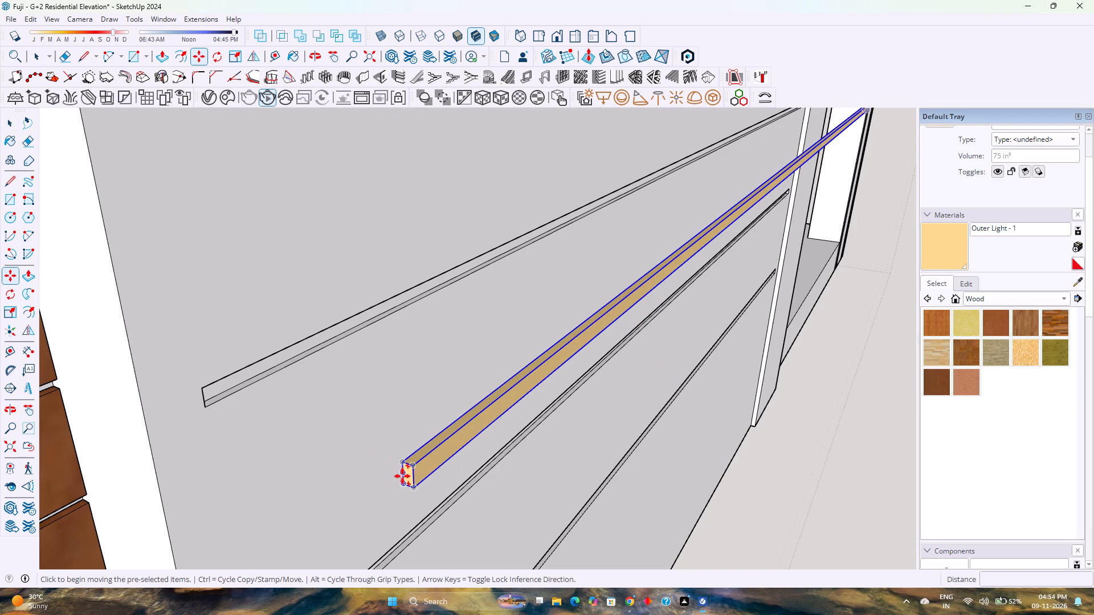
click(402, 483)
scroll(259, 421, up, 2)
key(Left)
scroll(258, 421, up, 1)
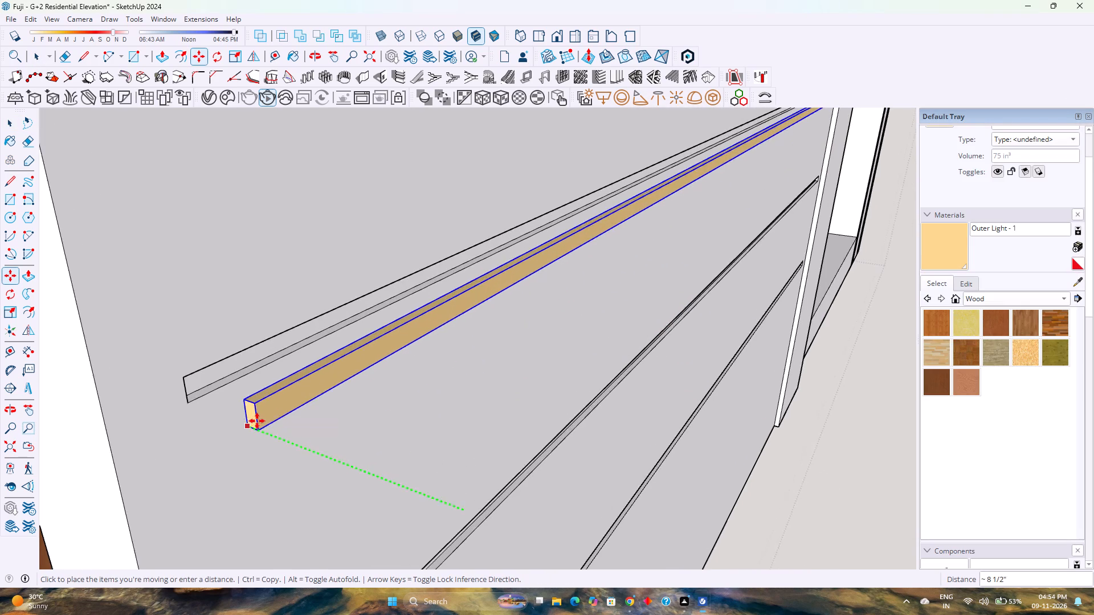
middle_drag(256, 421, 85, 425)
middle_drag(83, 425, 76, 423)
scroll(228, 338, up, 5)
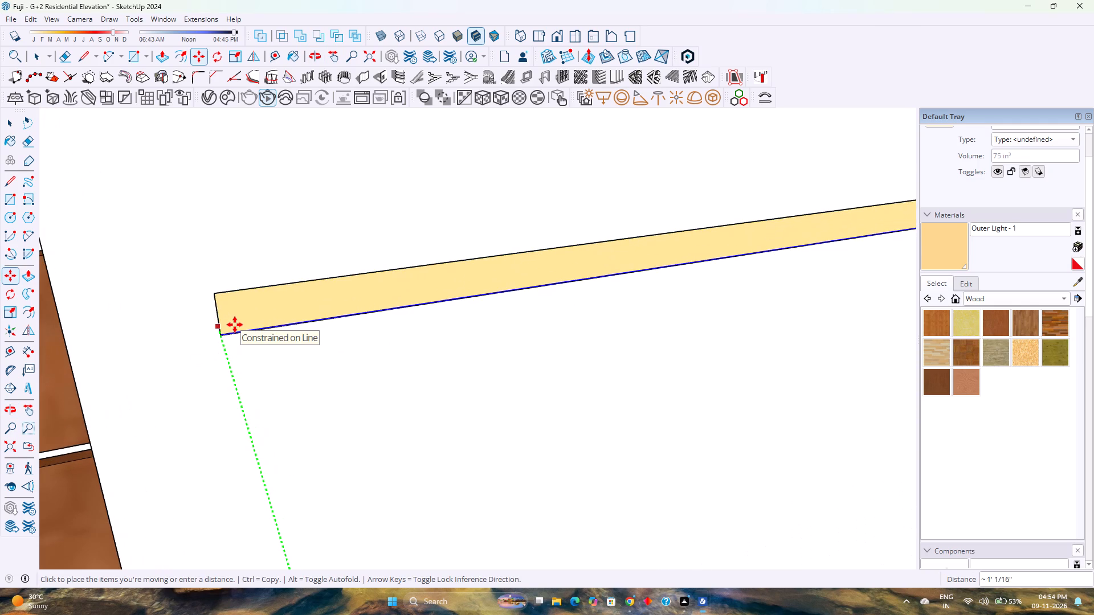
key(k)
scroll(230, 326, up, 8)
middle_drag(219, 326, 50, 326)
click(247, 271)
scroll(233, 314, down, 3)
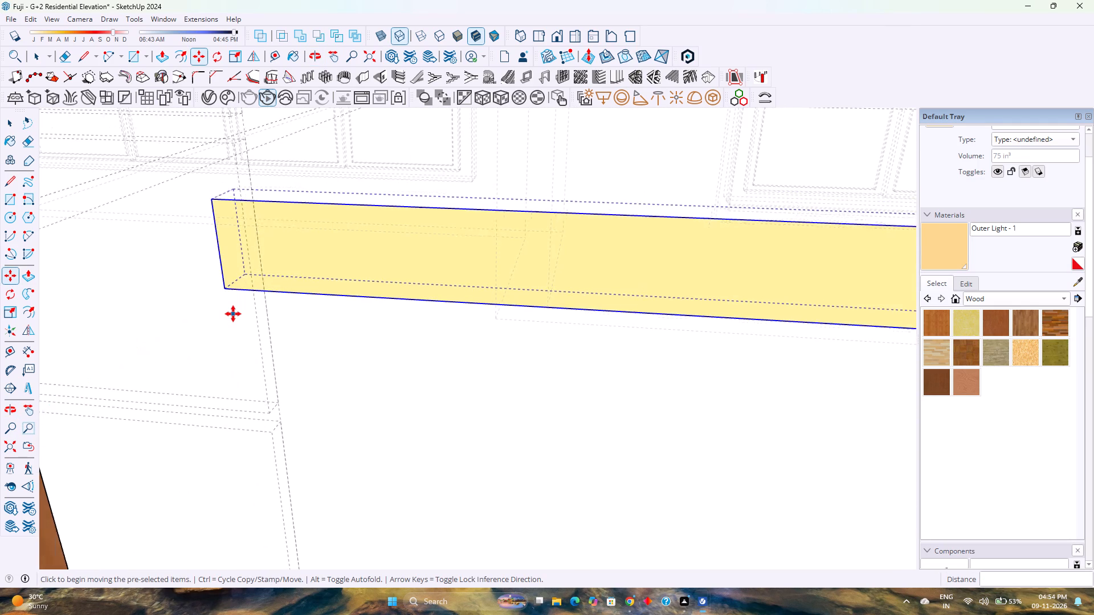
key(k)
middle_drag(233, 314, 492, 280)
scroll(495, 275, down, 7)
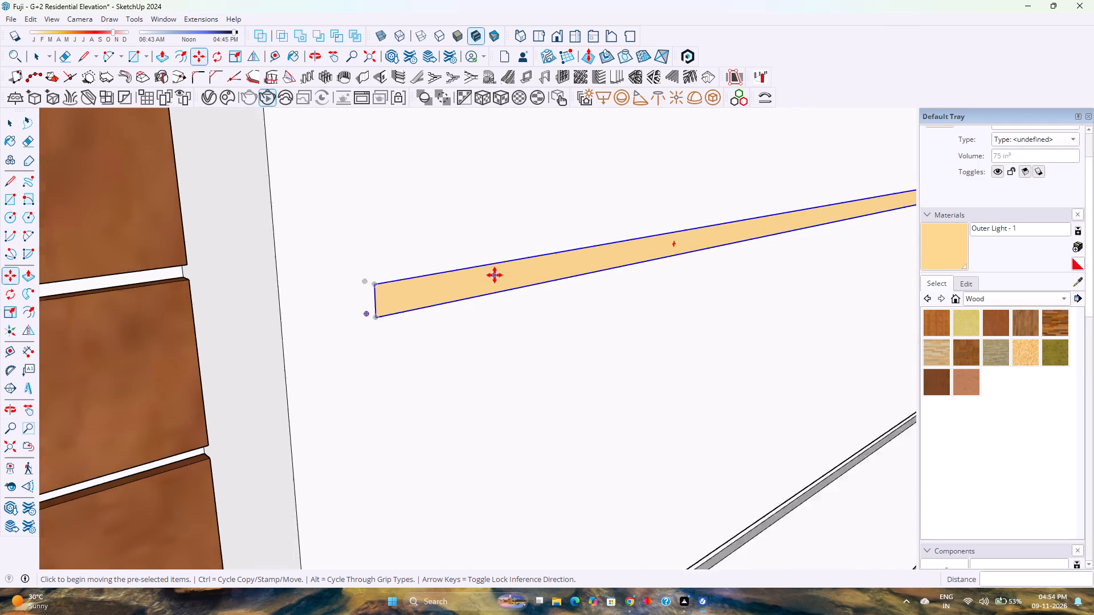
scroll(495, 275, down, 9)
Copy the light strip 1' 6" down from the top groove with two copies, filling the middle and bottom grooves.
click(449, 278)
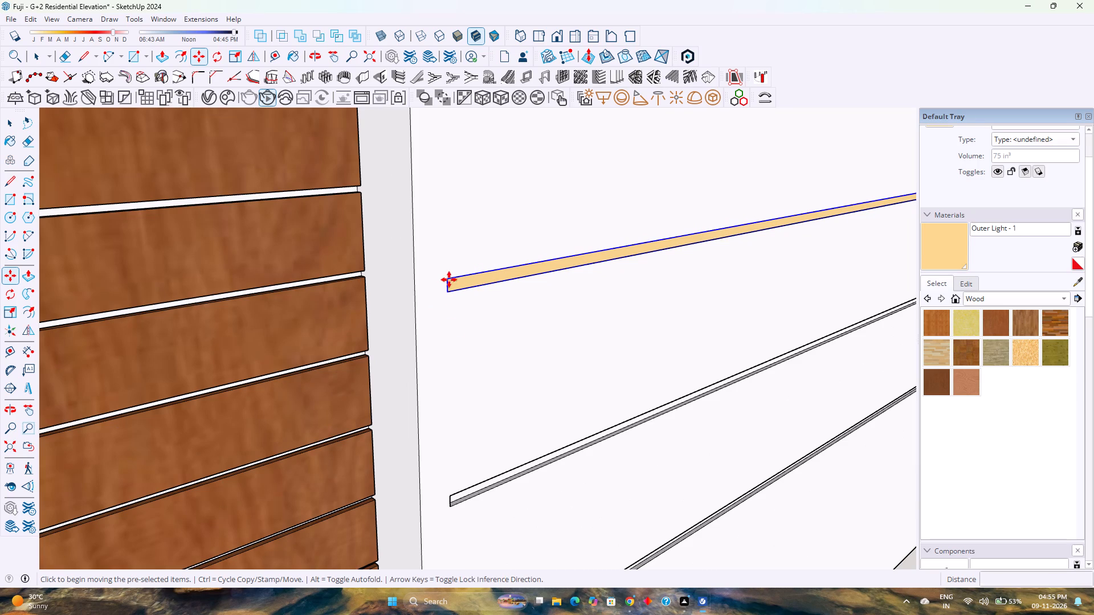
scroll(457, 367, down, 3)
click(451, 464)
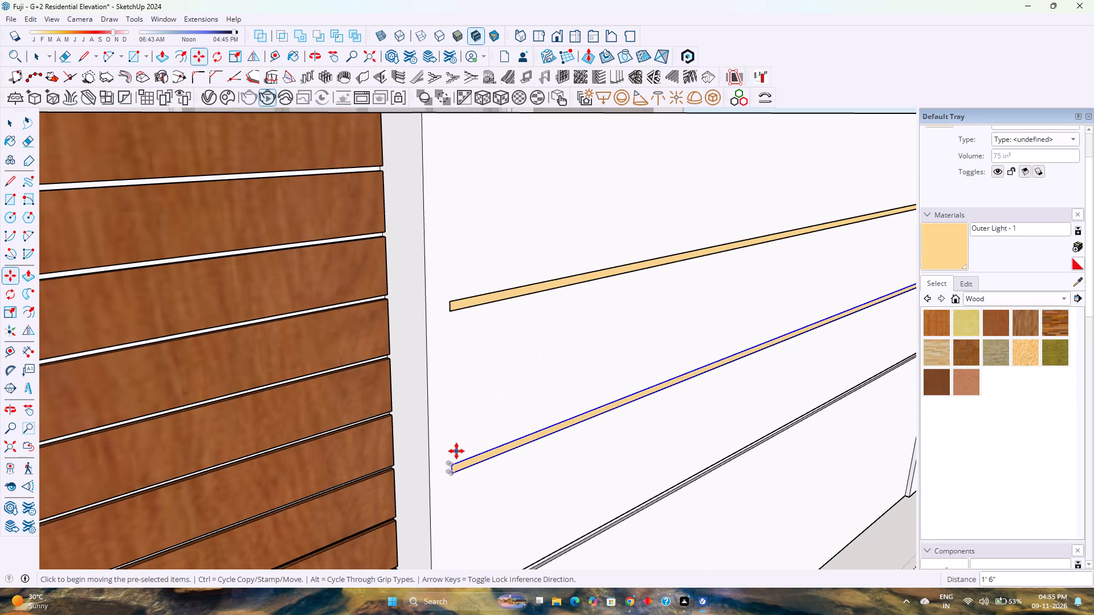
scroll(456, 451, down, 4)
shift+middle_drag(456, 450, 470, 364)
text(*2)
key(Return)
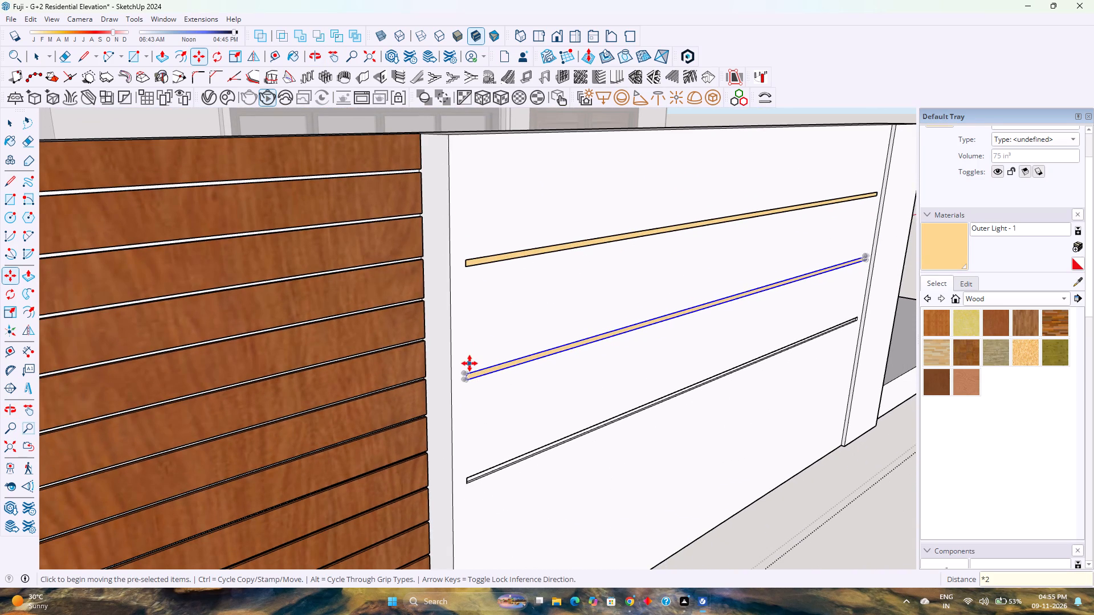
scroll(466, 360, down, 3)
key(space)
Leave the boundary wall group and save the model.
scroll(462, 356, down, 8)
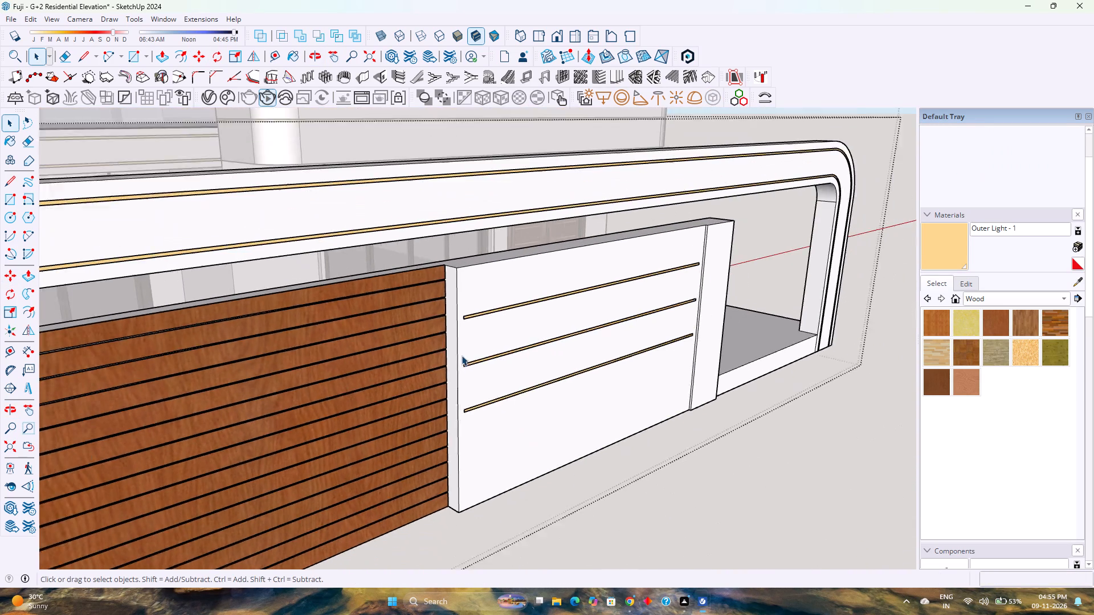
scroll(705, 488, down, 2)
click(743, 492)
scroll(732, 489, down, 1)
middle_drag(721, 487, 599, 437)
middle_click(594, 434)
scroll(577, 417, down, 9)
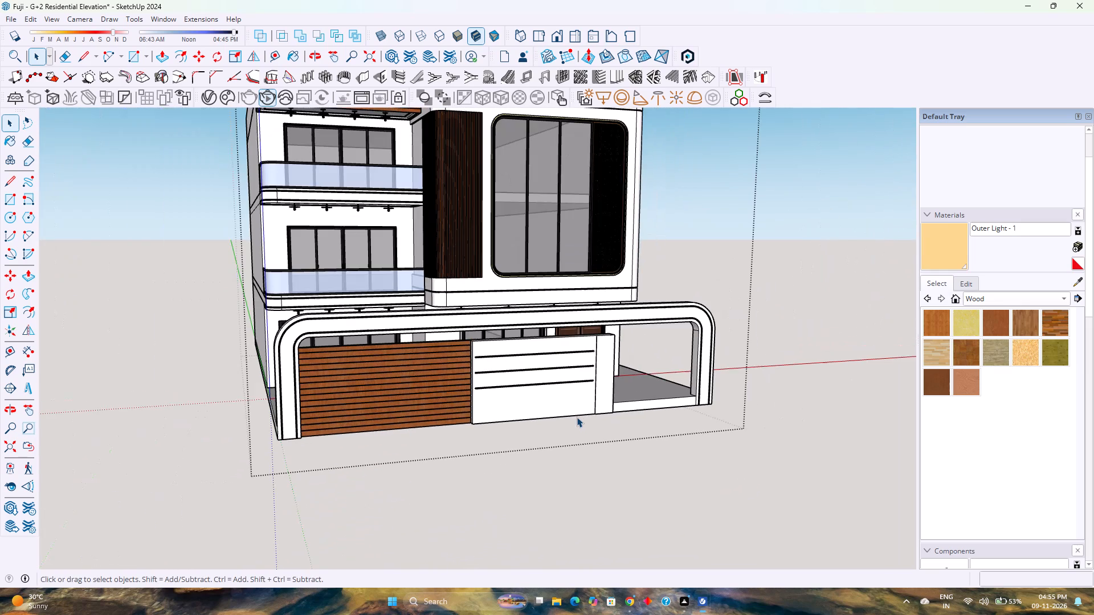
key(ctrl+s)
scroll(518, 431, down, 4)
click(765, 338)
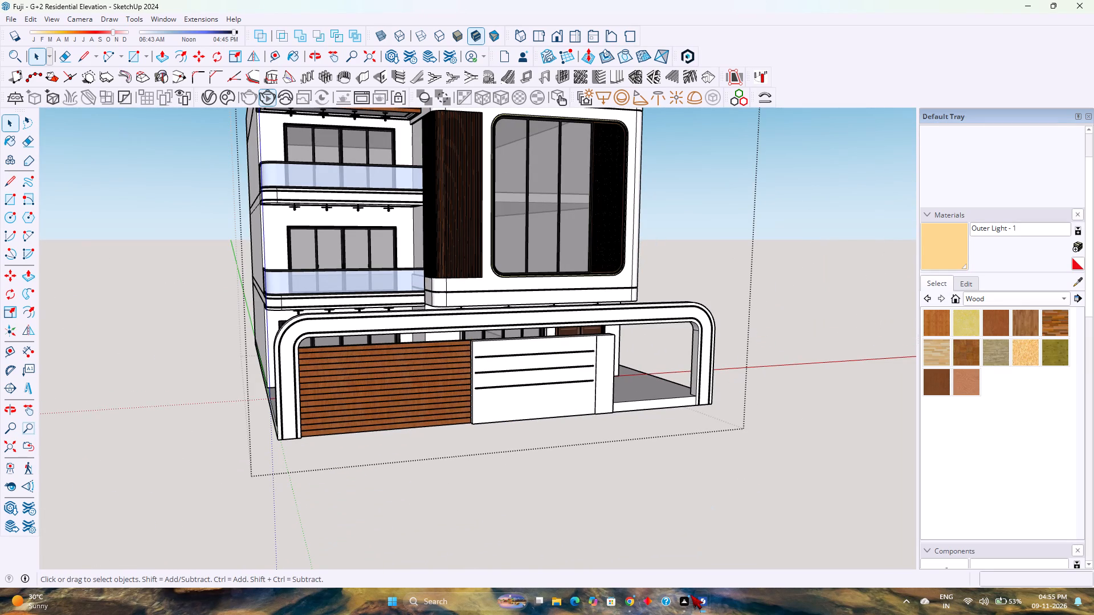
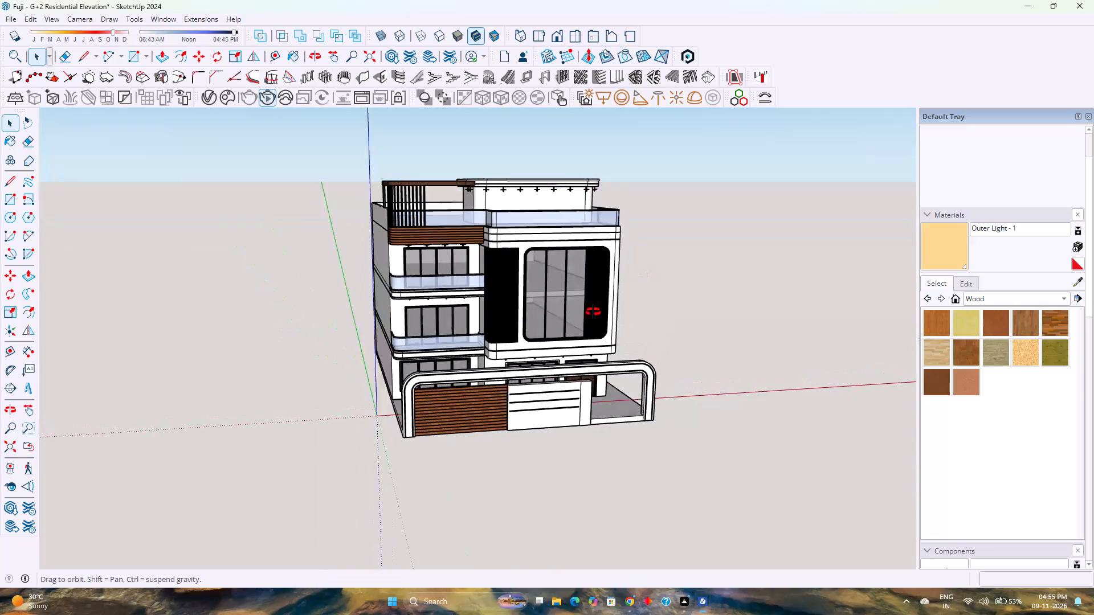
Examine the whole elevation and its finished front boundary wall from the front, side and above.
middle_drag(321, 360, 328, 359)
scroll(350, 311, up, 1)
scroll(350, 311, down, 2)
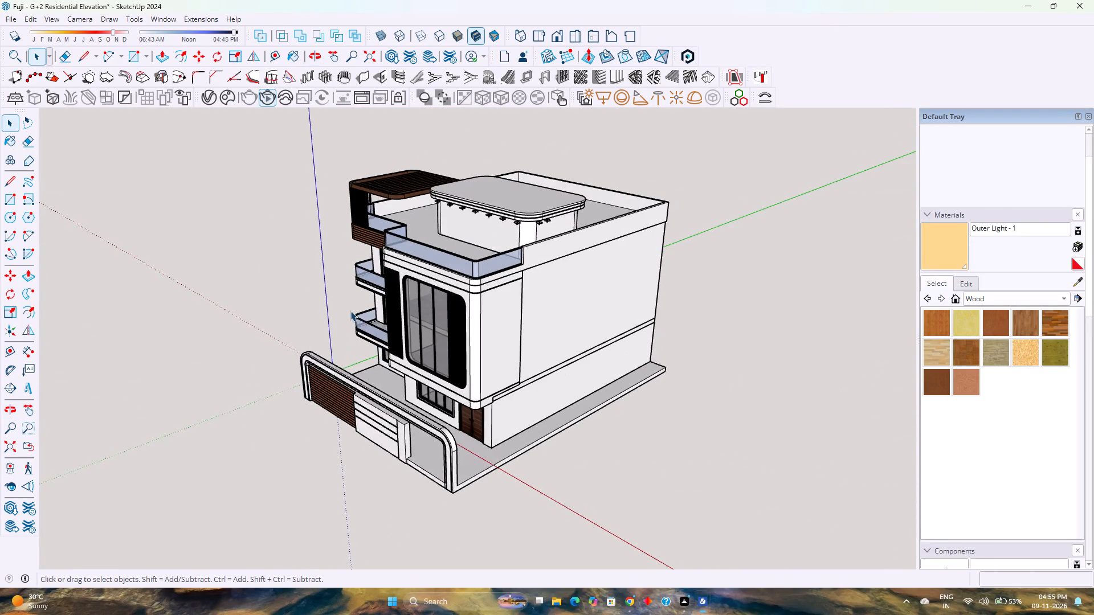
scroll(350, 311, down, 2)
shift+middle_drag(395, 314, 402, 348)
middle_drag(399, 346, 476, 293)
middle_drag(484, 287, 533, 256)
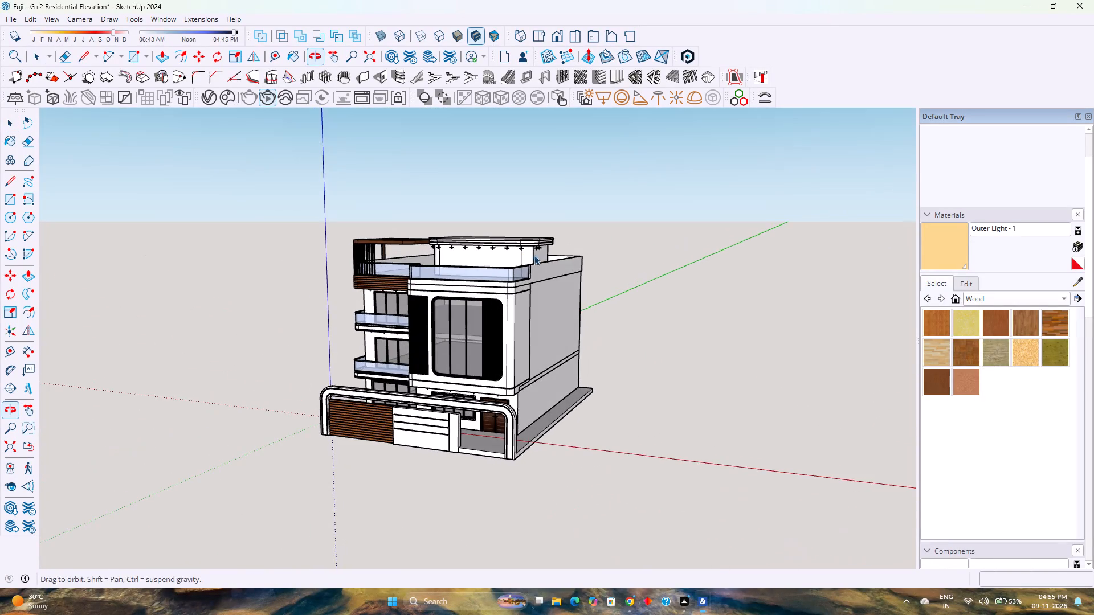
middle_click(535, 254)
middle_click(537, 251)
scroll(497, 232, up, 3)
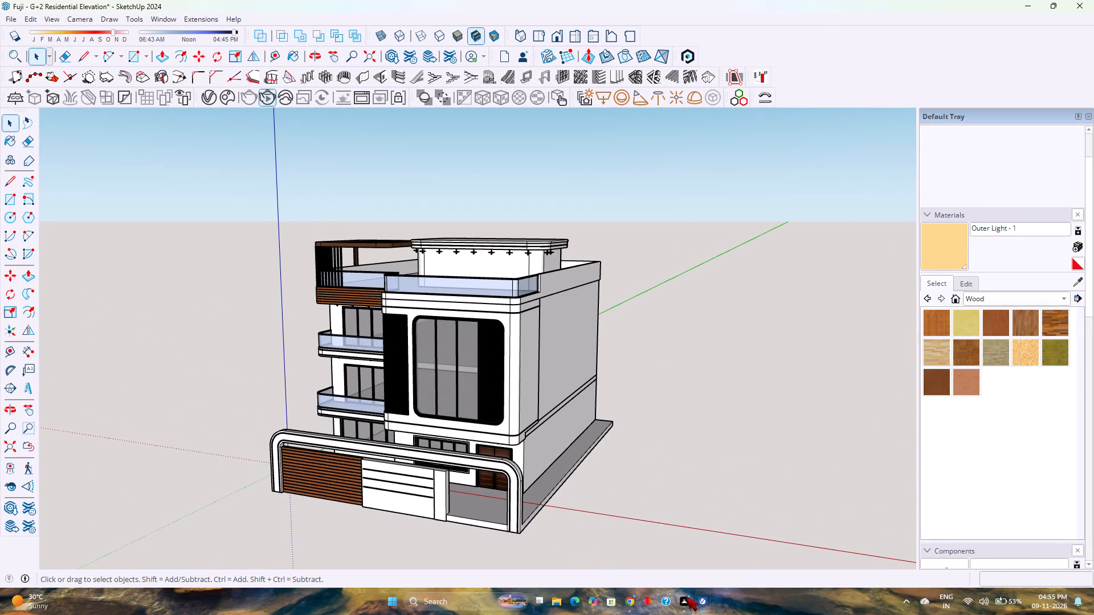
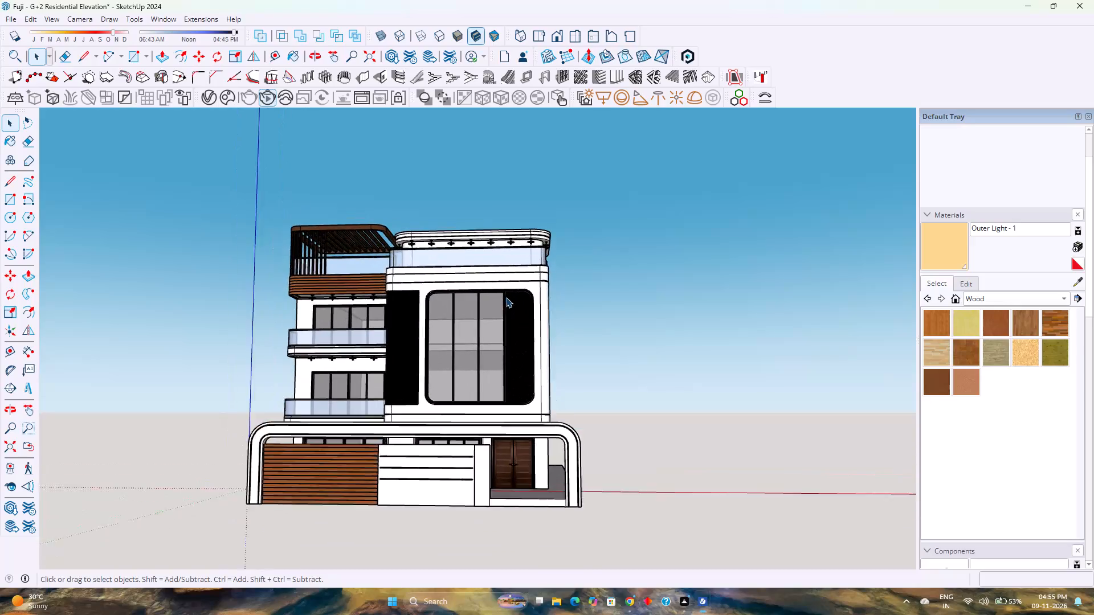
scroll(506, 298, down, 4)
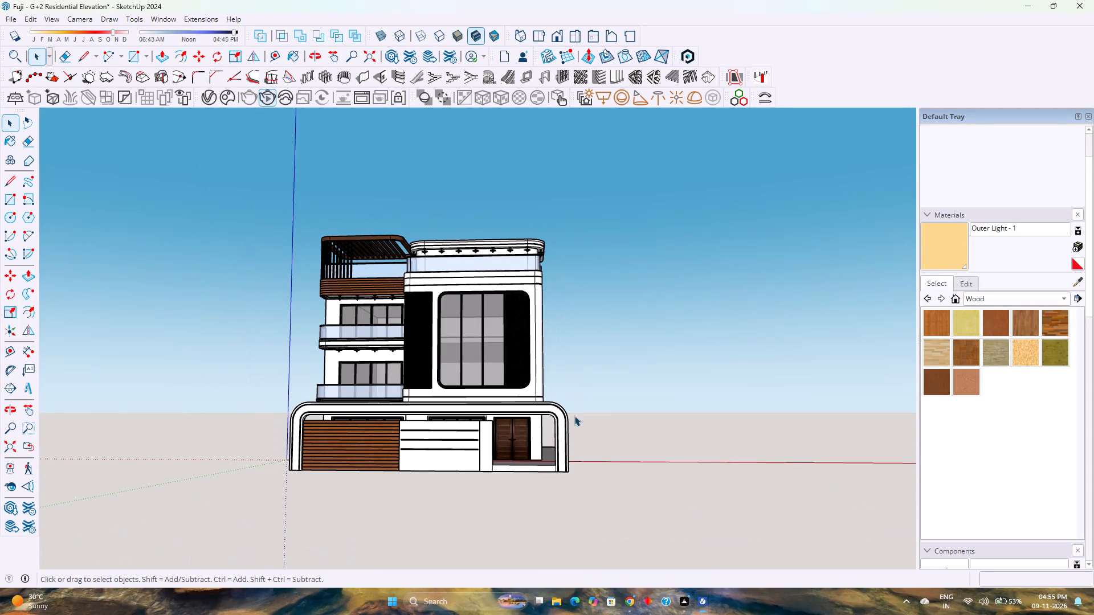
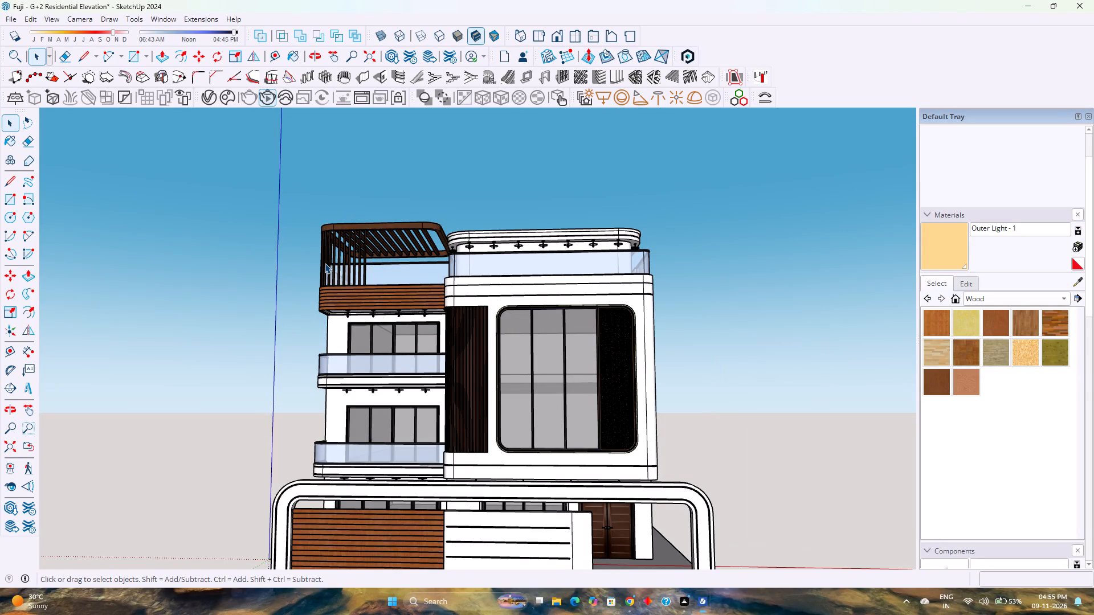
Examine the whole front elevation and boundary wall from several angles.
scroll(385, 129, down, 1)
scroll(501, 279, down, 1)
scroll(556, 421, down, 1)
scroll(546, 509, down, 1)
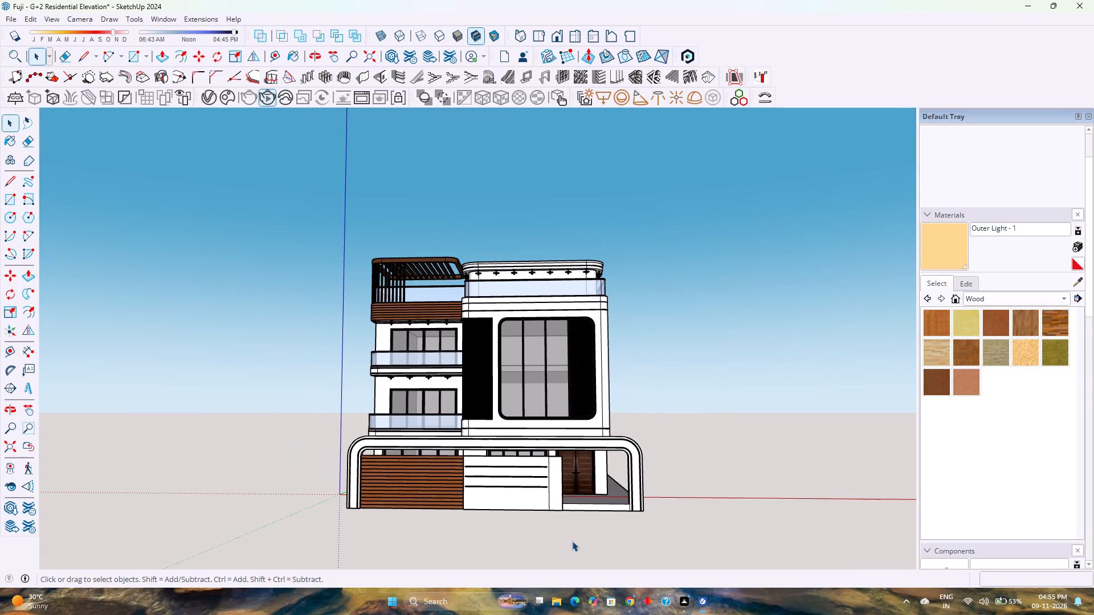
scroll(570, 539, down, 3)
middle_drag(557, 536, 594, 511)
scroll(578, 495, down, 4)
middle_drag(533, 519, 552, 535)
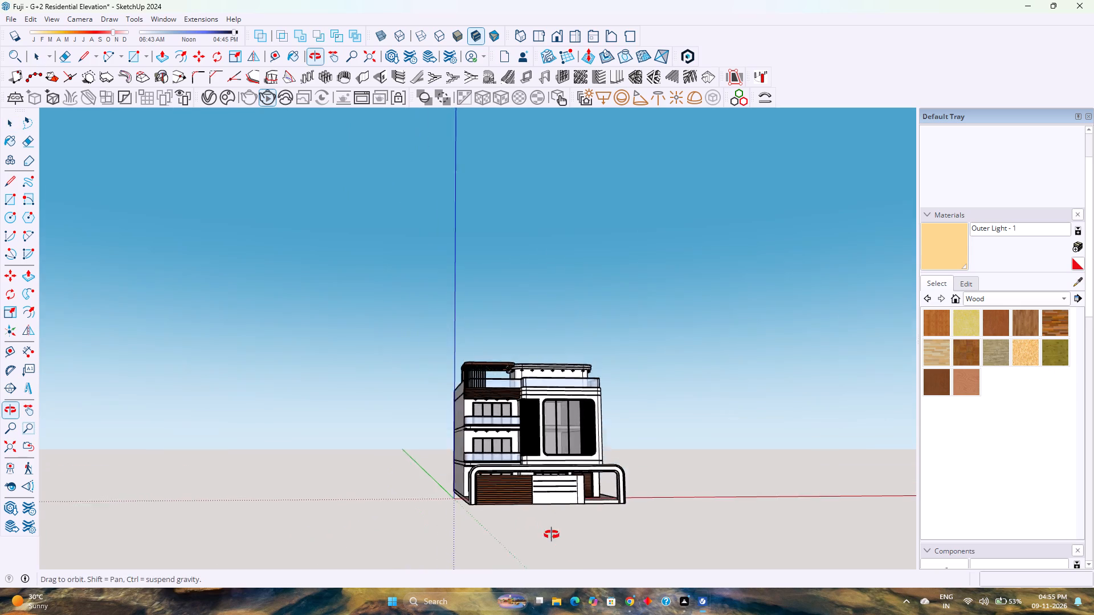
middle_drag(552, 535, 574, 564)
scroll(561, 522, up, 8)
middle_drag(553, 523, 471, 532)
scroll(495, 511, up, 4)
middle_drag(508, 510, 504, 514)
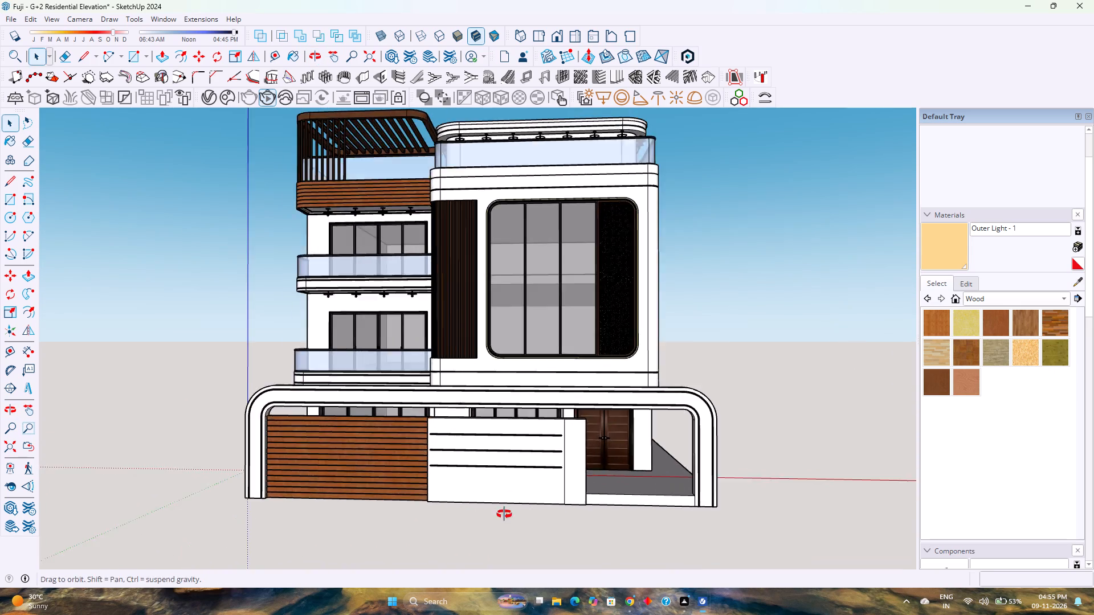
middle_drag(504, 514, 458, 568)
shift+middle_drag(455, 531, 528, 415)
shift+middle_click(528, 415)
Copy the bottom edge of the white boundary-wall pillar 9" upward to mark a base strip.
scroll(535, 454, up, 5)
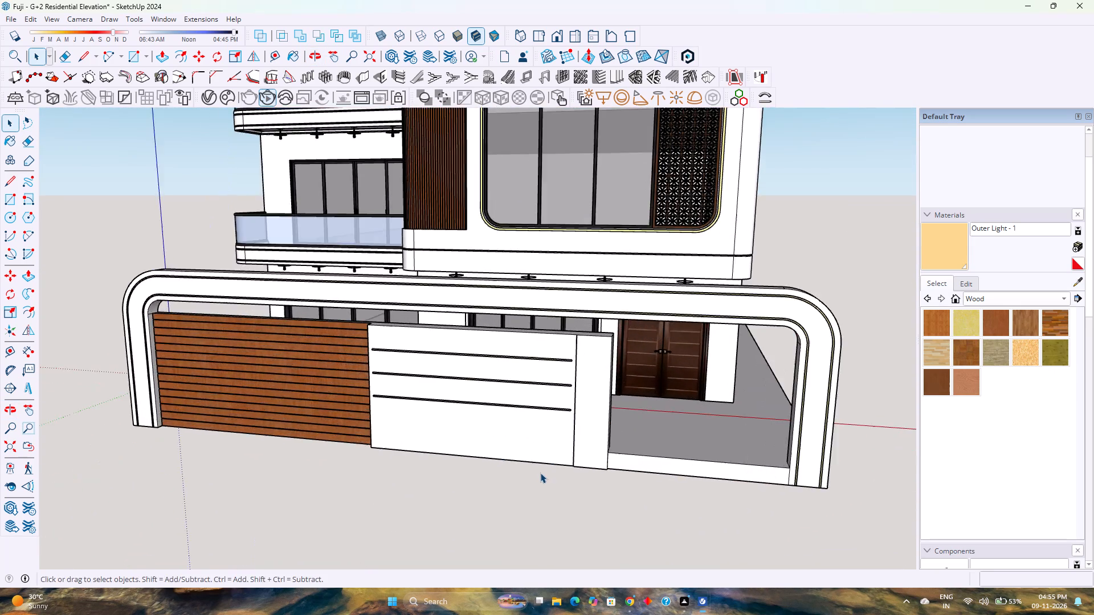
middle_drag(541, 473, 724, 530)
scroll(606, 440, up, 10)
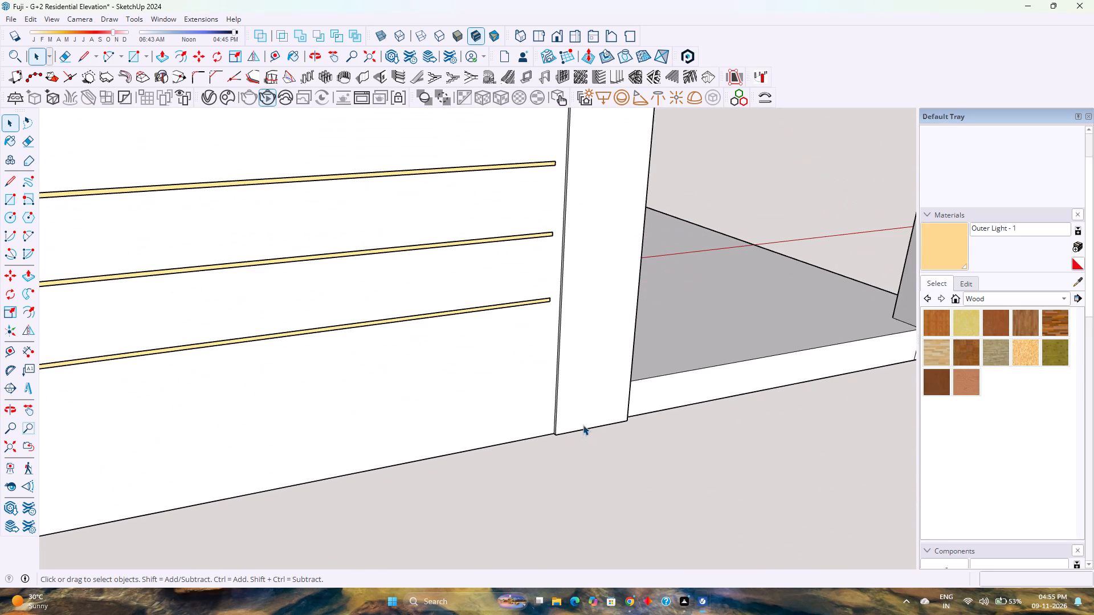
click(585, 430)
scroll(585, 429, up, 3)
double_click(585, 427)
scroll(585, 427, up, 1)
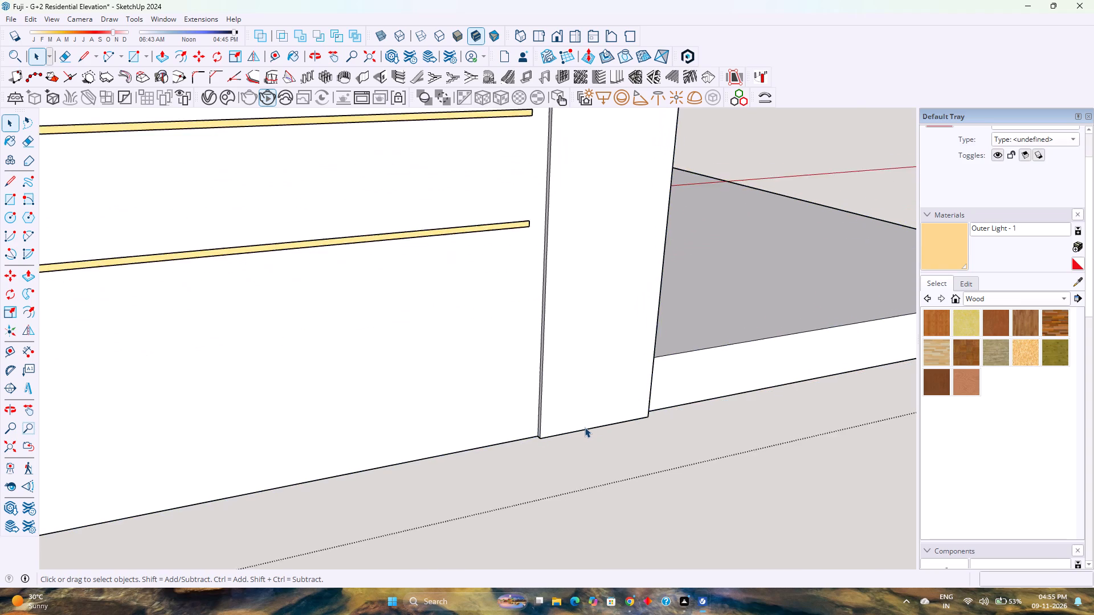
scroll(585, 427, up, 1)
click(585, 427)
click(585, 427)
click(585, 427)
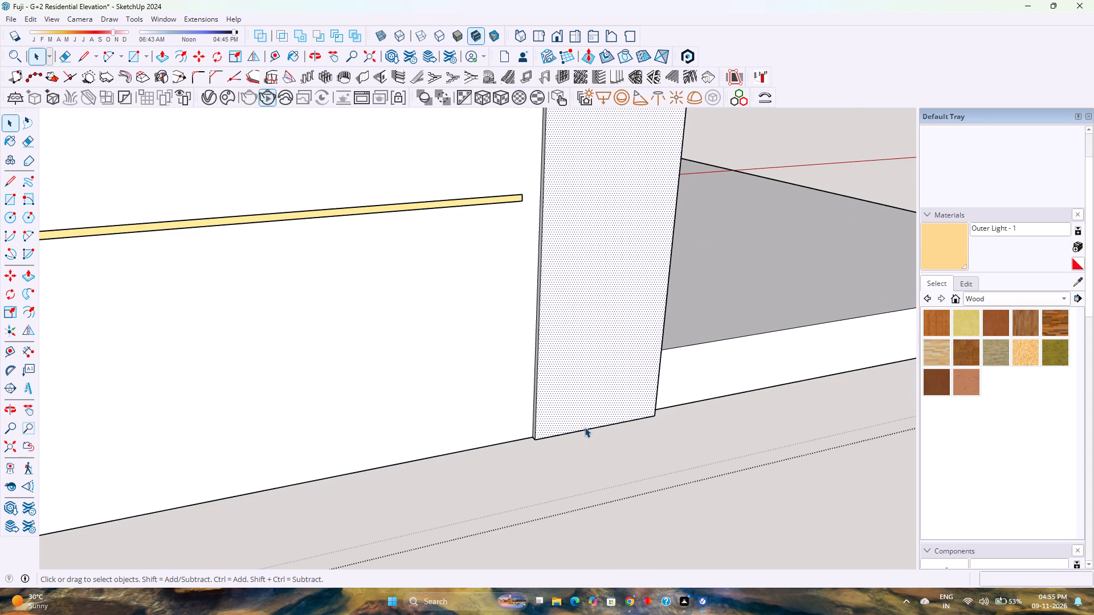
click(585, 428)
key(m)
click(537, 440)
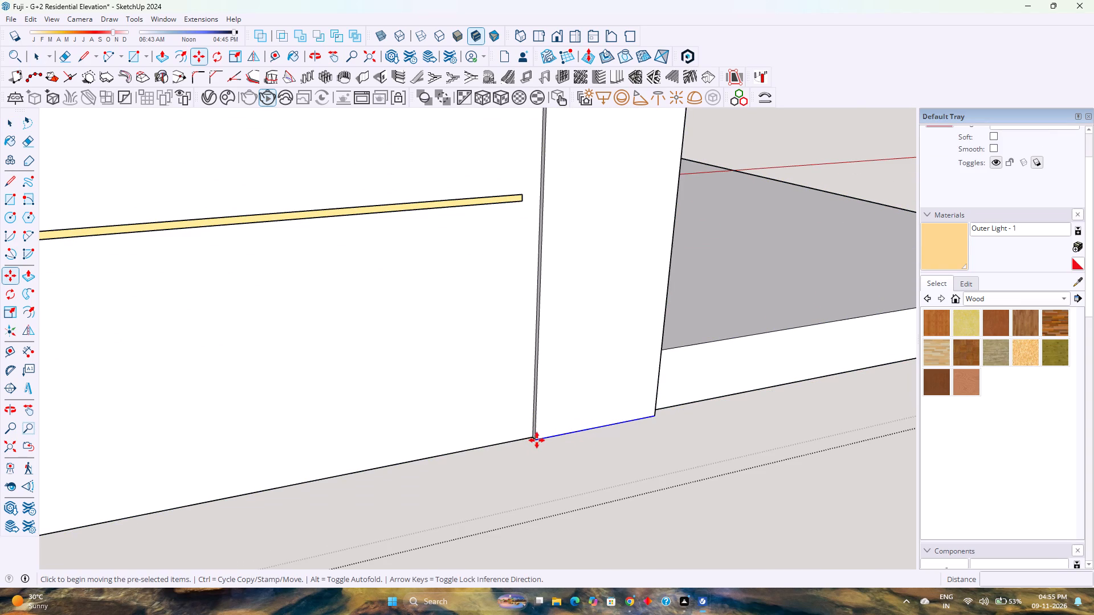
key(9)
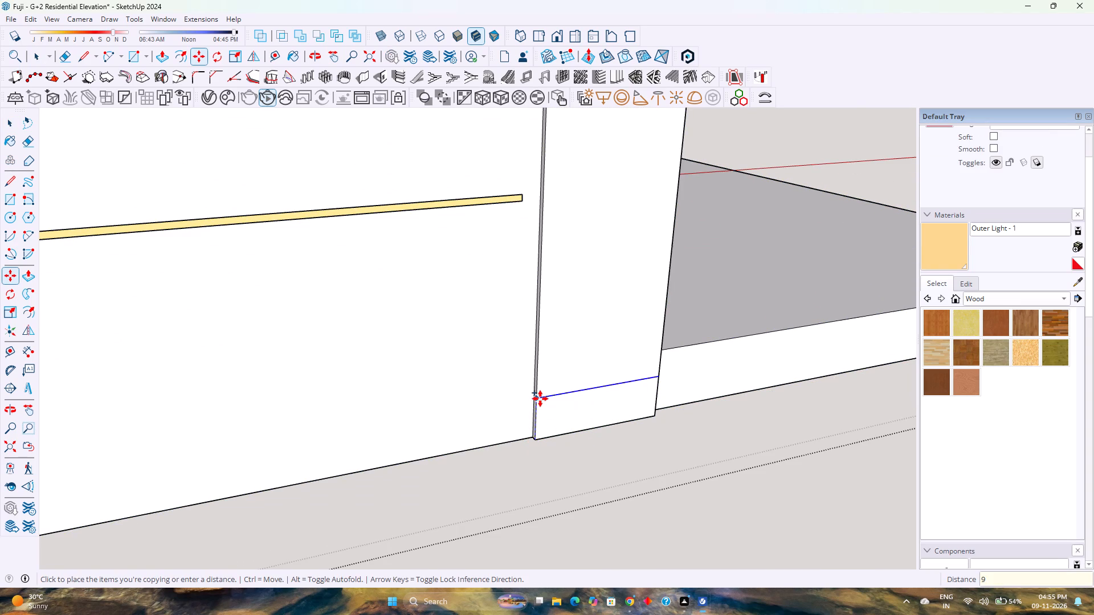
key(Return)
Push/Pull the pillar's base strip outward 3' to form a projecting ledge.
key(p)
click(581, 404)
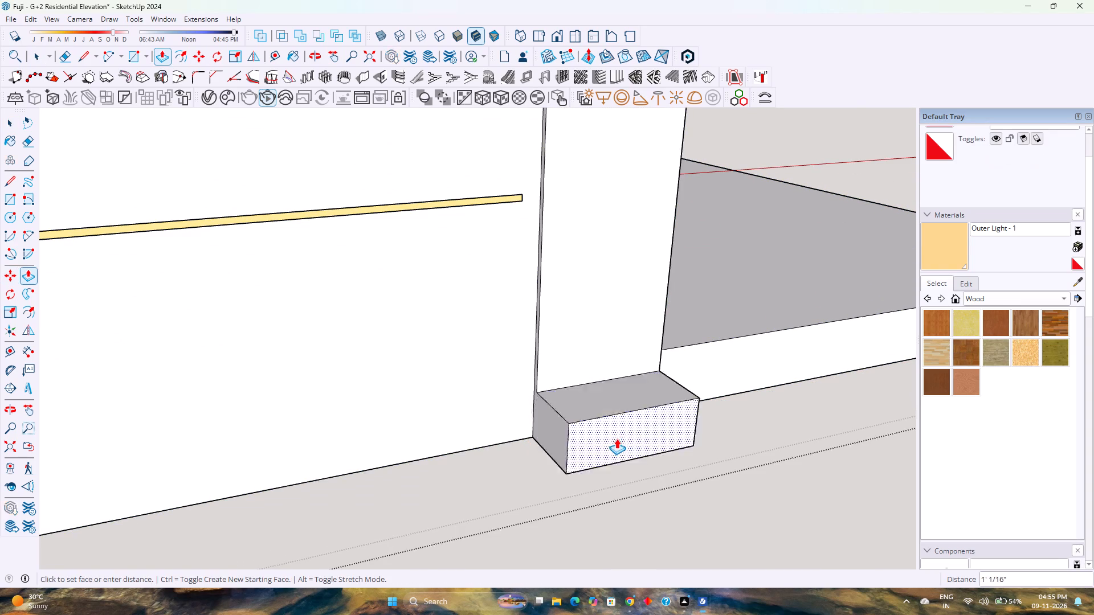
scroll(634, 448, down, 12)
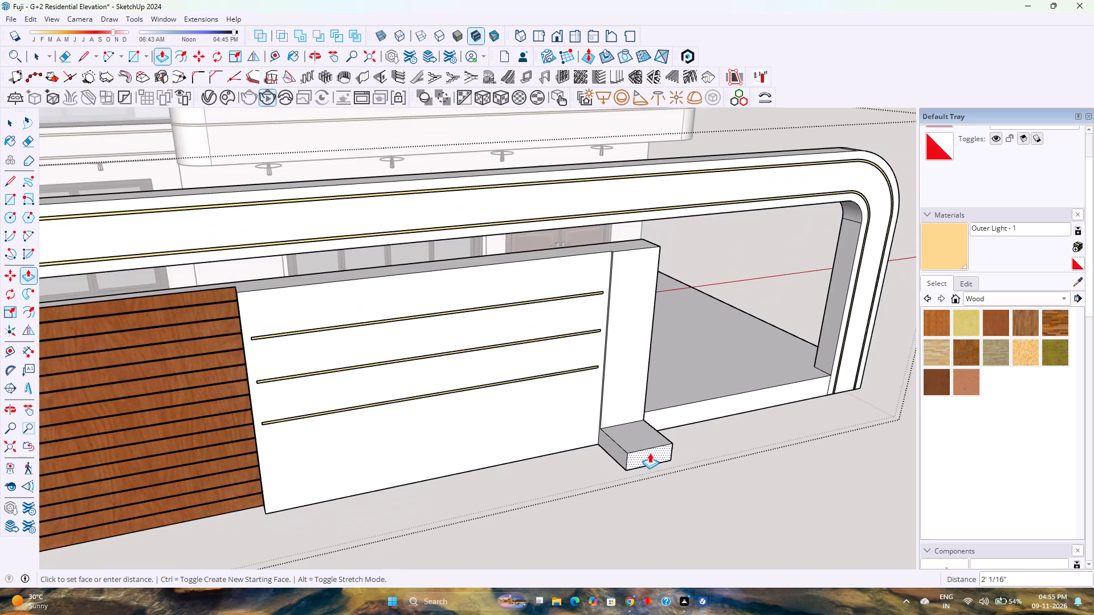
shift+middle_drag(650, 453, 616, 400)
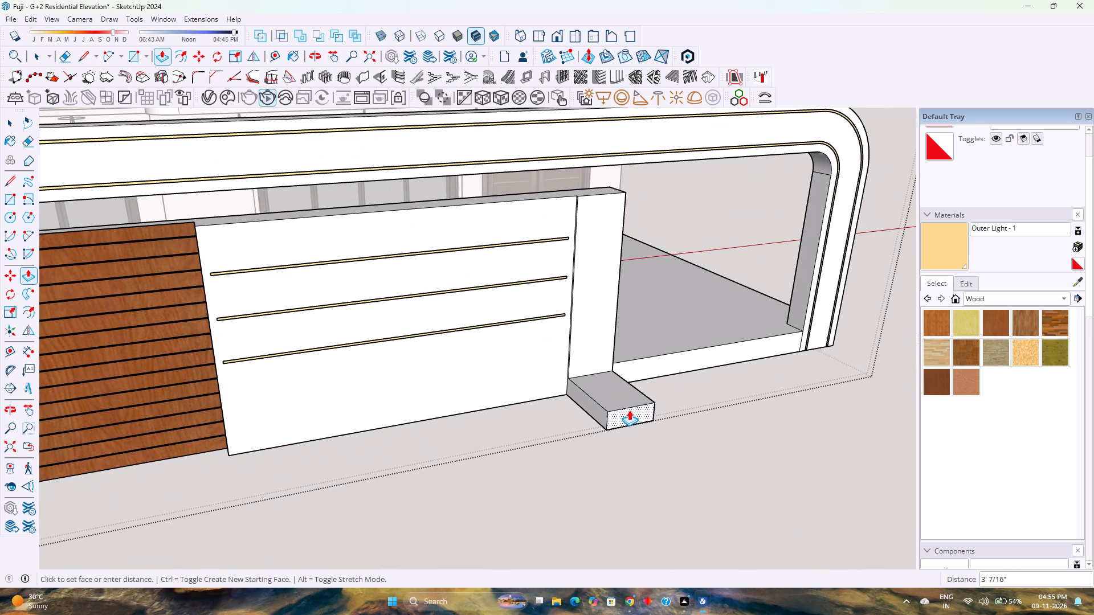
key(3)
key(Return)
key(3)
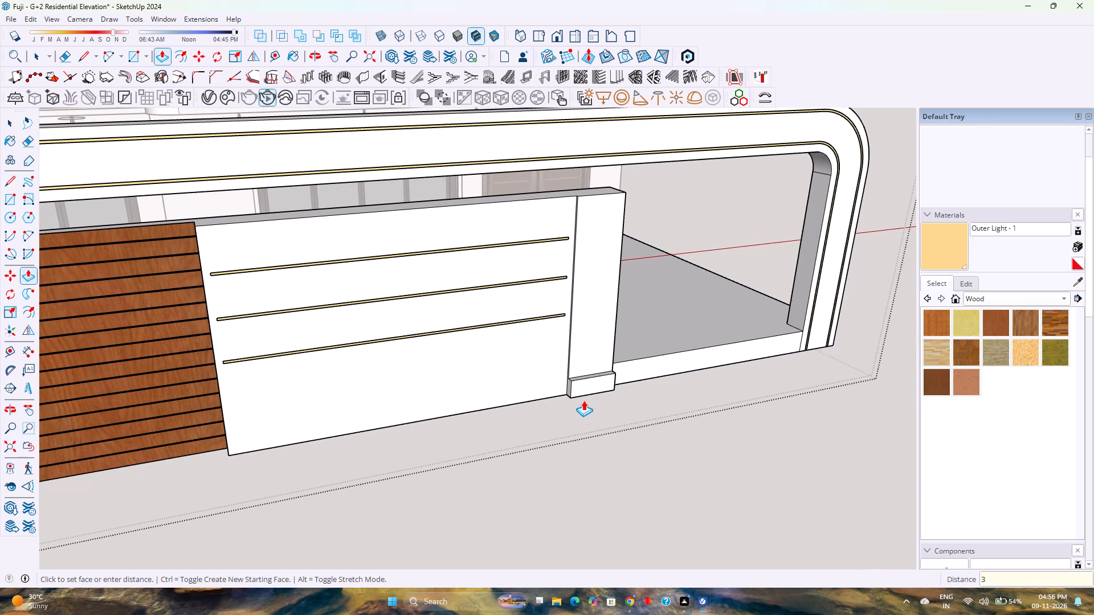
key(apostrophe)
key(Return)
click(593, 407)
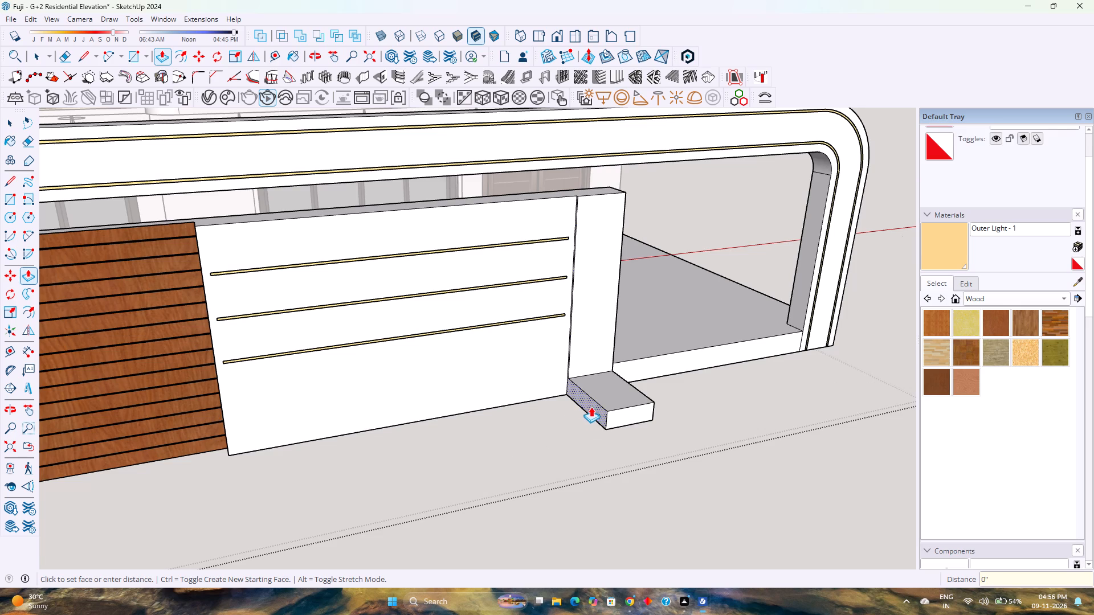
key(Escape)
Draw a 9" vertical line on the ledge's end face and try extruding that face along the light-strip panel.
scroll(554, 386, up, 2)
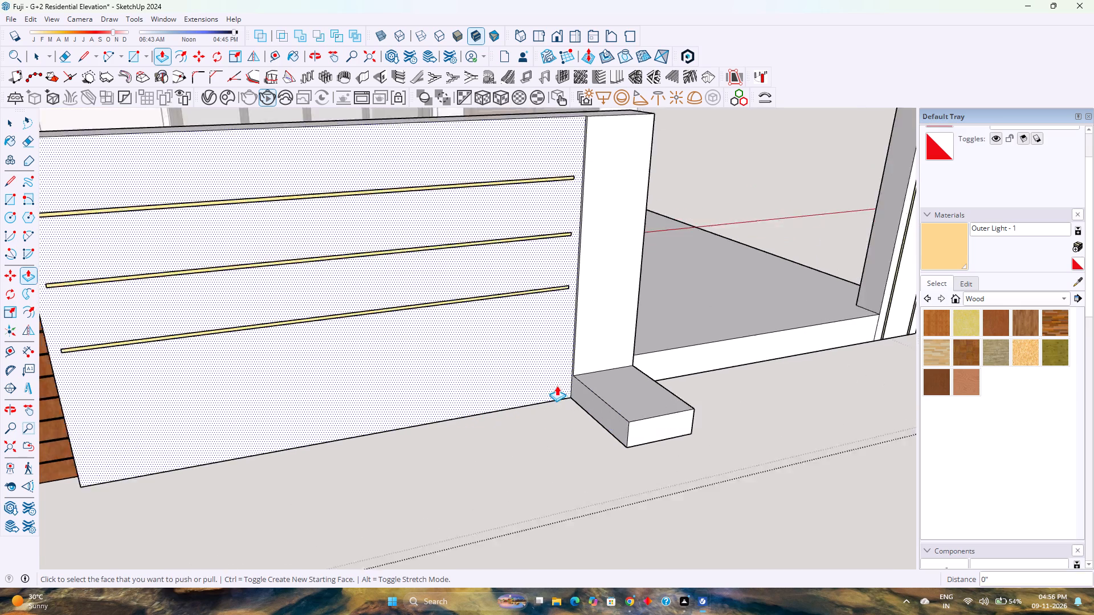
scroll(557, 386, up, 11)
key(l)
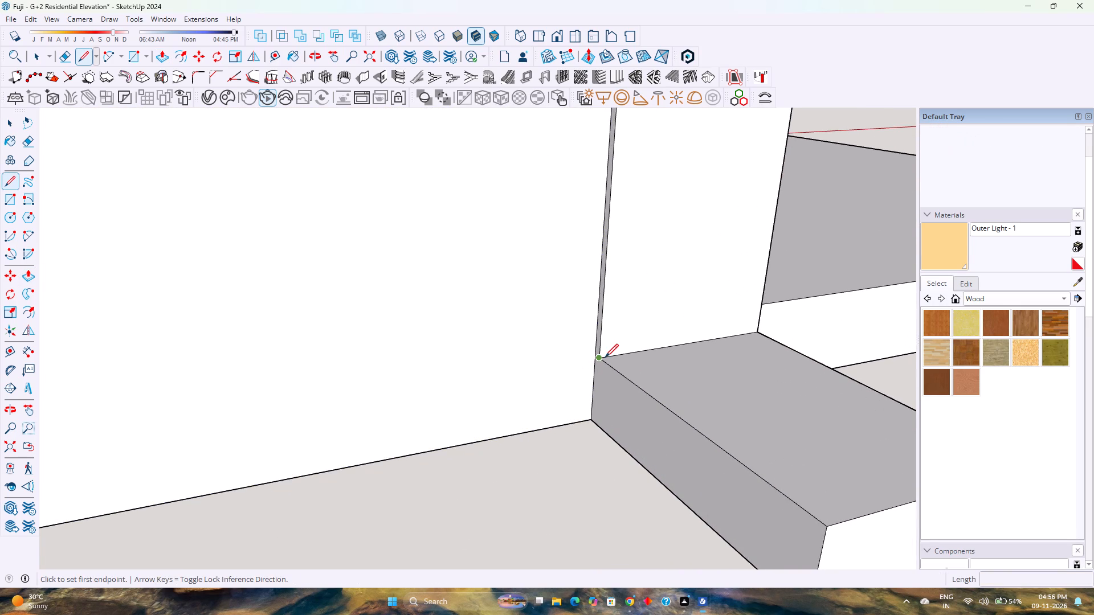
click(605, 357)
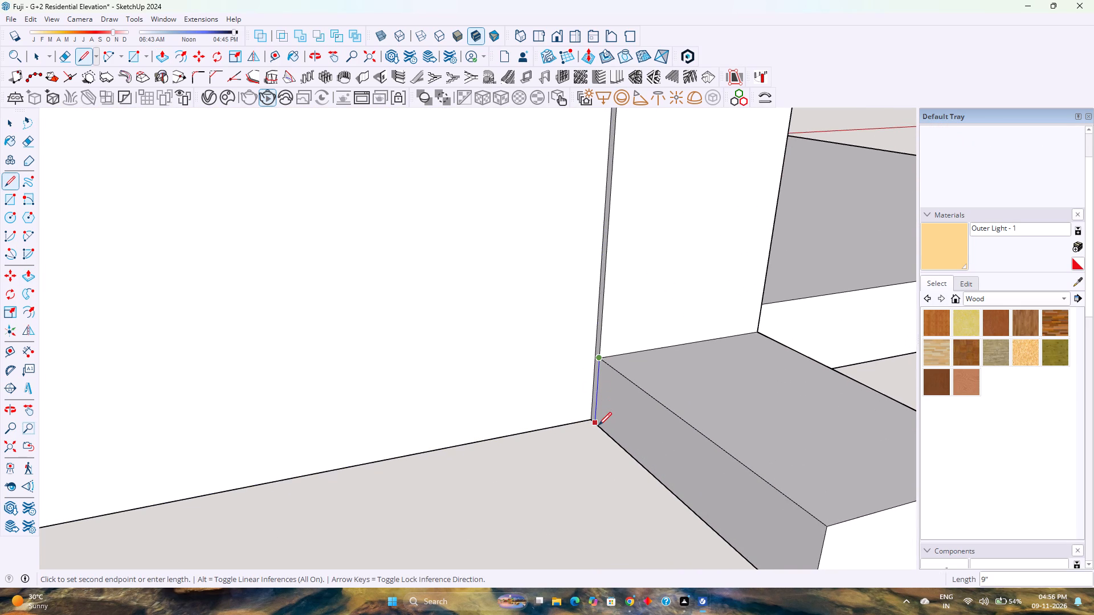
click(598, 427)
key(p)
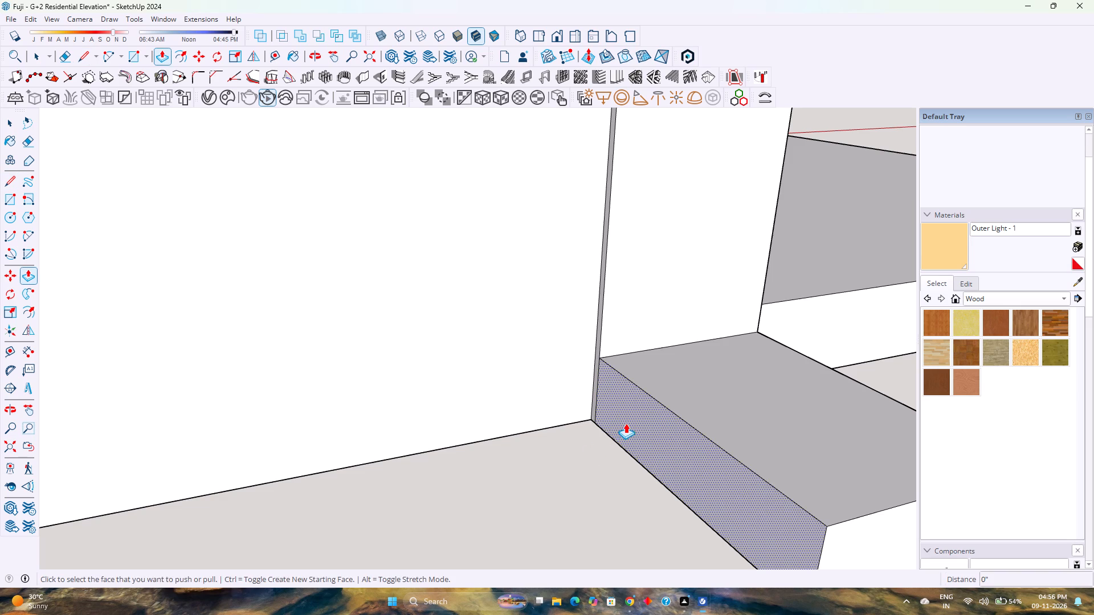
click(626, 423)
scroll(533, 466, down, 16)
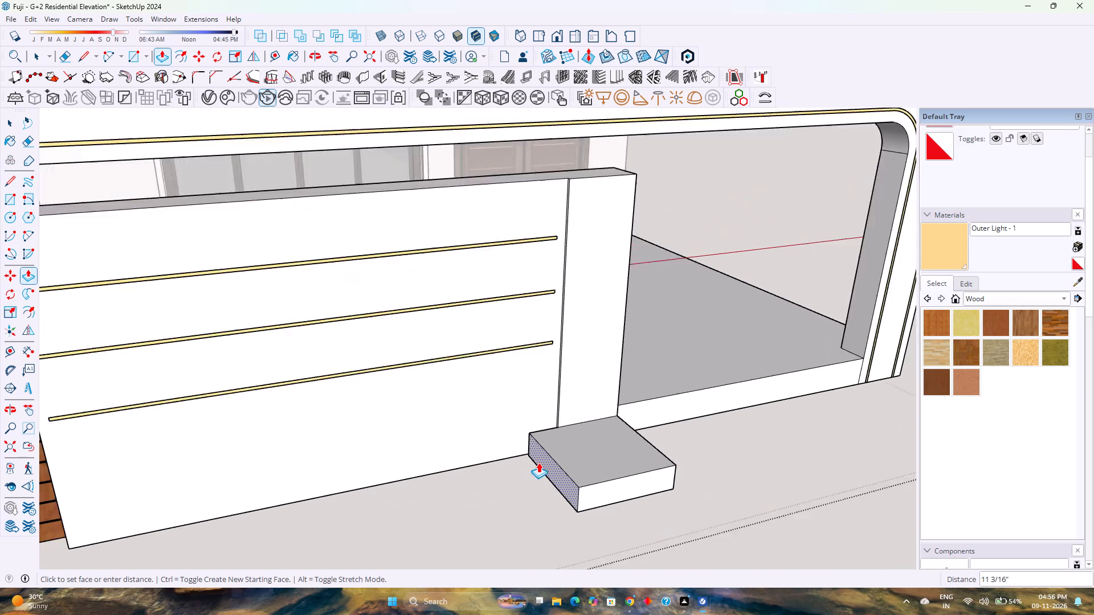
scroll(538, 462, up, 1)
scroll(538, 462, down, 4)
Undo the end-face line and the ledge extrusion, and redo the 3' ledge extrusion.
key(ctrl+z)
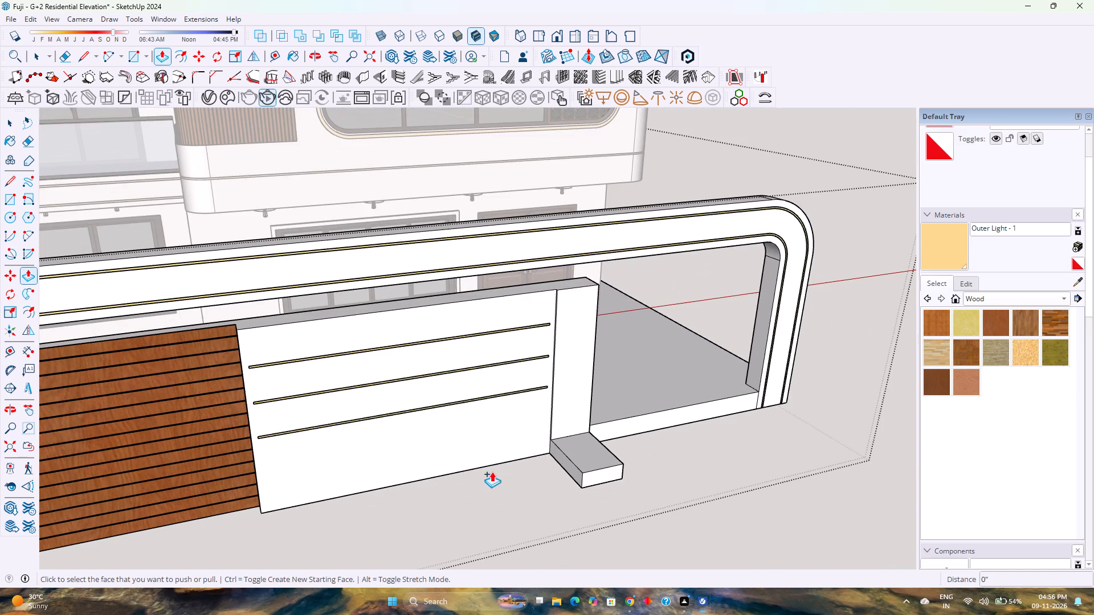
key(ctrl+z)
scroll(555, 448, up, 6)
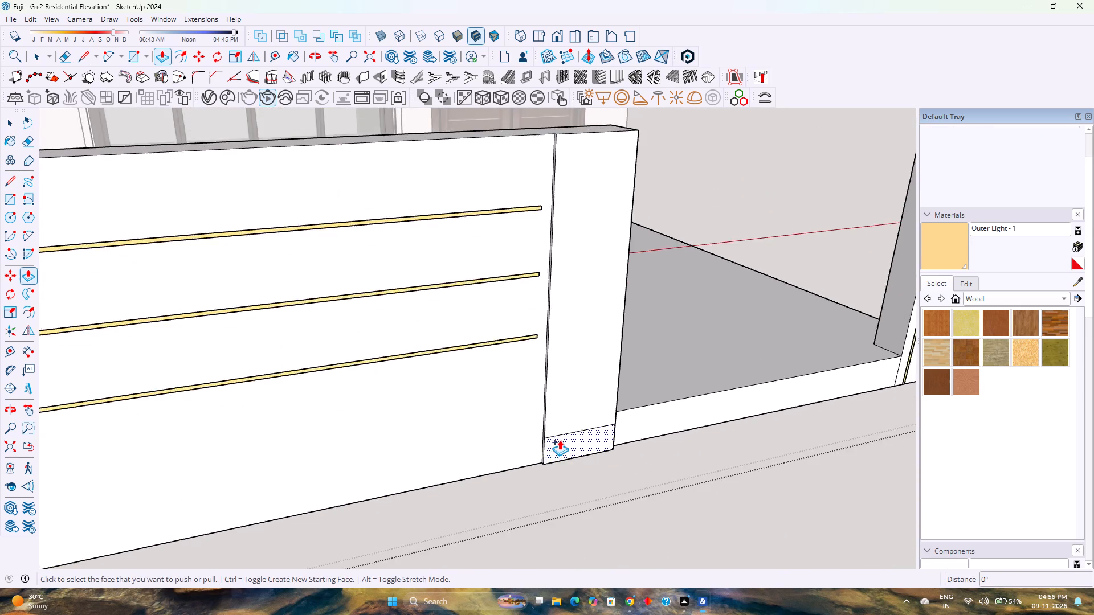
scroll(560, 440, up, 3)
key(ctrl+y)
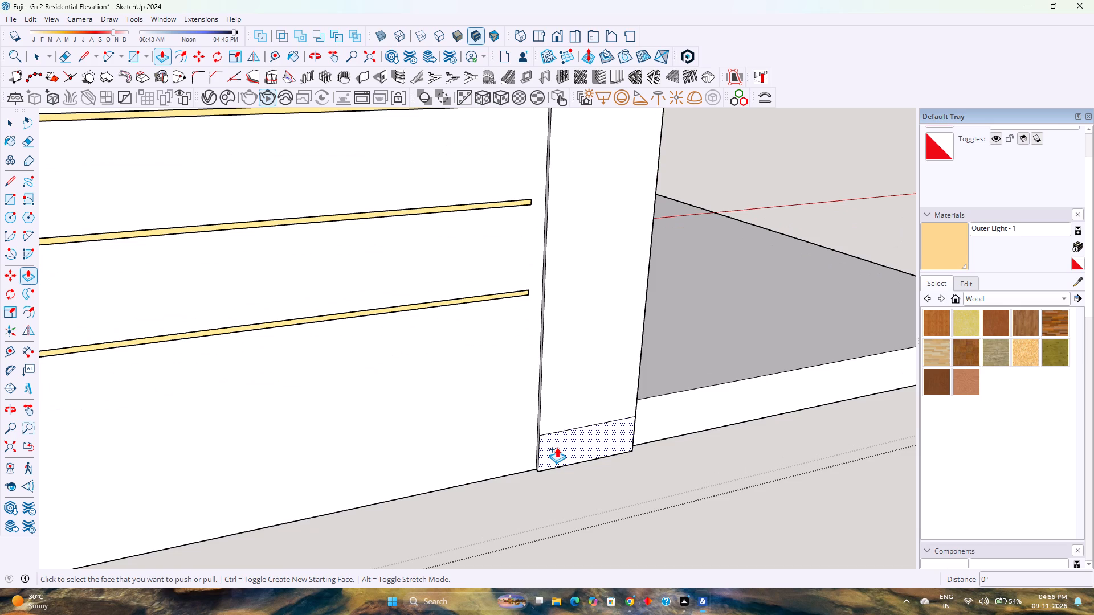
Draw a 1" line across the pillar's narrow side at the ledge's top corner to close the end face.
key(l)
scroll(545, 424, up, 6)
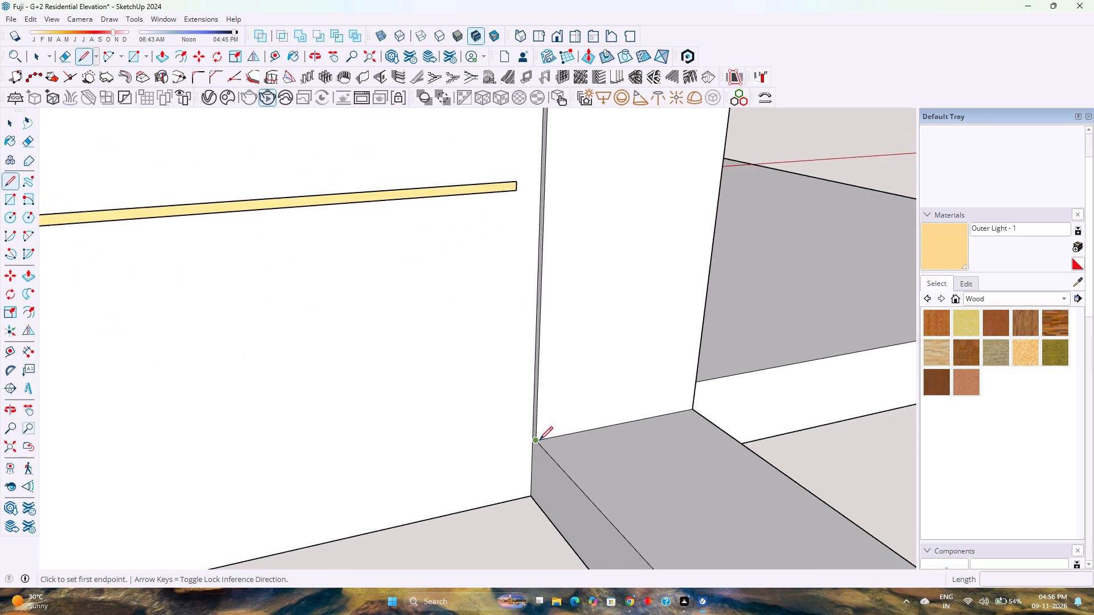
scroll(540, 440, up, 7)
click(529, 441)
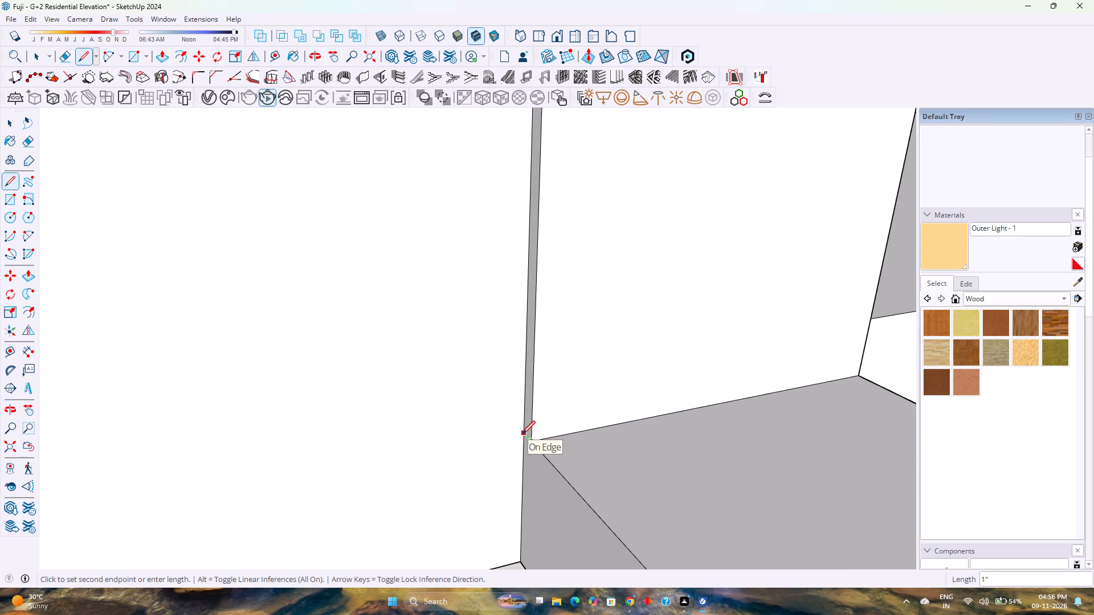
click(522, 434)
Push/Pull the ledge's end face 13' along the white light-strip panel up to the wood louvres.
scroll(525, 482, down, 4)
key(p)
click(542, 496)
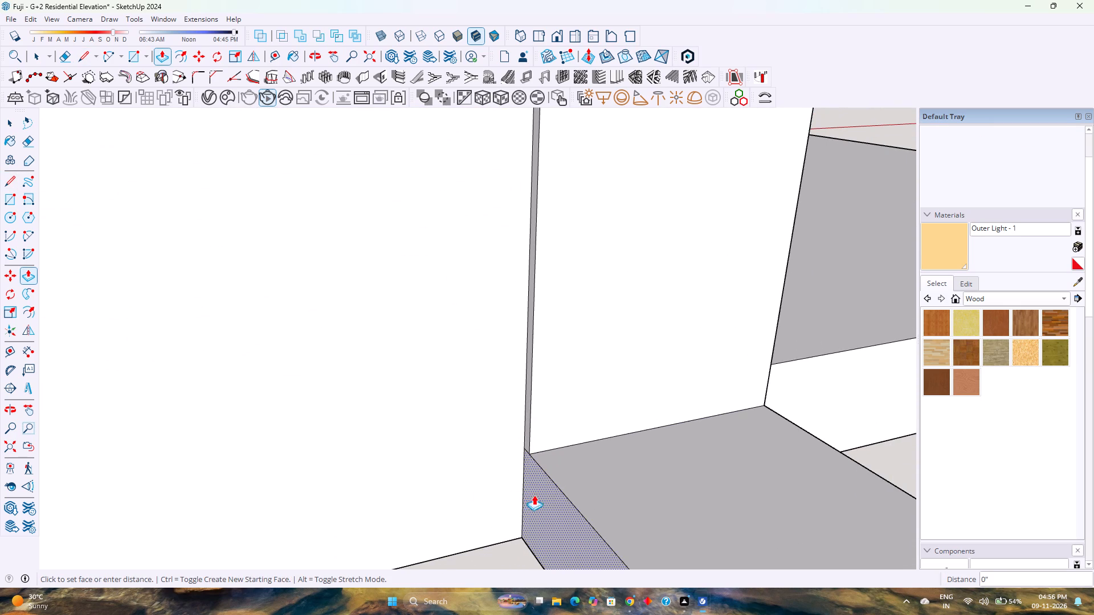
scroll(459, 483, down, 17)
shift+middle_drag(446, 477, 497, 451)
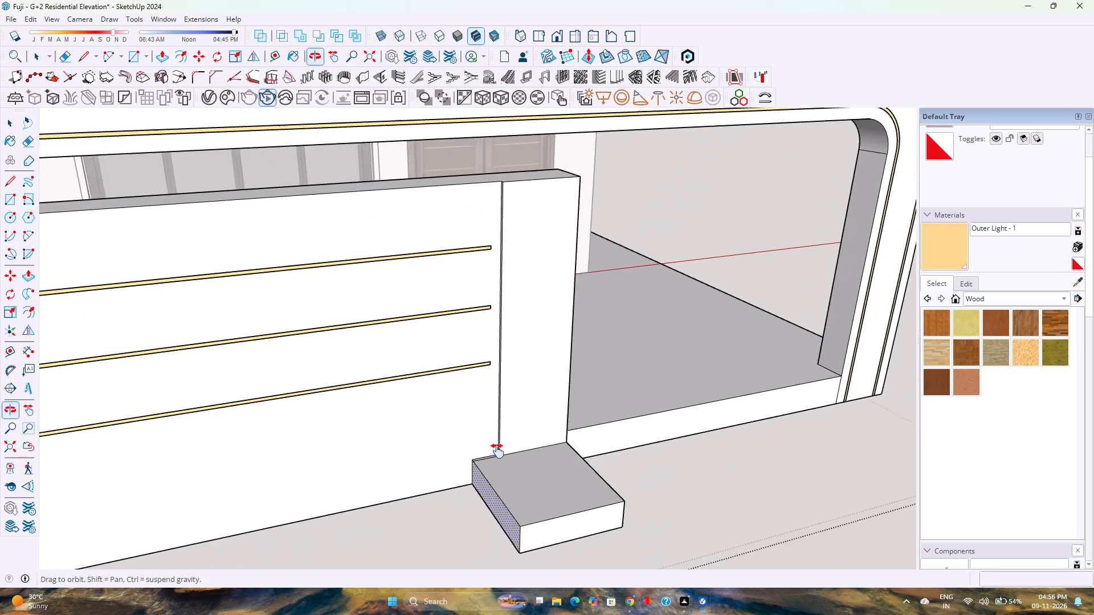
shift+middle_drag(497, 451, 598, 432)
scroll(598, 432, down, 4)
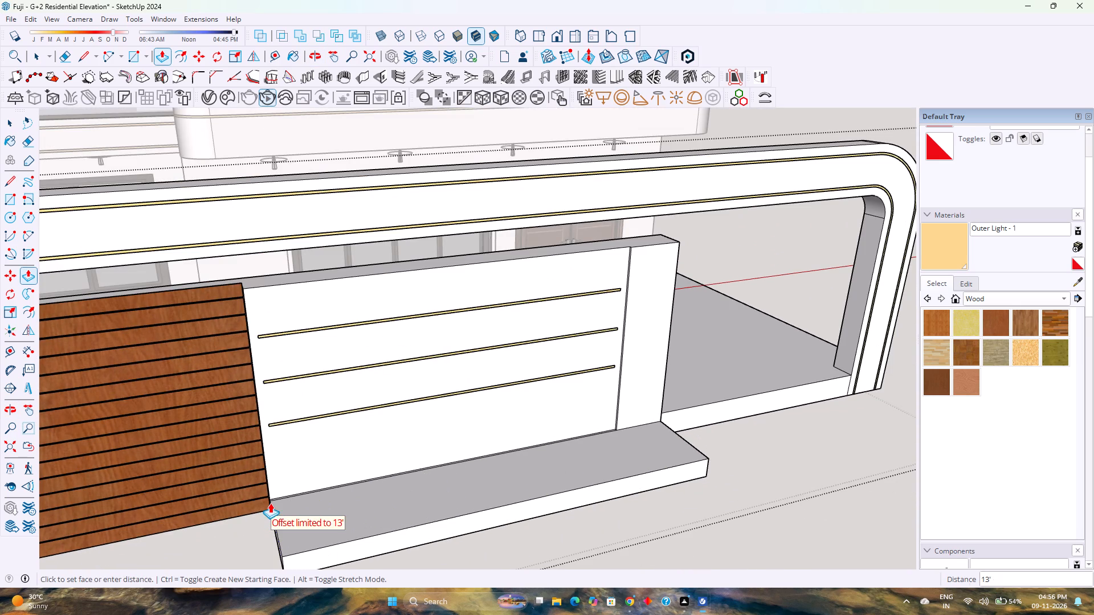
click(266, 491)
Delete the leftover edge along the back of the ledge top where it meets the panel.
scroll(285, 499, up, 8)
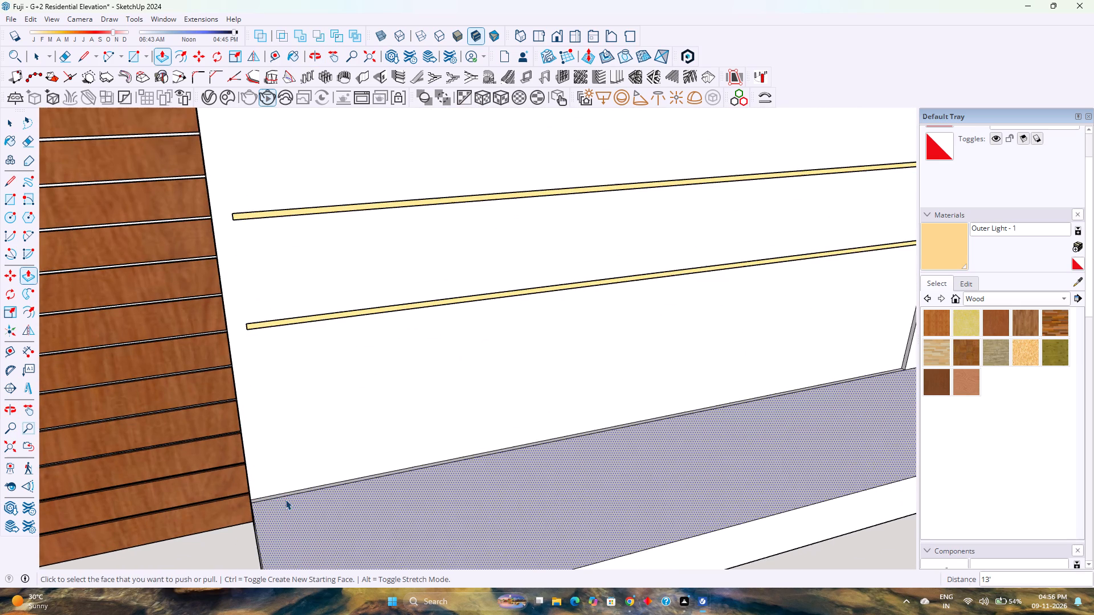
key(space)
click(283, 497)
key(Delete)
Place guides across the ledge top 2' in from each of its two short end edges.
scroll(381, 461, down, 3)
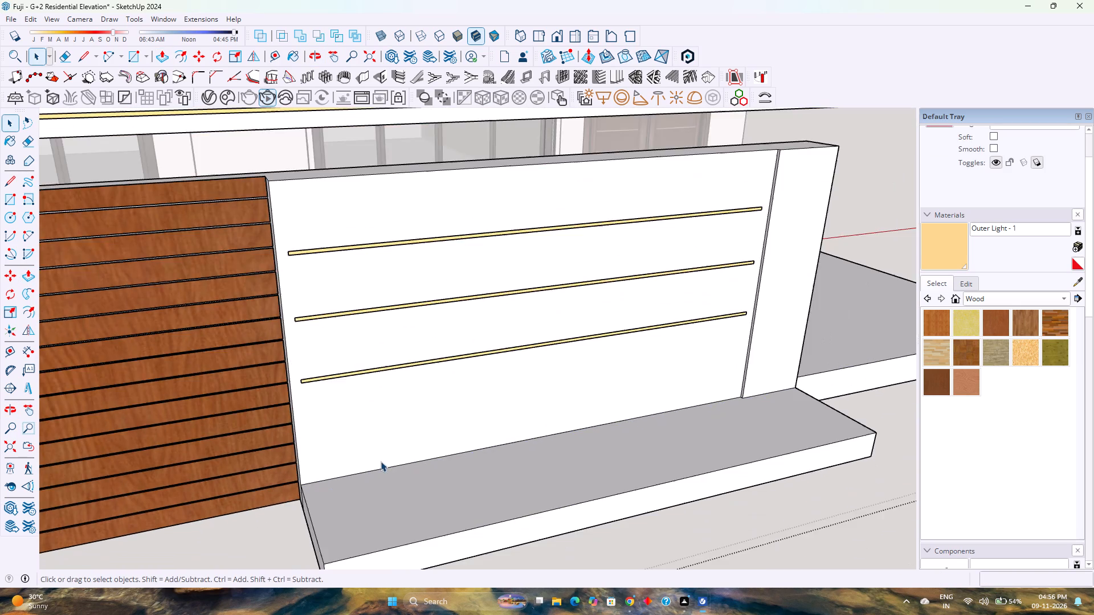
scroll(381, 461, down, 5)
middle_drag(484, 455, 292, 506)
scroll(314, 490, down, 4)
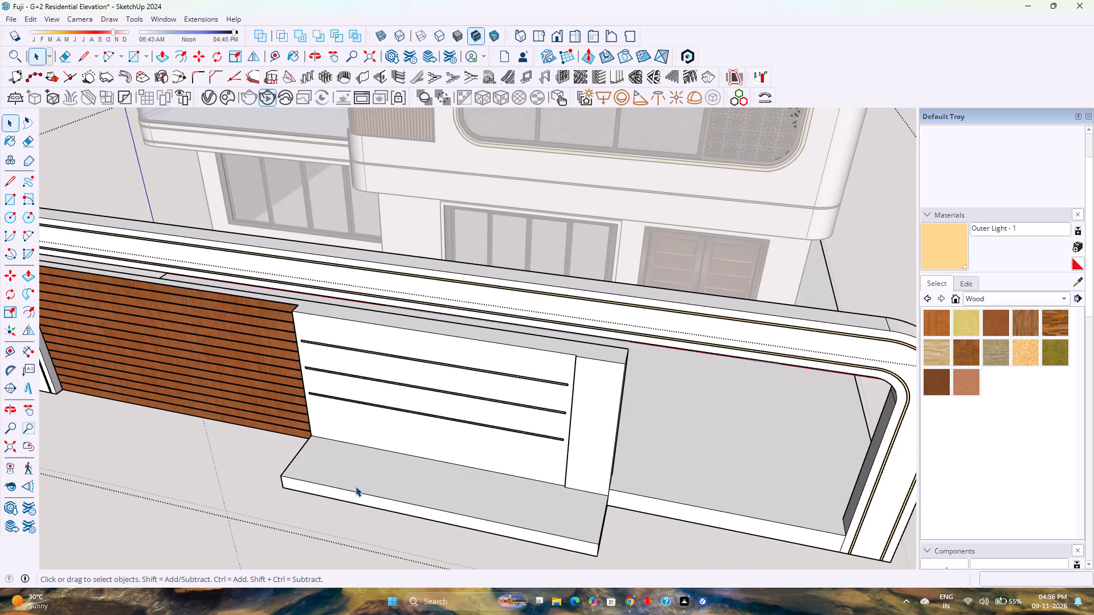
middle_drag(407, 464, 695, 528)
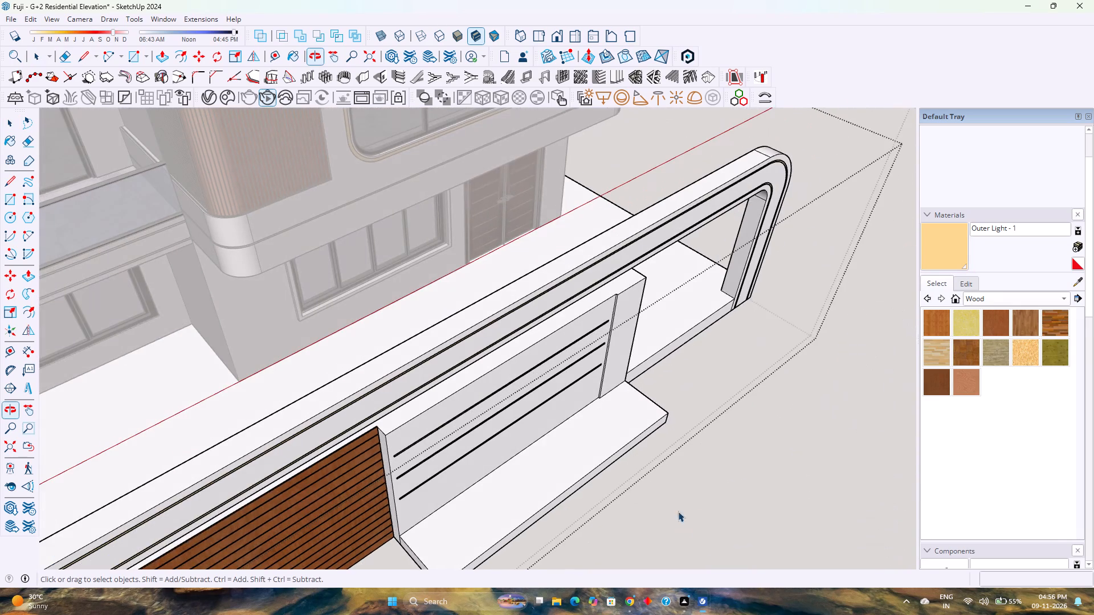
scroll(570, 492, down, 2)
shift+middle_drag(552, 483, 541, 465)
shift+middle_drag(537, 461, 533, 452)
shift+middle_drag(533, 452, 521, 428)
shift+middle_drag(521, 428, 517, 420)
shift+middle_click(517, 420)
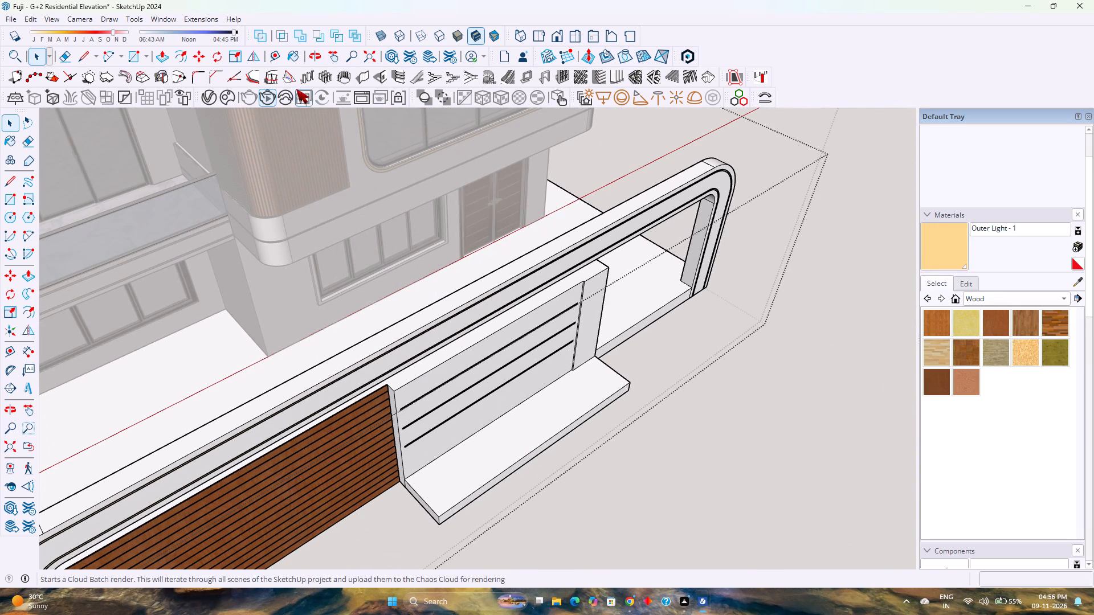
click(279, 58)
click(434, 507)
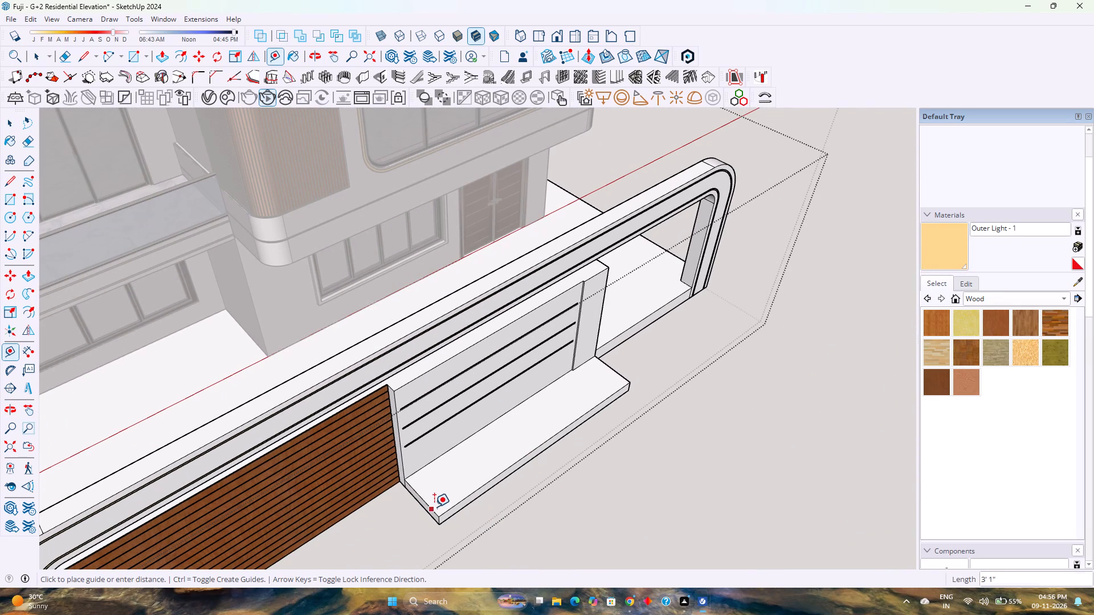
text(2')
key(Return)
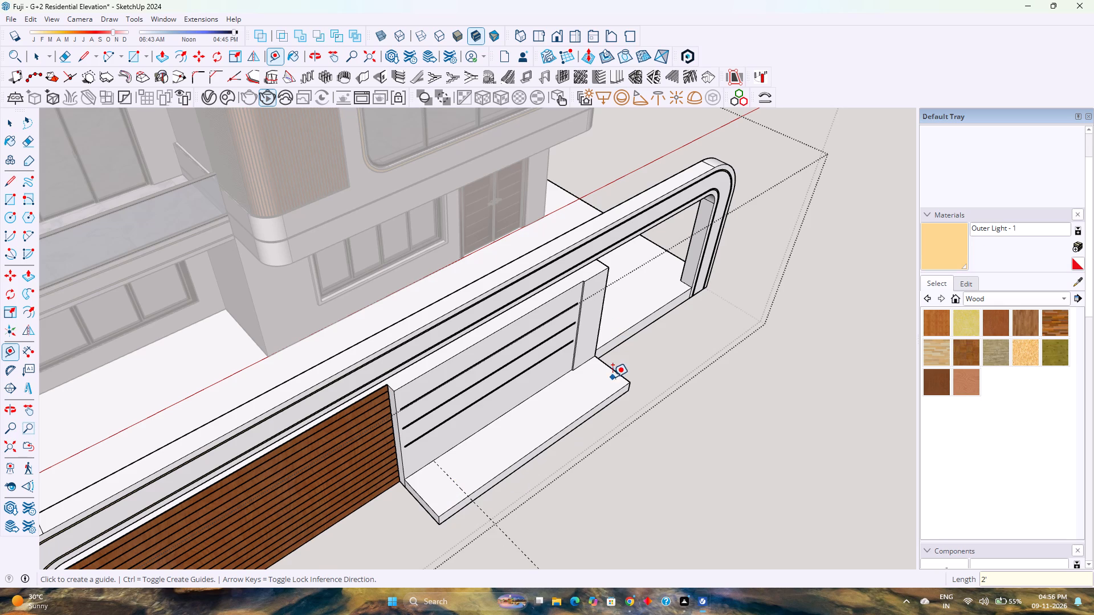
click(614, 372)
text(2')
key(Return)
Draw an arc rounding the ledge's louvre-end corner, from the back corner to where the guide meets the front edge.
key(a)
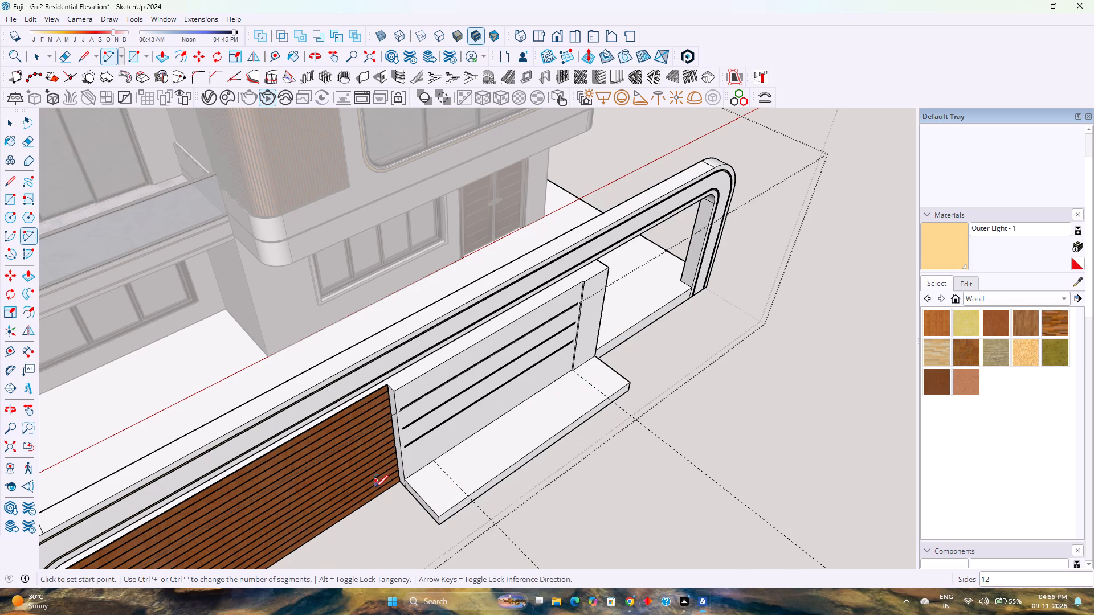
click(406, 482)
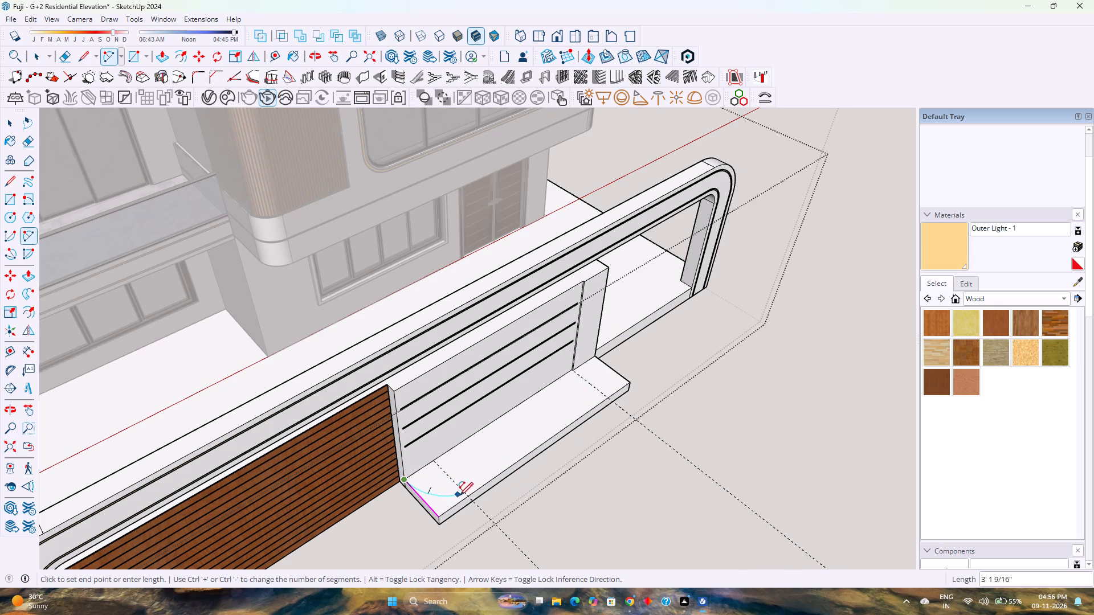
double_click(467, 497)
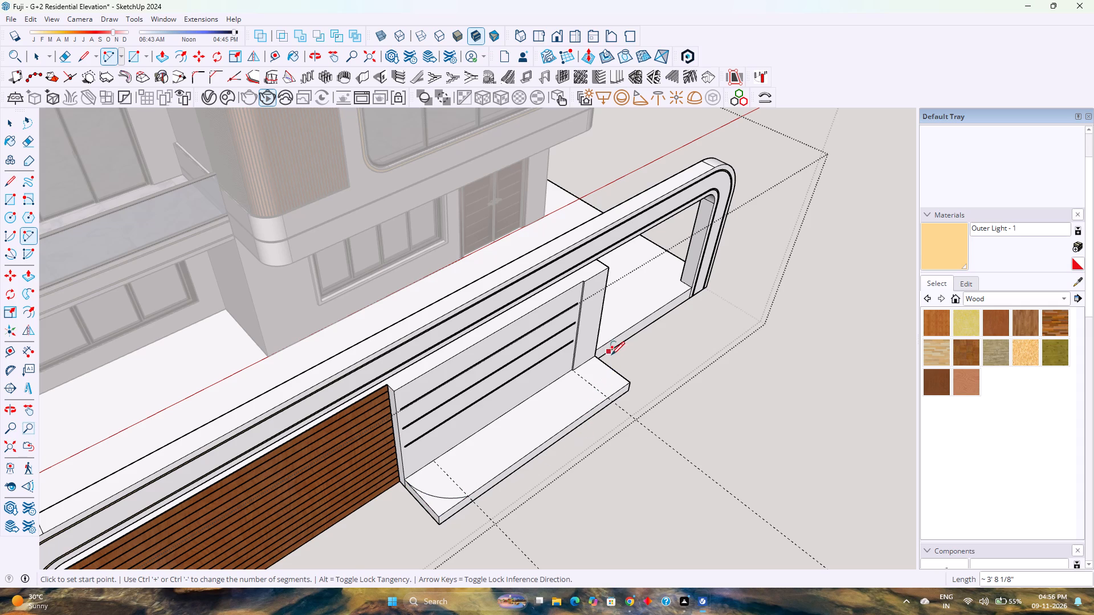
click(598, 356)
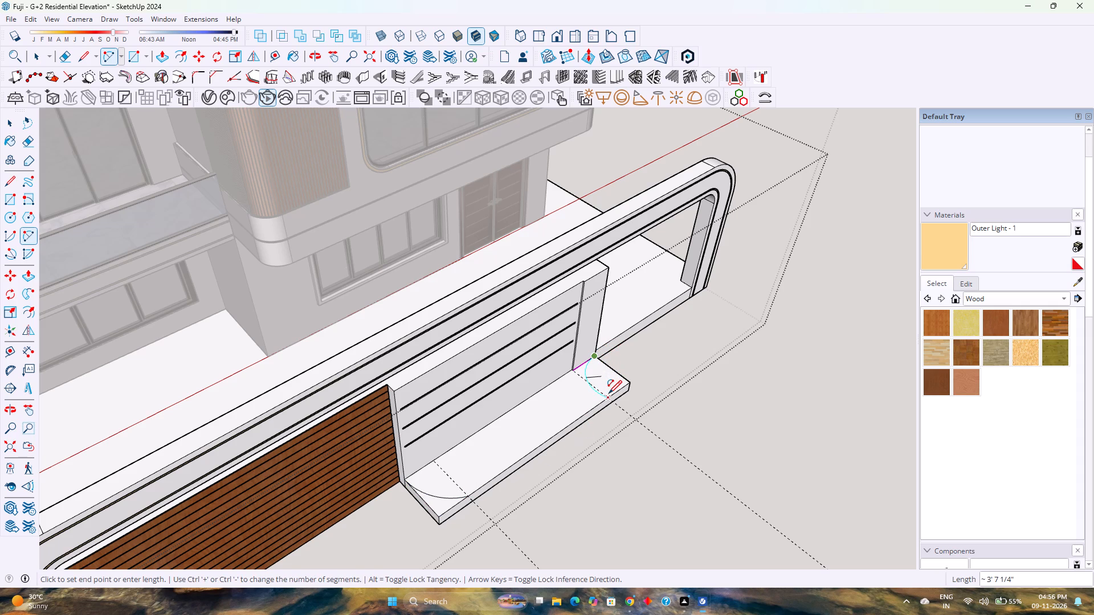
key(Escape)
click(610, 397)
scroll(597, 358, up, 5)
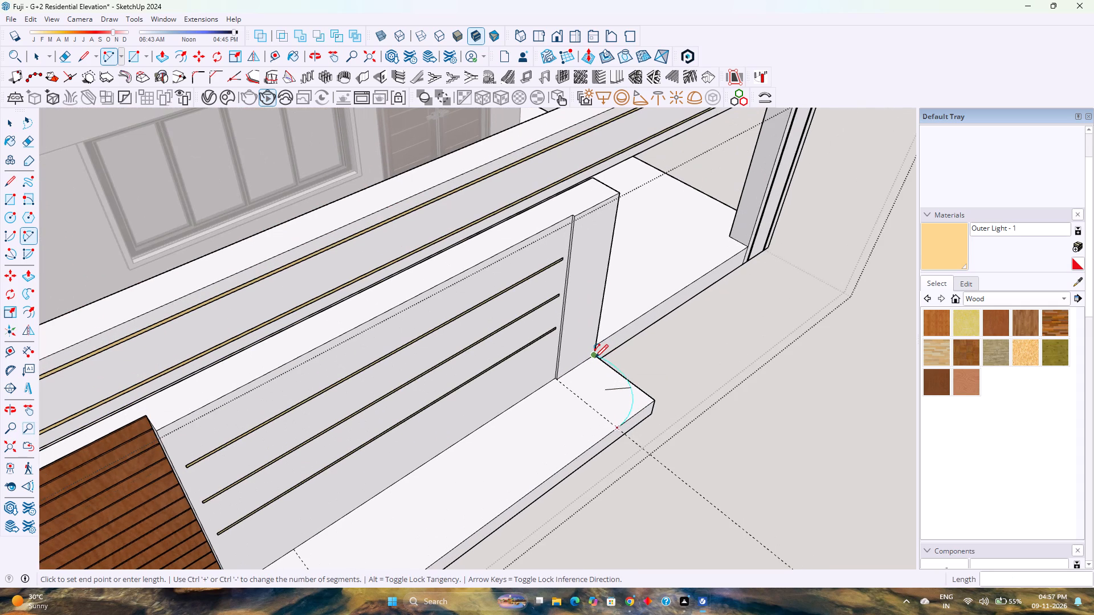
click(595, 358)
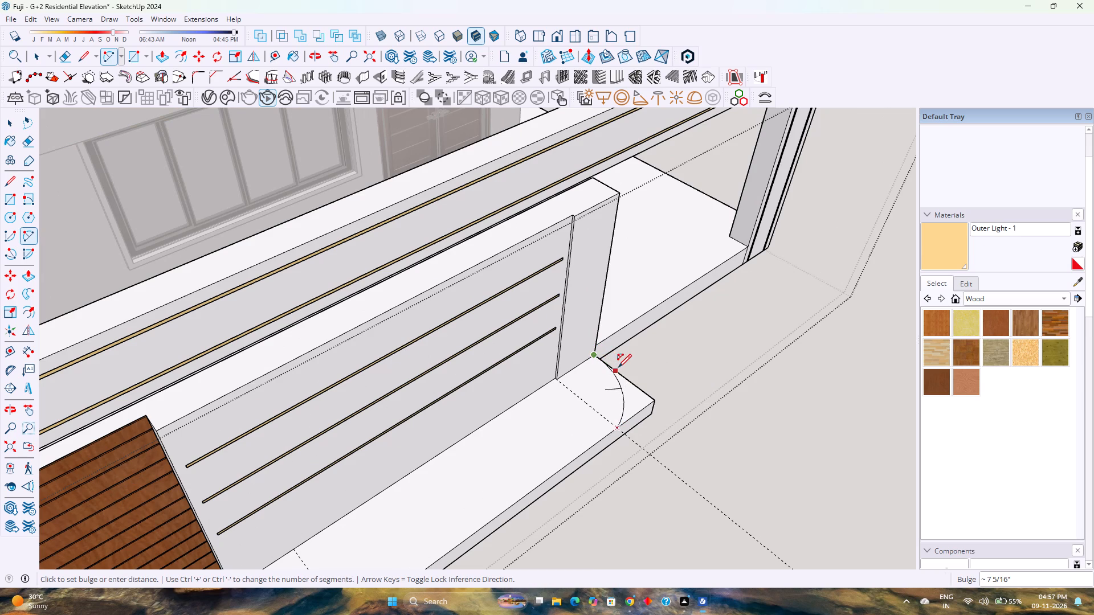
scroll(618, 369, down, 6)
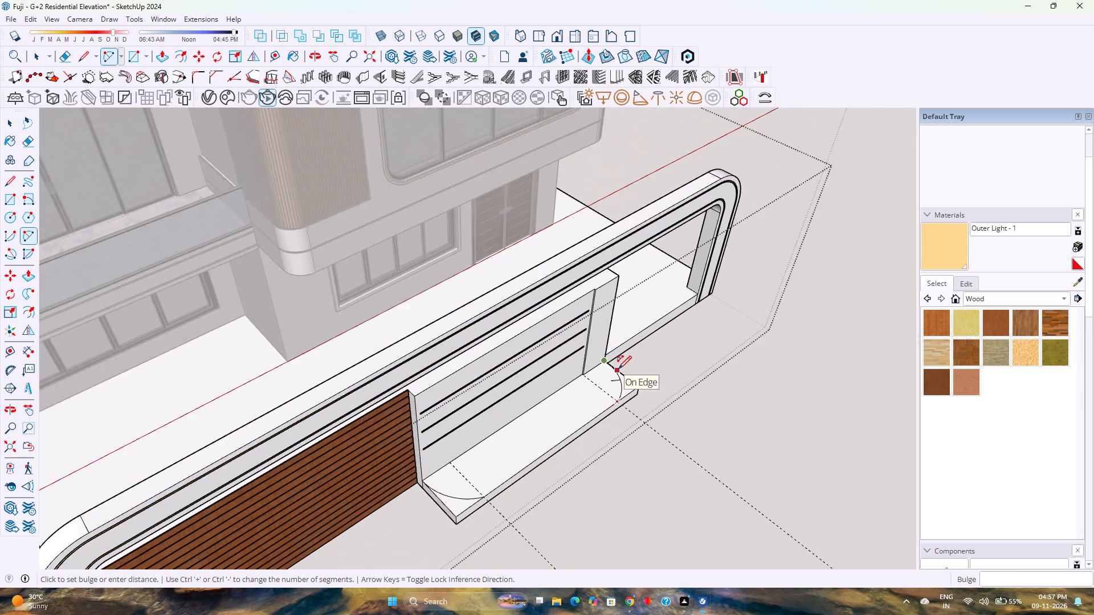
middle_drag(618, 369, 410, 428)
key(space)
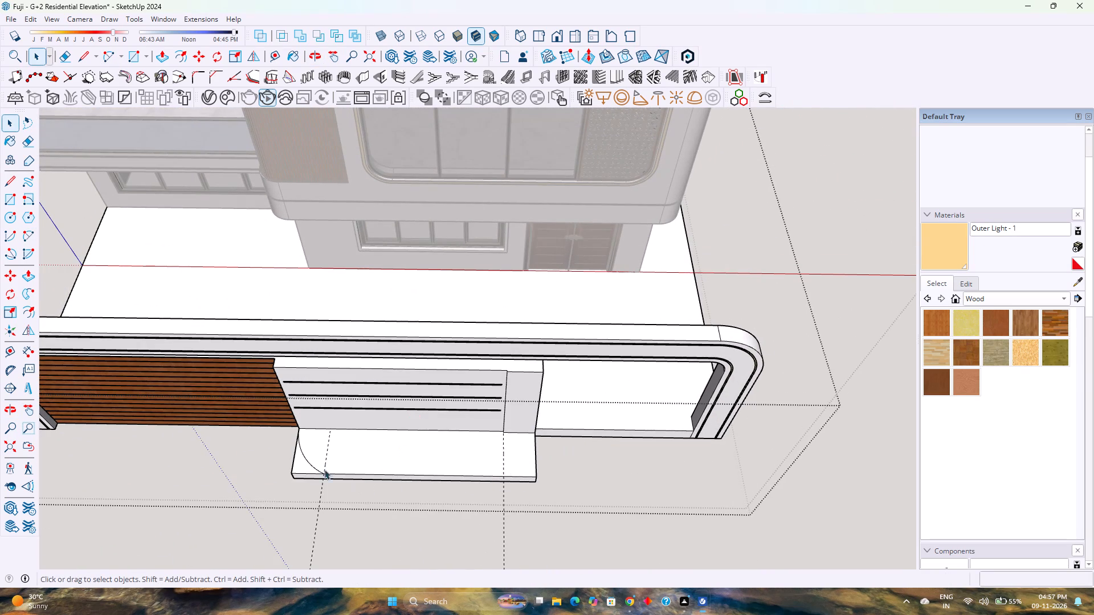
Set the arc at the ledge's louvre end to 120 segments.
click(315, 464)
click(313, 465)
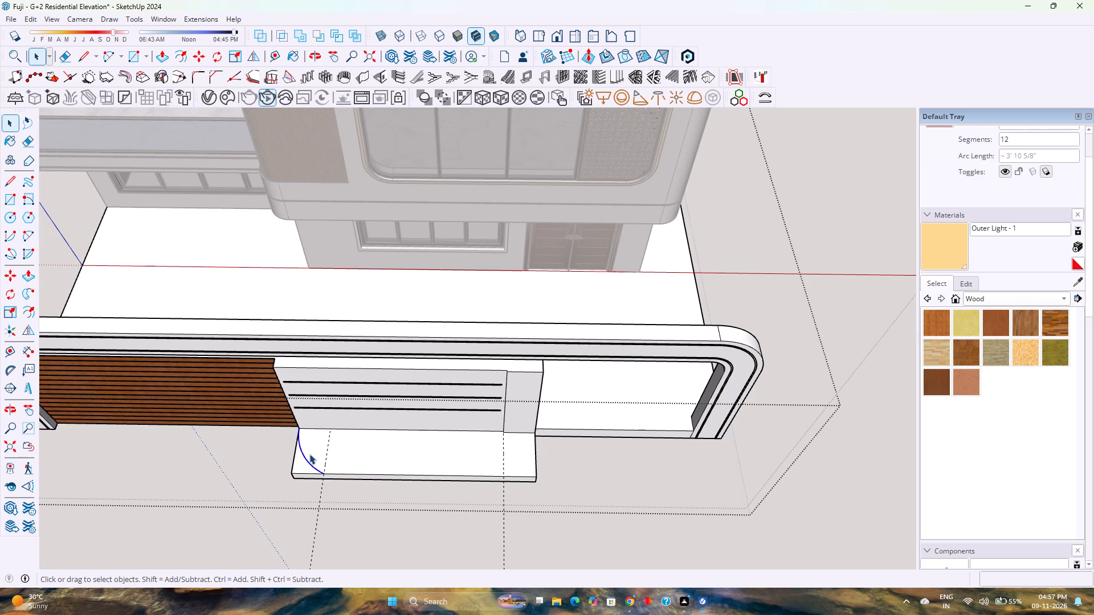
click(1021, 137)
key(0)
key(Return)
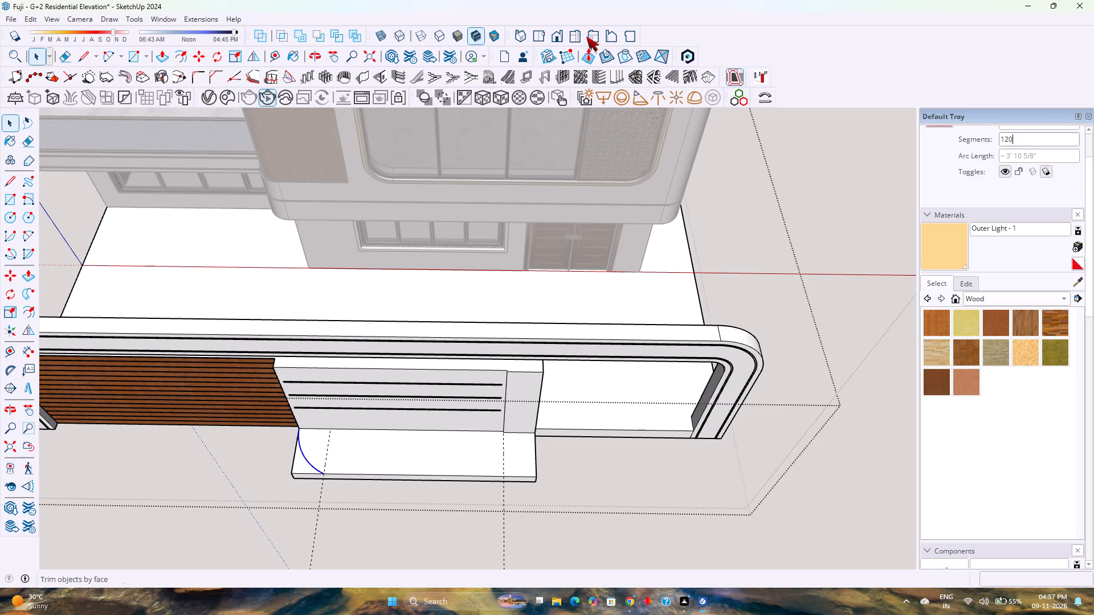
Mirror a copy of the arc about the ledge's mid-length onto its pillar end.
click(252, 54)
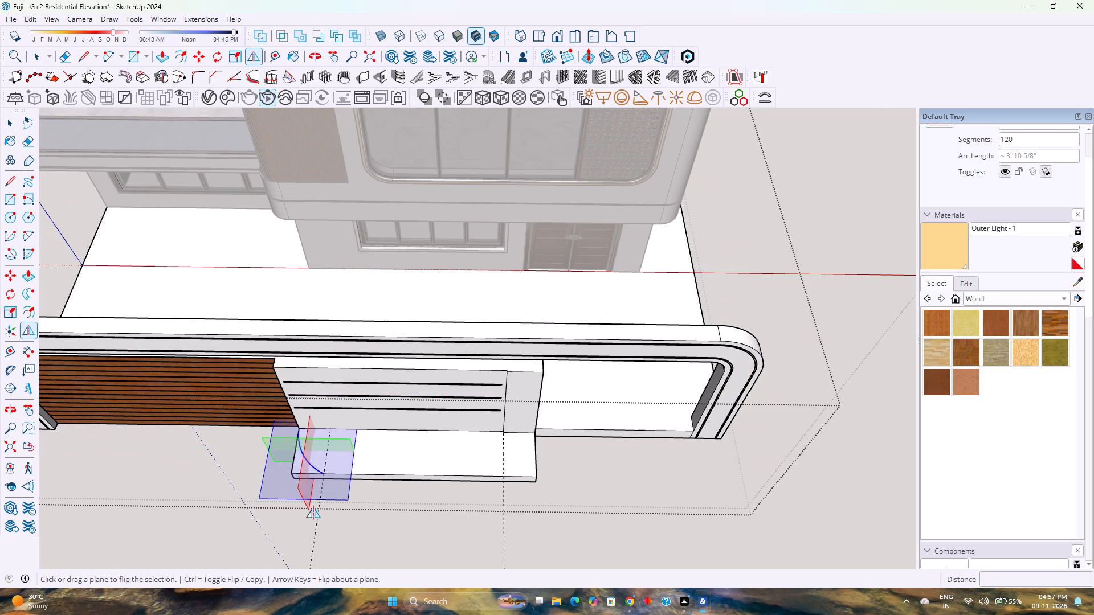
drag(310, 511, 406, 474)
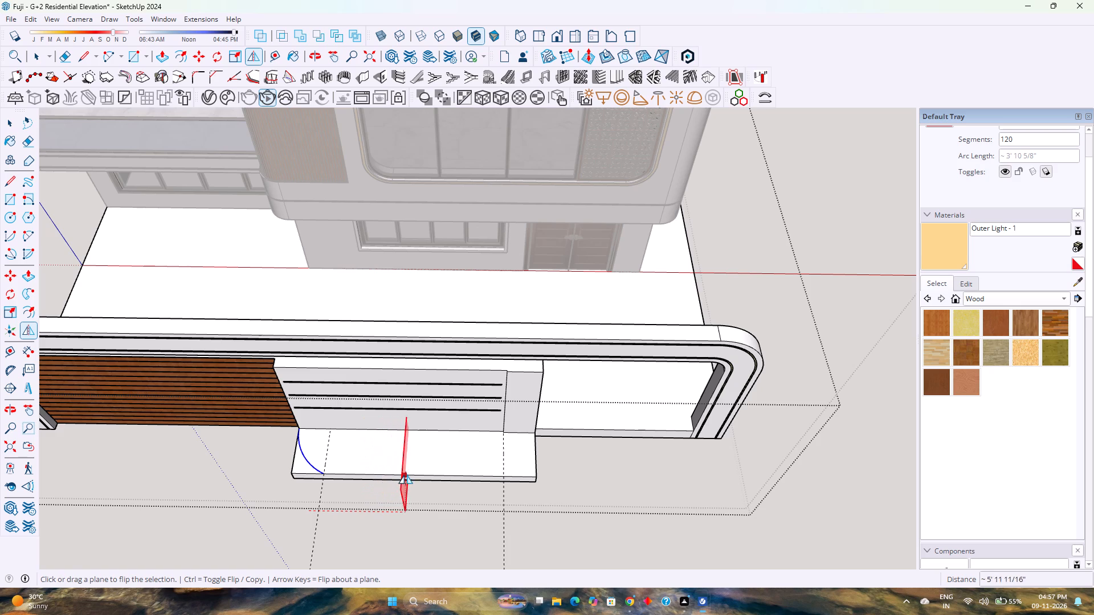
drag(406, 474, 433, 473)
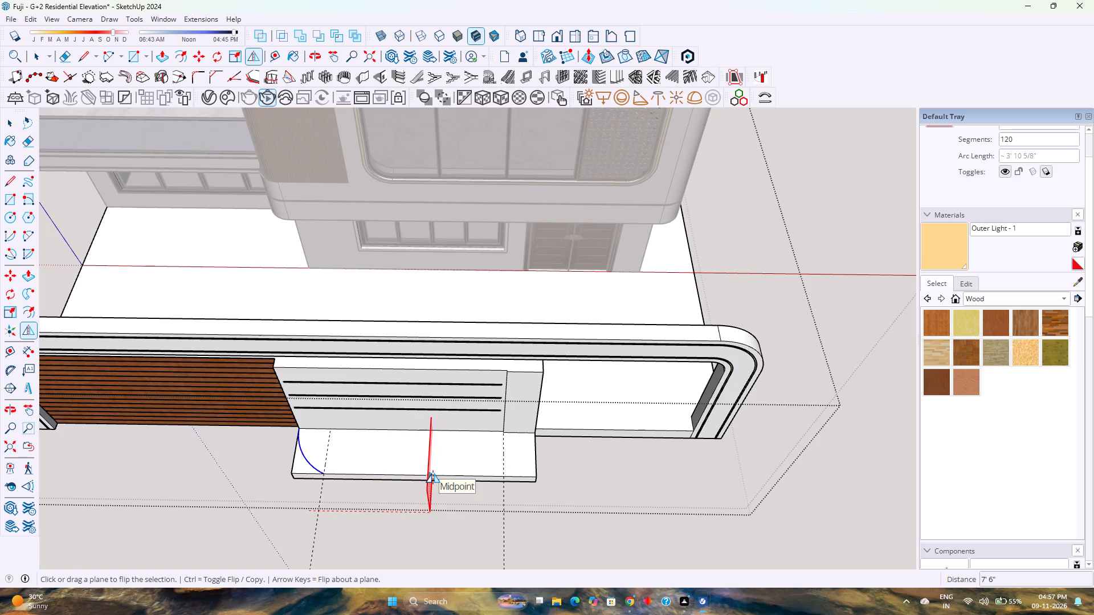
drag(433, 473, 406, 477)
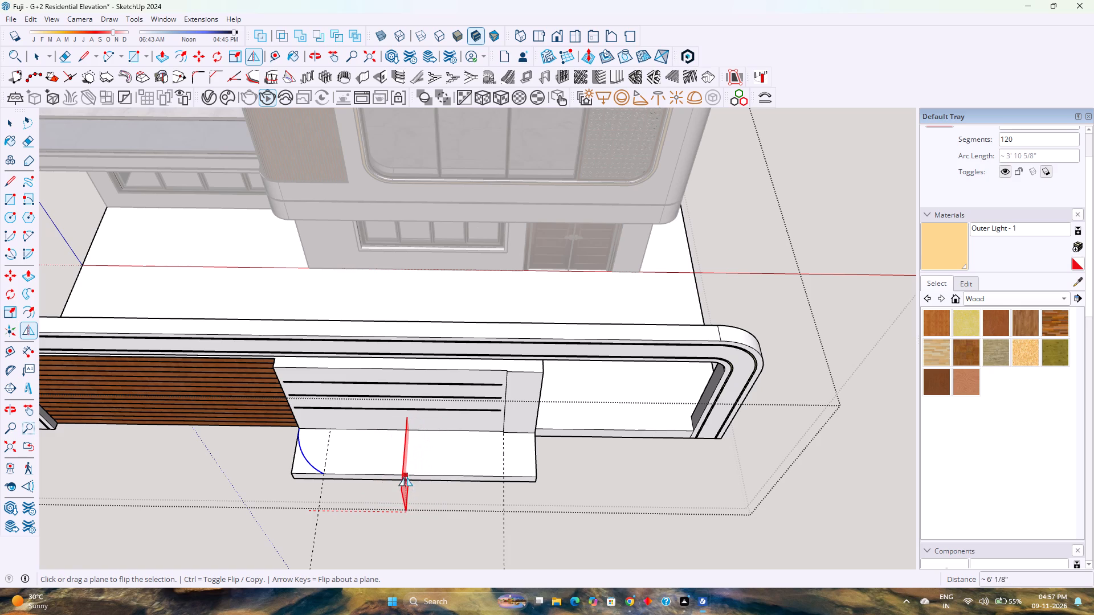
drag(406, 477, 411, 483)
key(space)
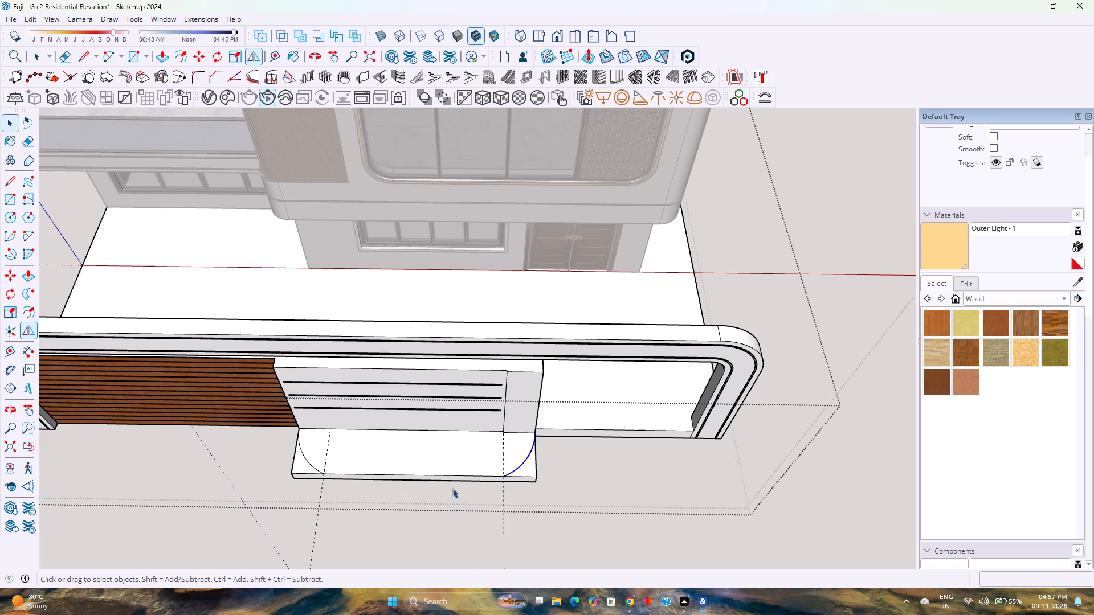
Push/Pull the two corner faces outside the arcs down 9" through the ledge to round both ends.
scroll(497, 481, up, 3)
scroll(442, 477, up, 1)
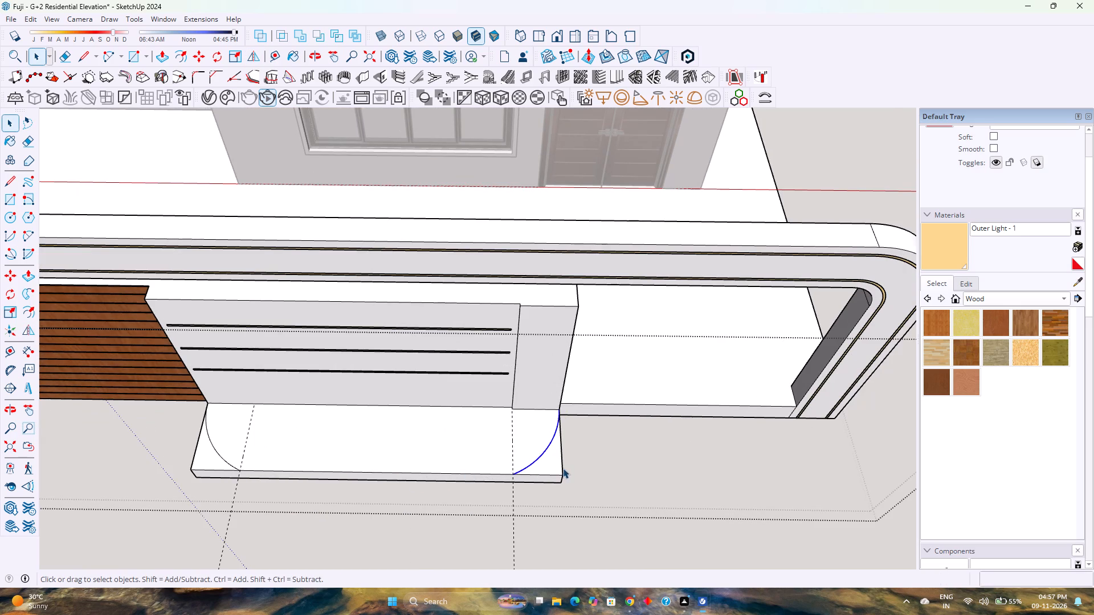
key(p)
click(552, 467)
click(549, 486)
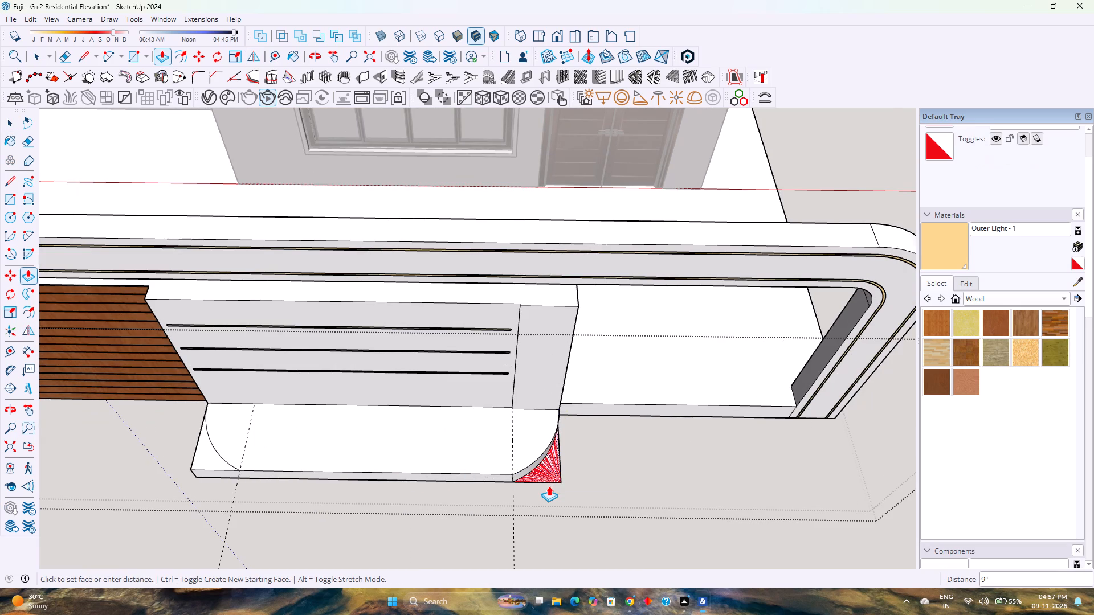
double_click(204, 452)
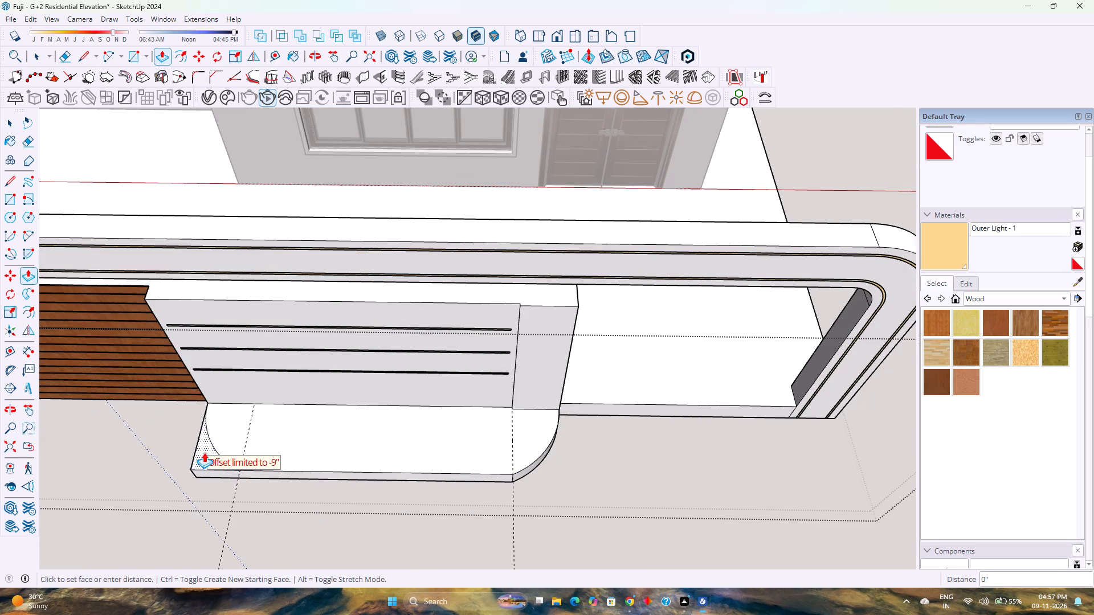
Offset the rounded ledge's top face inward by 3".
scroll(202, 472, up, 3)
middle_drag(202, 474, 198, 436)
middle_drag(199, 435, 204, 429)
scroll(494, 504, up, 1)
middle_drag(494, 504, 510, 393)
middle_drag(513, 400, 527, 432)
key(space)
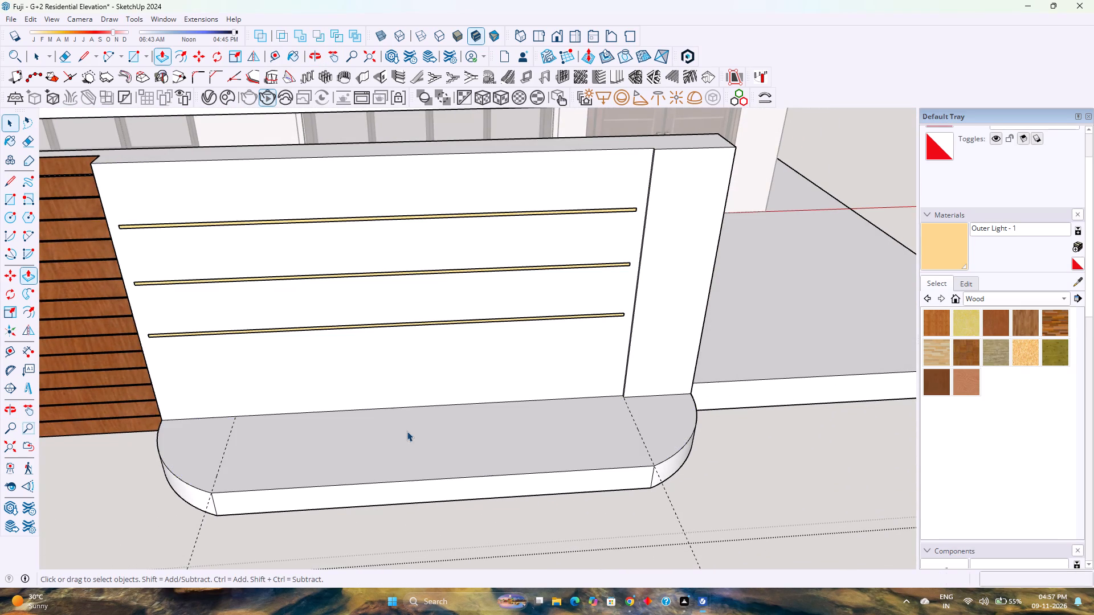
click(407, 431)
click(183, 52)
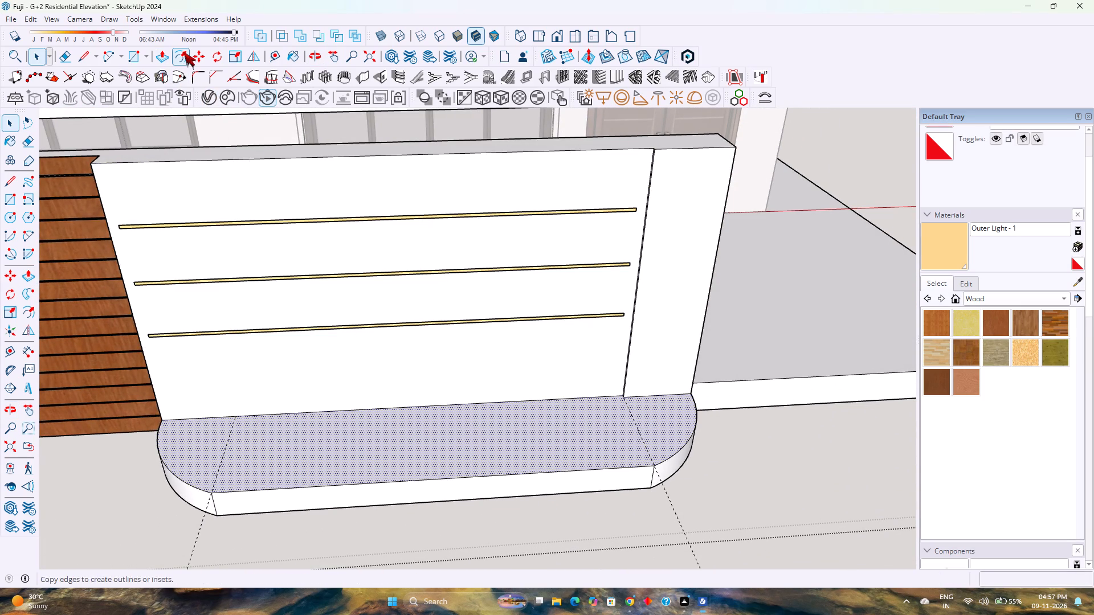
click(214, 487)
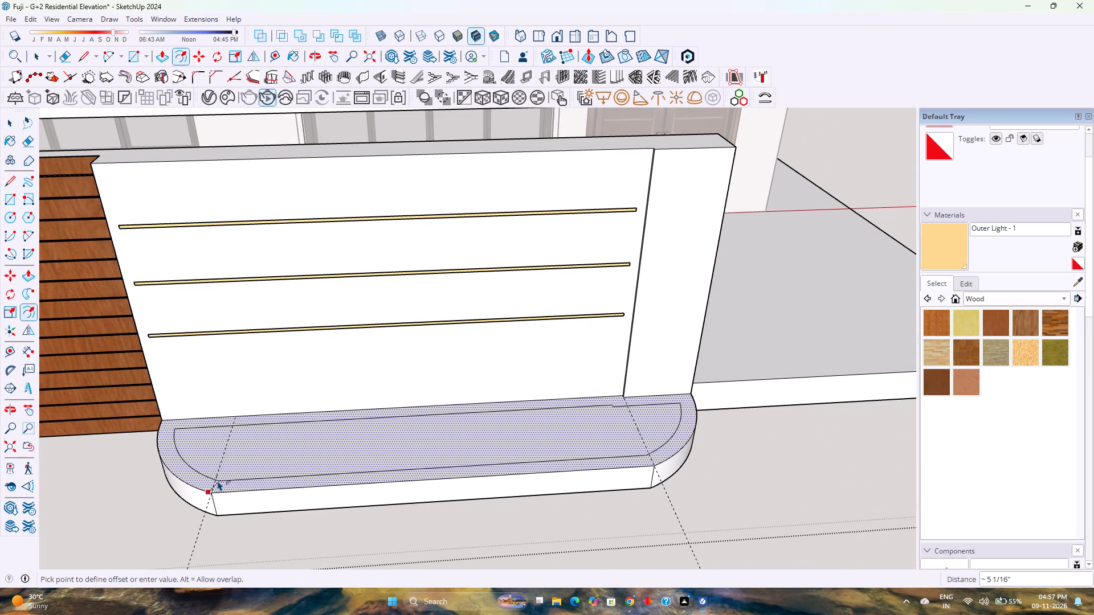
key(3)
key(Return)
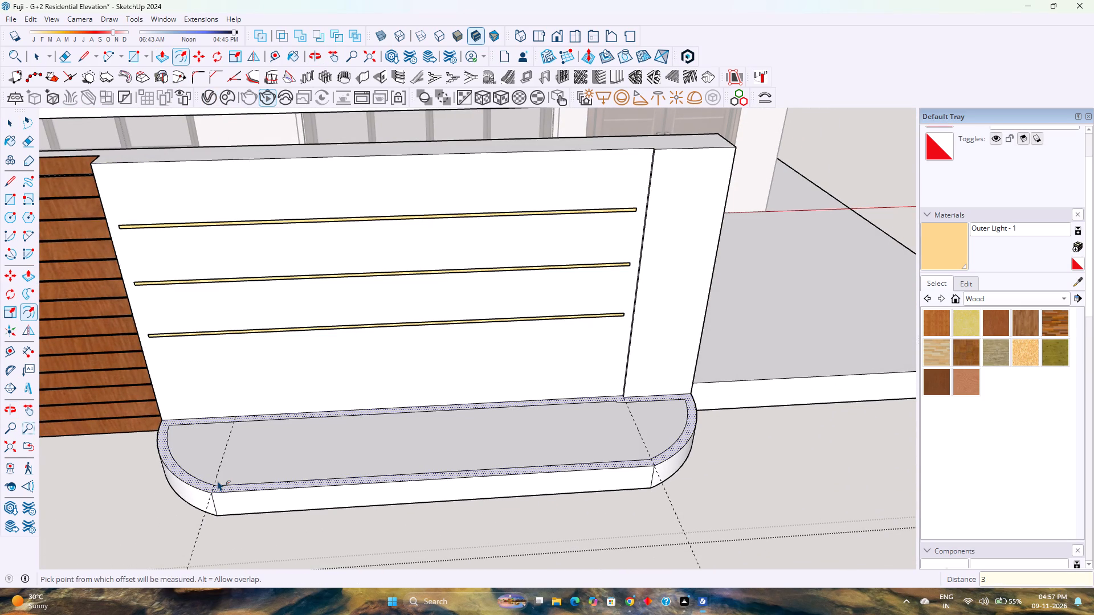
Push/Pull the ledge's inner top face down 7" to hollow out a planter trough.
key(p)
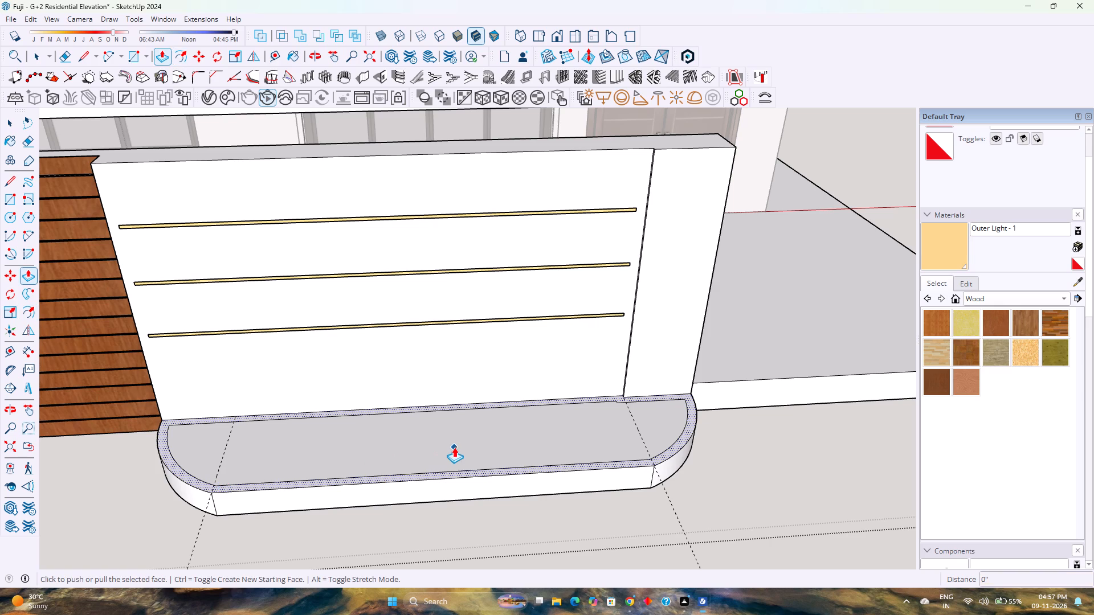
key(Escape)
click(380, 459)
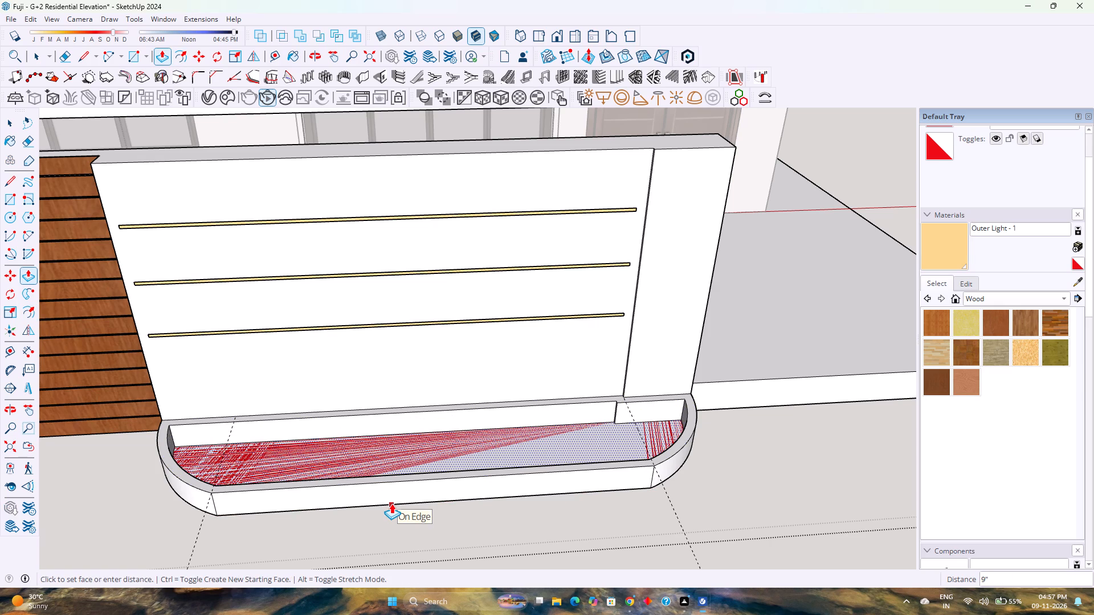
key(7)
key(Return)
key(space)
Delete all guides from the model.
scroll(466, 459, down, 4)
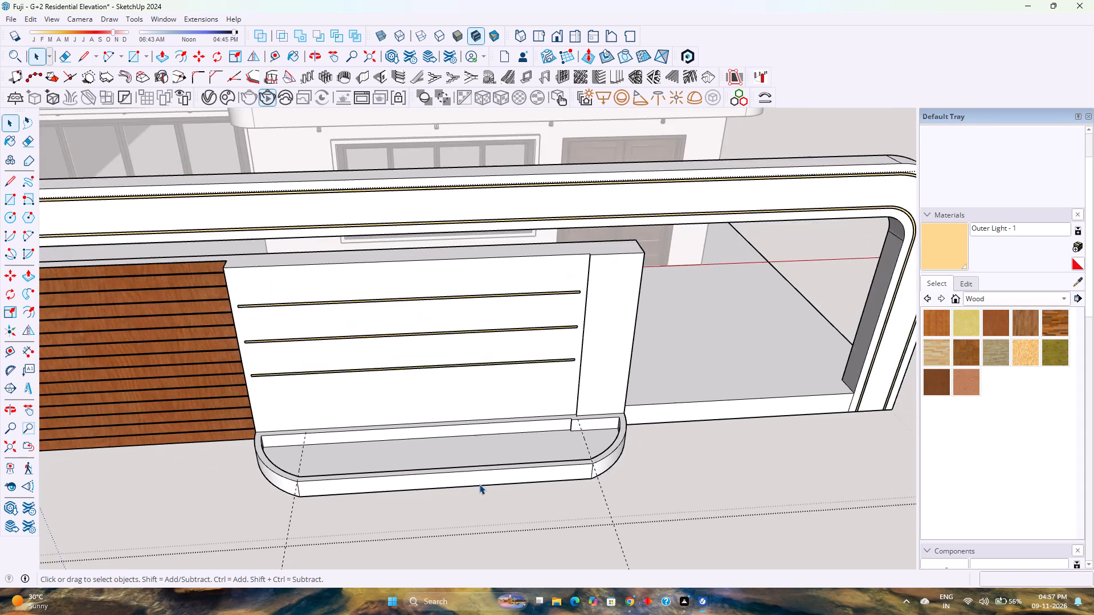
scroll(479, 484, down, 3)
middle_drag(458, 460, 495, 293)
click(51, 20)
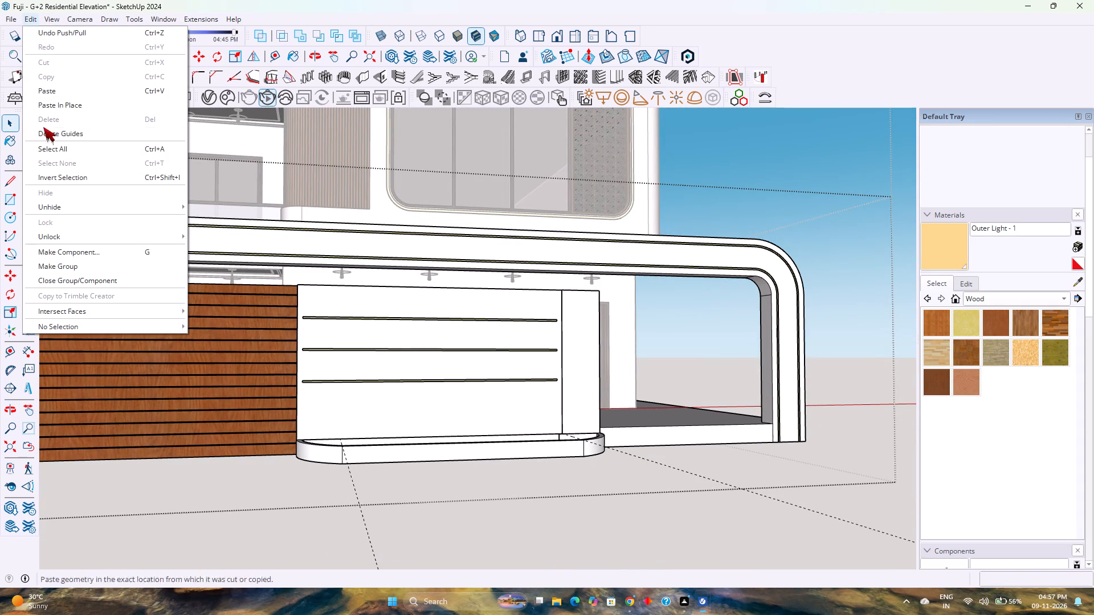
click(53, 135)
scroll(403, 368, down, 2)
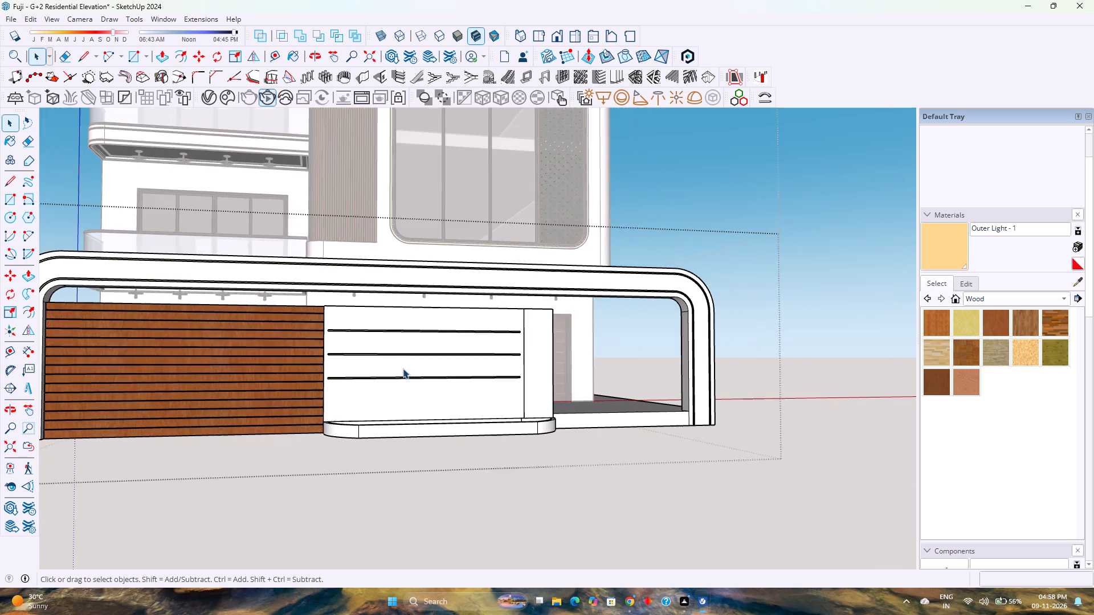
Close the boundary wall group and save the model.
scroll(403, 368, down, 5)
middle_drag(476, 400, 467, 475)
middle_click(467, 475)
scroll(479, 455, down, 3)
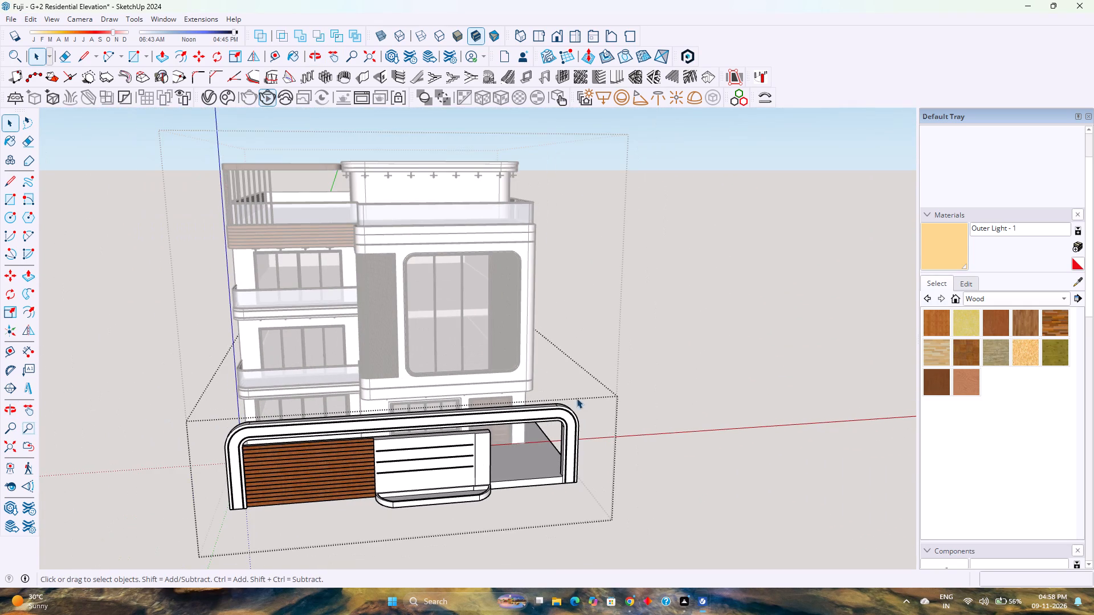
click(724, 338)
scroll(647, 375, up, 2)
middle_drag(633, 375, 594, 309)
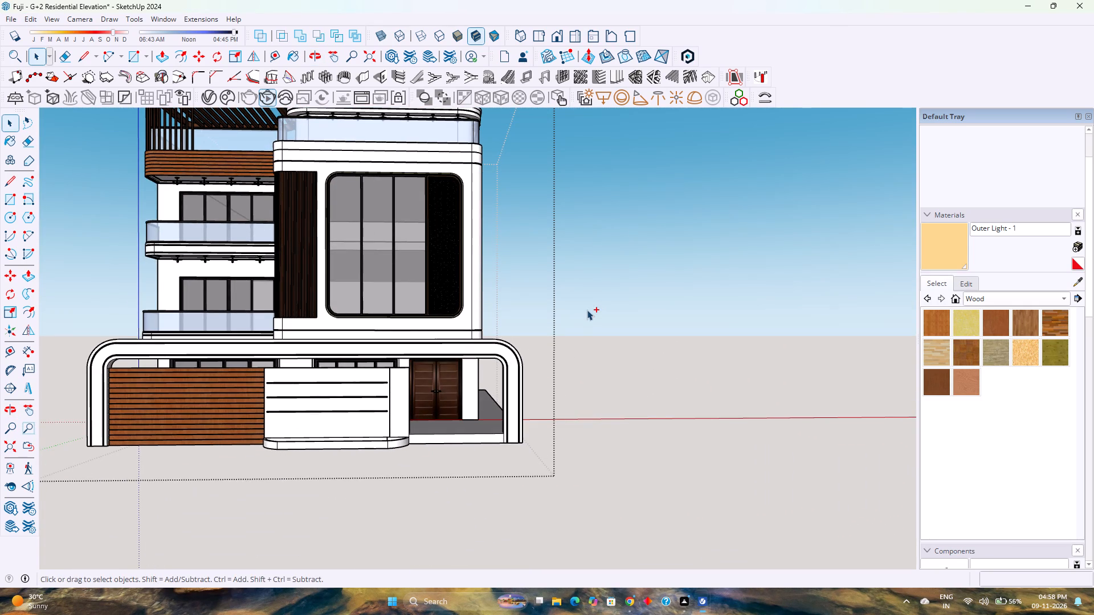
key(ctrl+s)
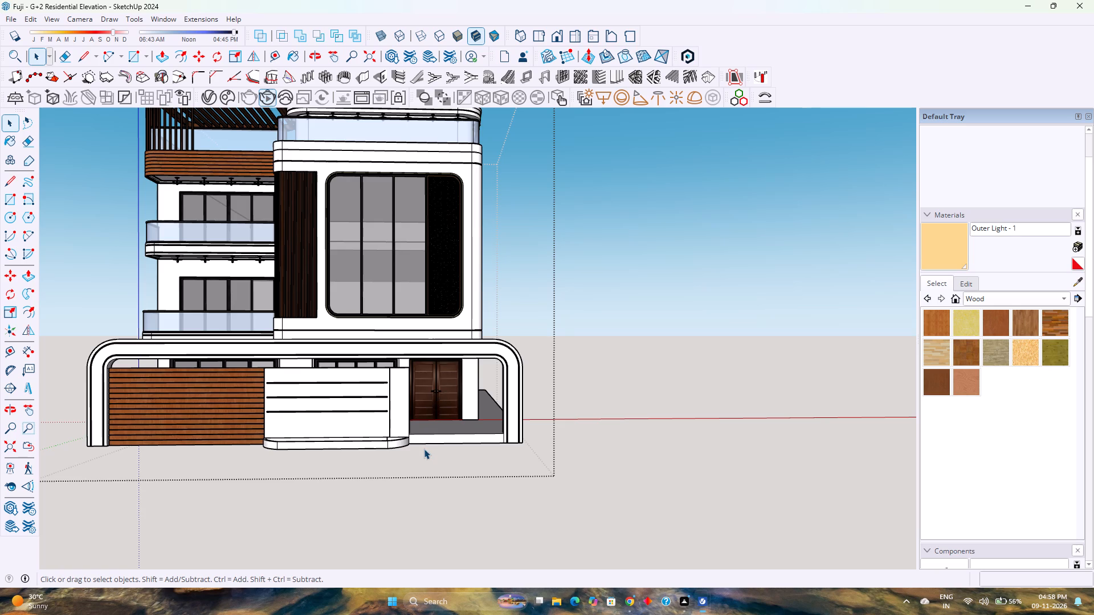
Inside the boundary wall group, draw a ground-level rectangle about 10' by 5' in front of the entrance opening, between the planter and pillar.
scroll(424, 449, up, 5)
middle_drag(424, 447, 293, 485)
middle_click(293, 485)
scroll(256, 480, down, 3)
middle_drag(160, 494, 329, 524)
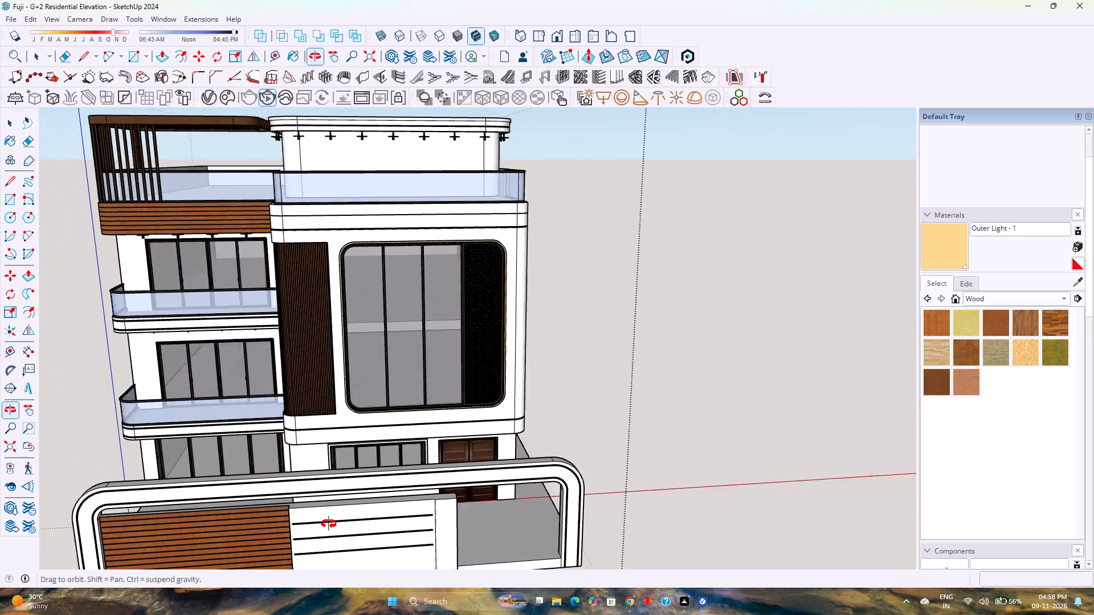
middle_drag(329, 524, 342, 519)
scroll(330, 490, down, 1)
middle_drag(410, 527, 297, 395)
scroll(430, 435, up, 3)
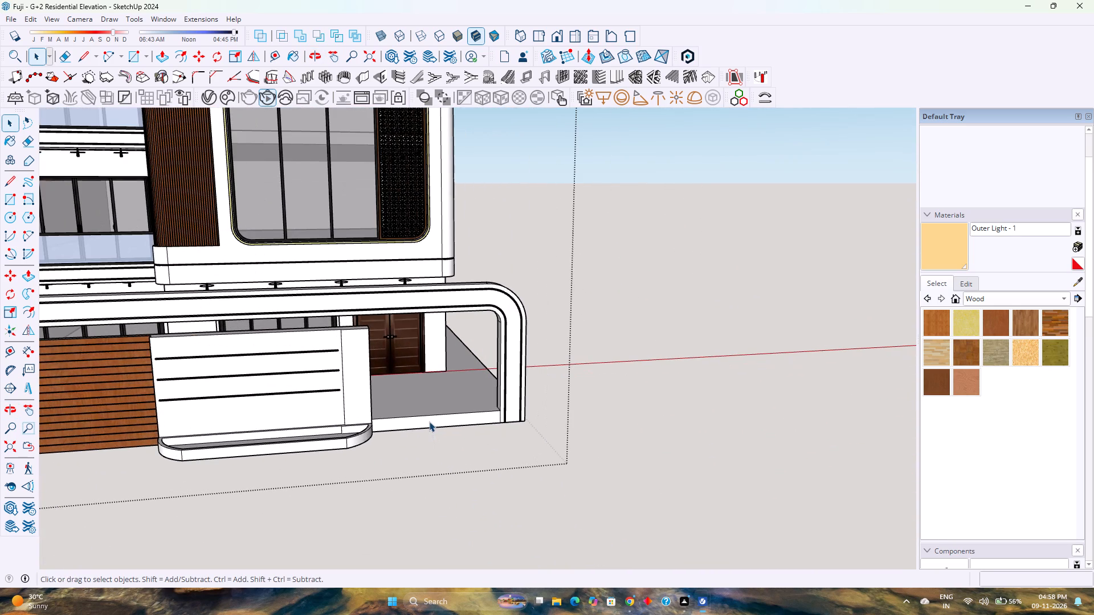
click(429, 421)
double_click(428, 421)
scroll(427, 421, up, 2)
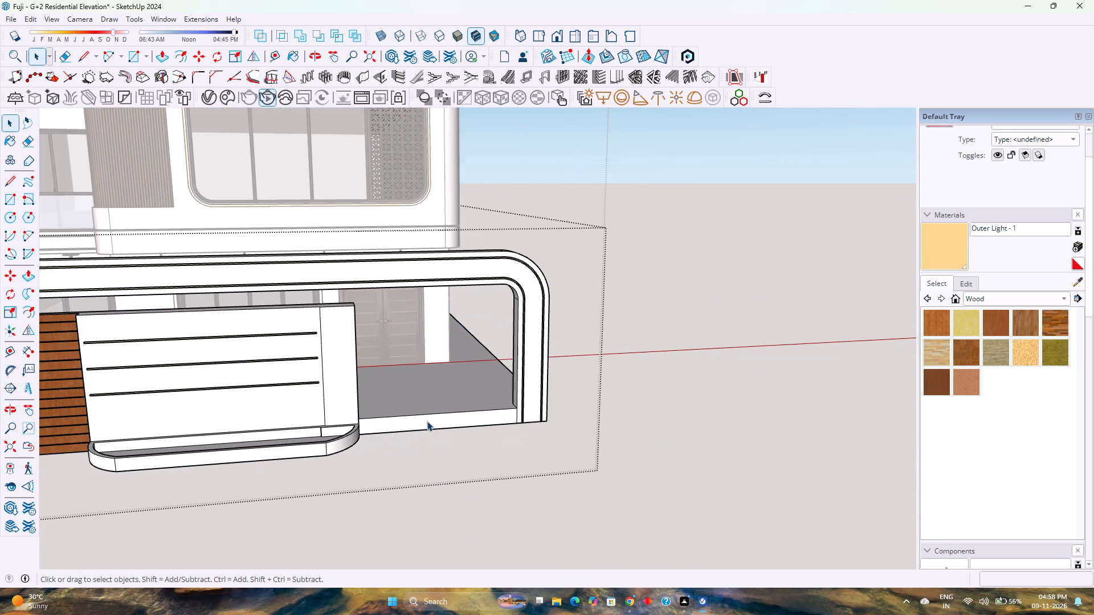
middle_click(426, 421)
middle_drag(425, 422, 315, 498)
scroll(437, 405, up, 5)
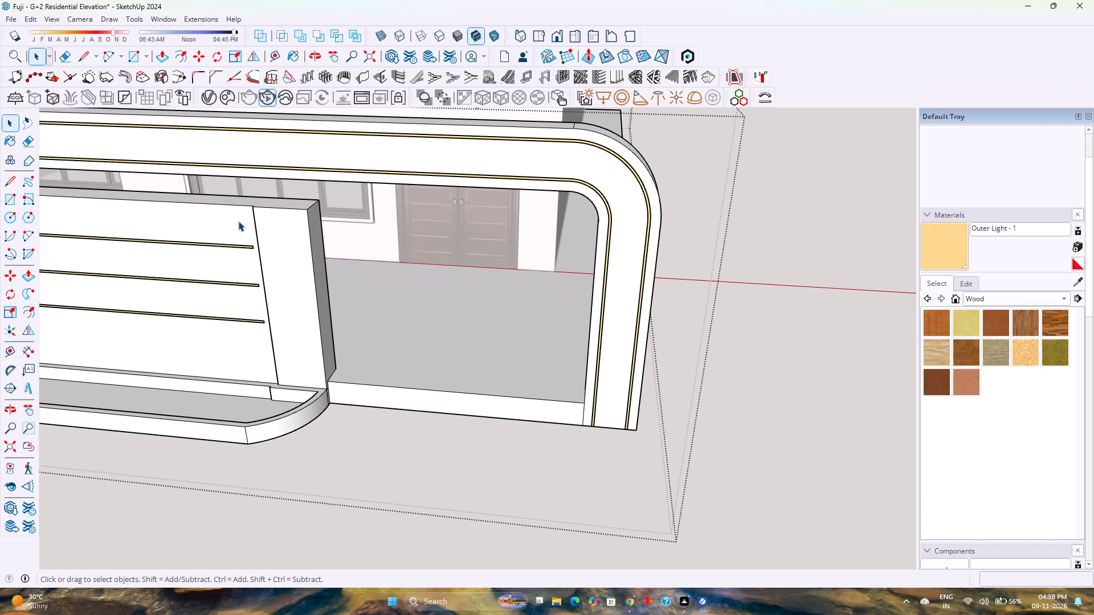
click(131, 58)
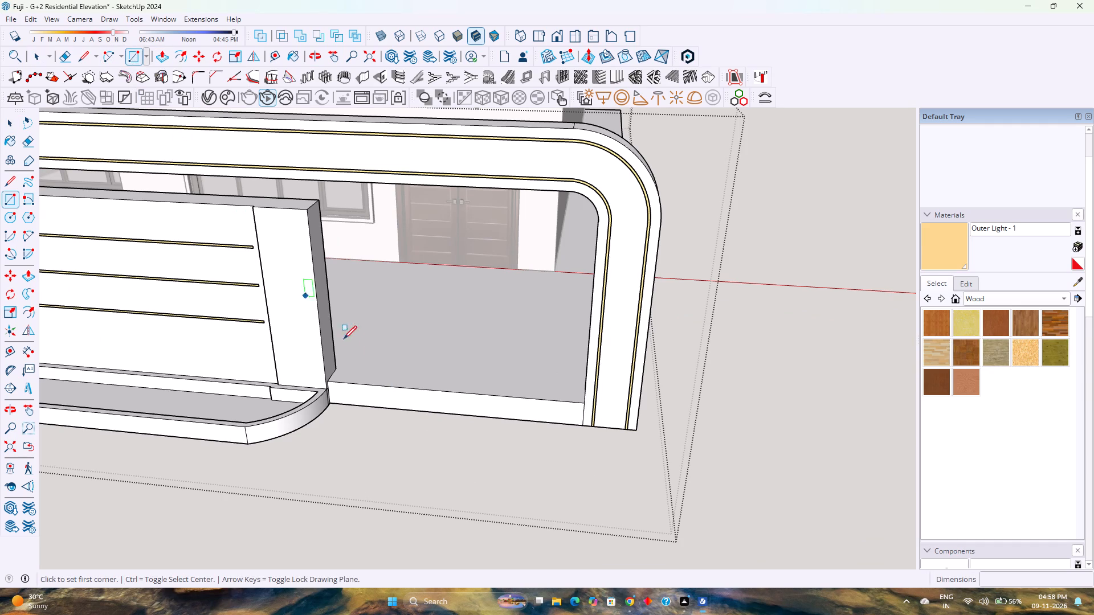
click(333, 401)
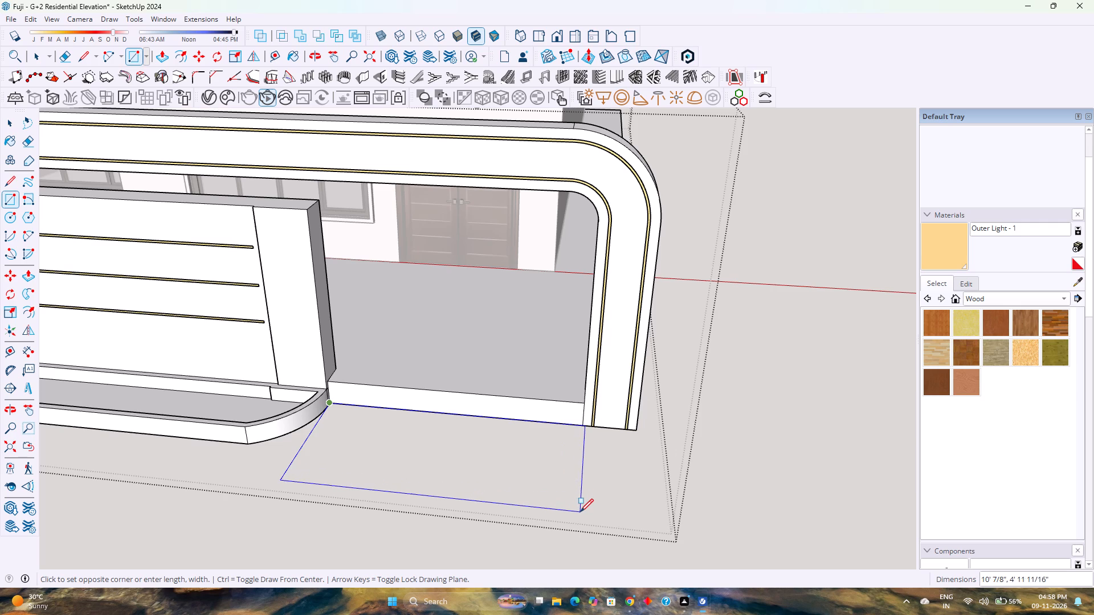
click(578, 514)
scroll(539, 479, up, 3)
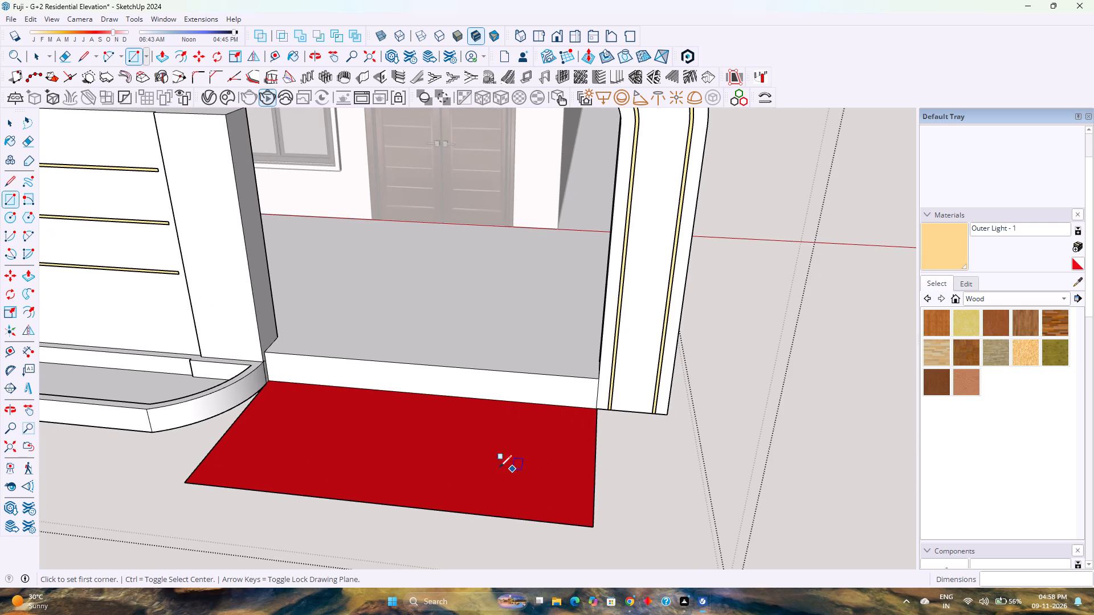
Move the rectangle's outer edge about 1' 11" inward along the green axis to align with the planter's front corner.
key(space)
scroll(336, 456, up, 2)
middle_drag(322, 450, 491, 469)
scroll(365, 427, down, 4)
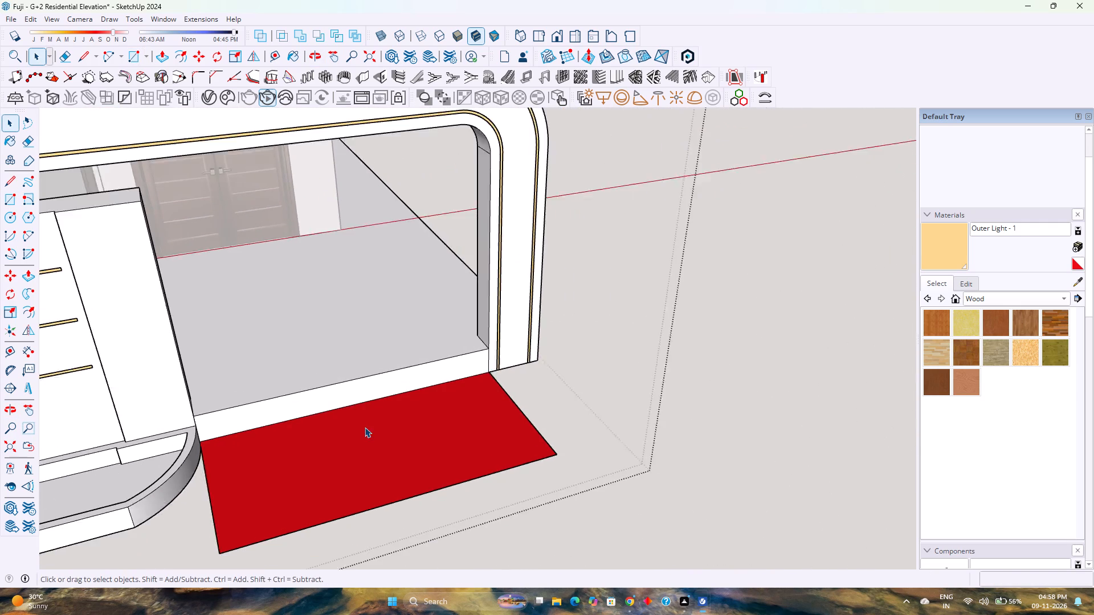
scroll(365, 427, down, 1)
click(326, 515)
key(m)
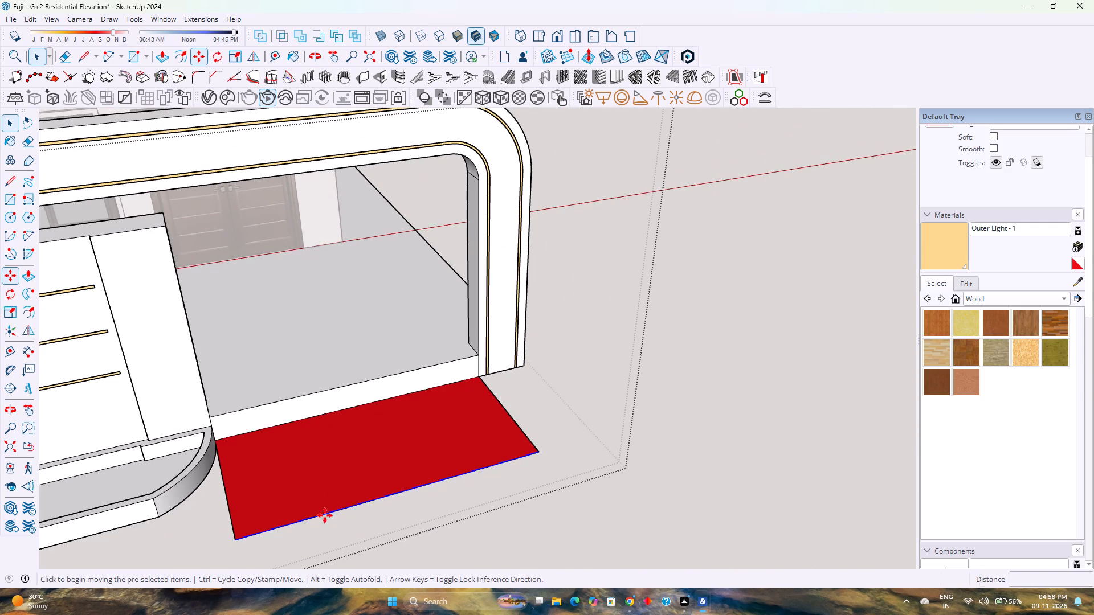
click(234, 542)
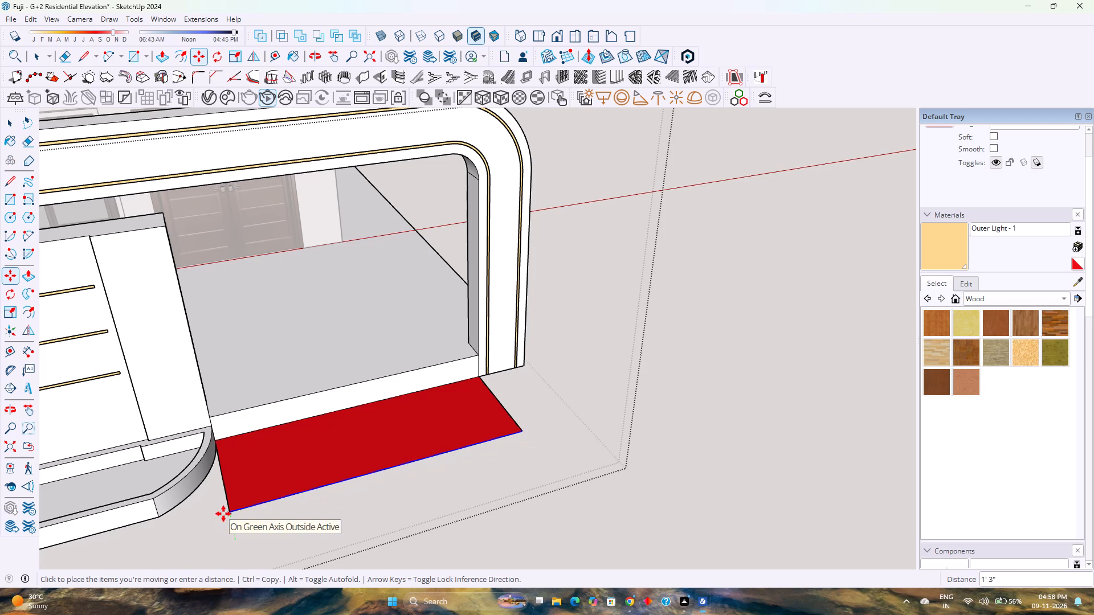
key(Left)
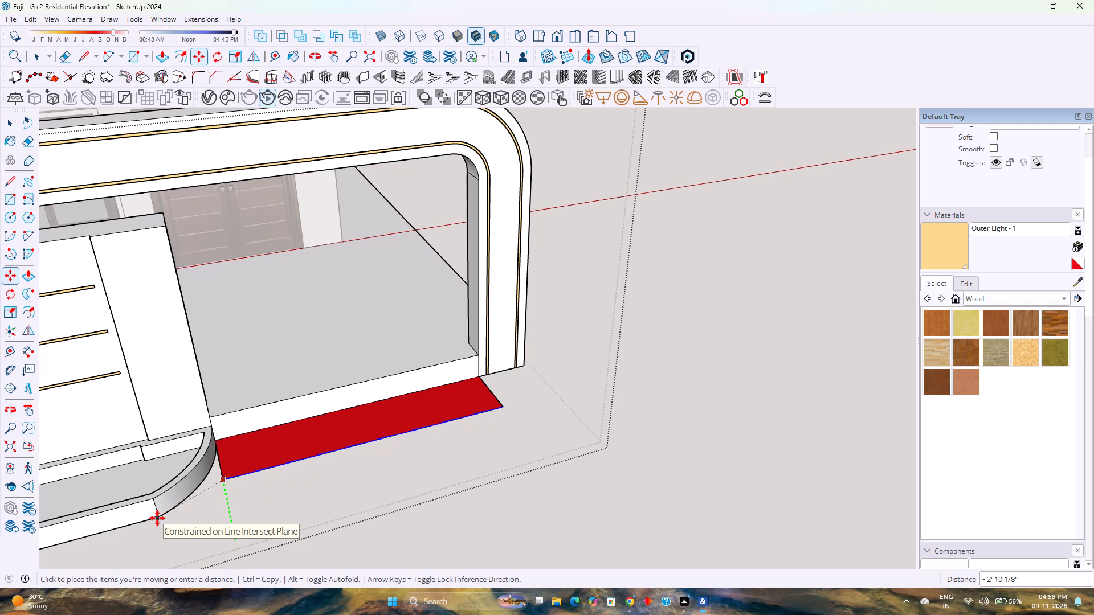
scroll(162, 518, up, 15)
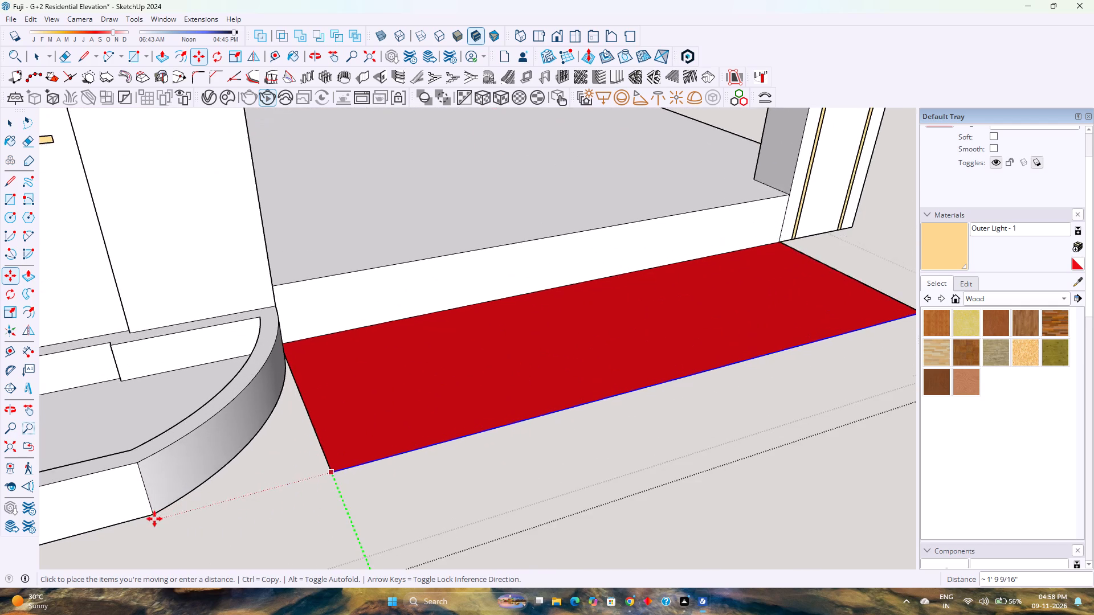
scroll(154, 519, up, 4)
click(150, 514)
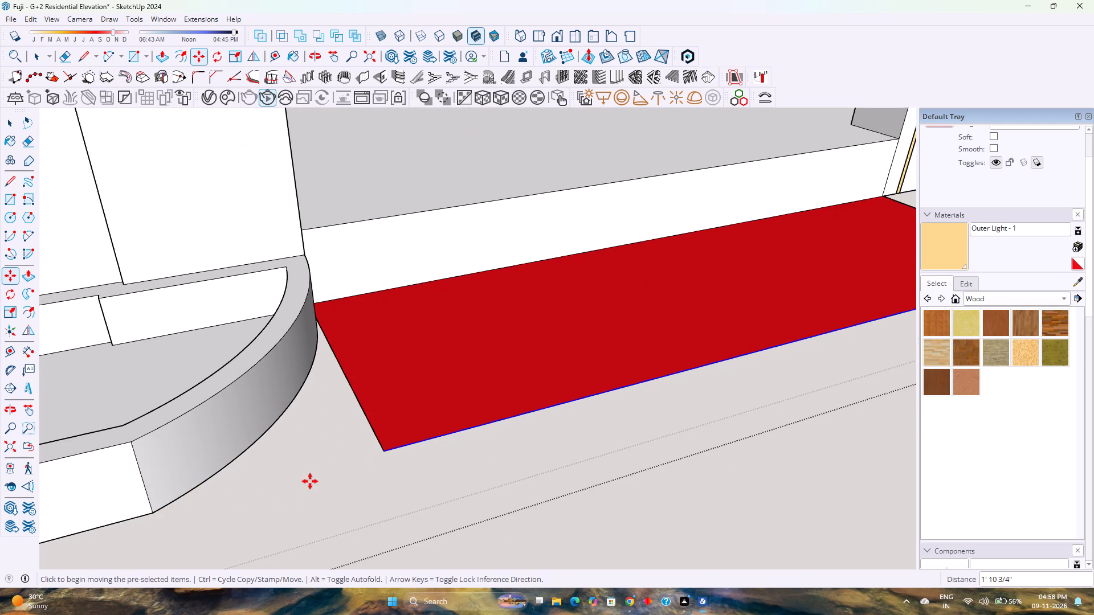
scroll(315, 456, up, 1)
middle_drag(310, 459, 223, 538)
middle_click(223, 538)
scroll(231, 529, down, 3)
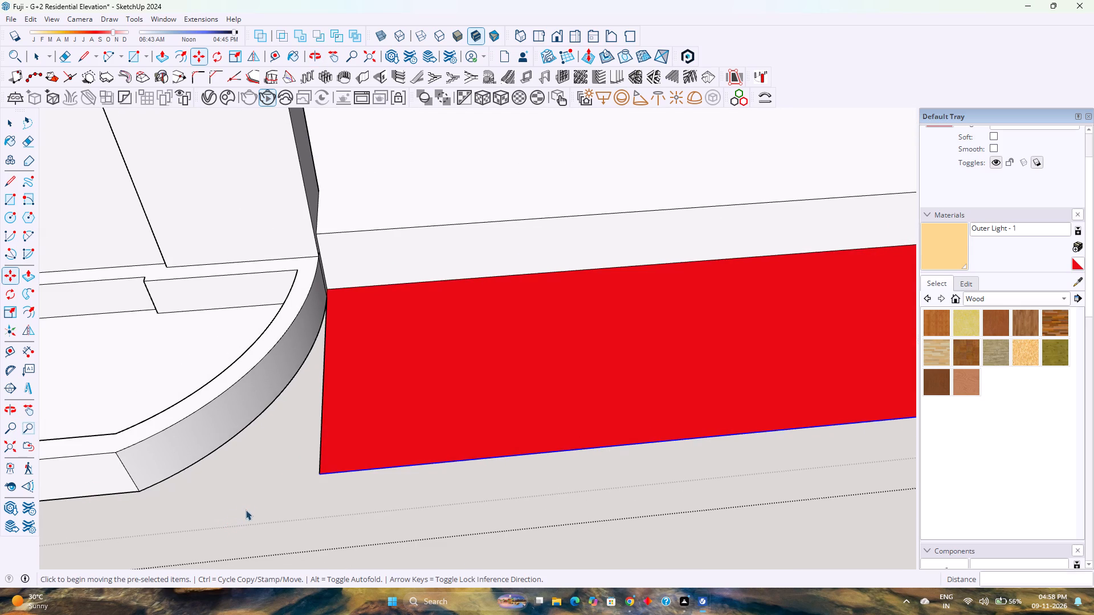
Draw a 2' line from the rectangle's outer corner to the planter's arc end to fill the curved corner gap.
key(space)
key(l)
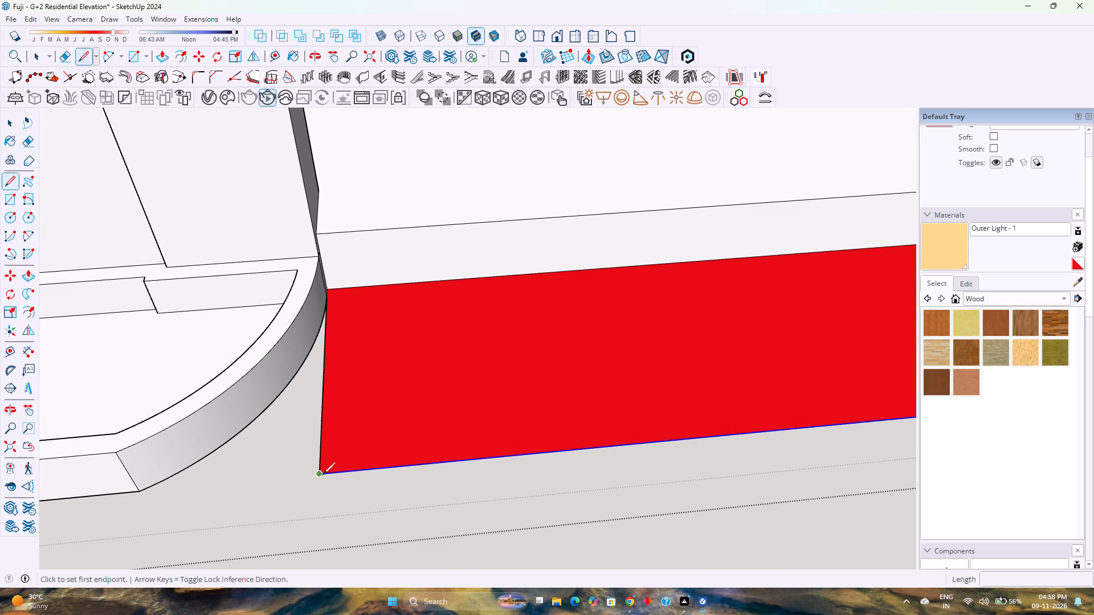
click(323, 475)
click(139, 490)
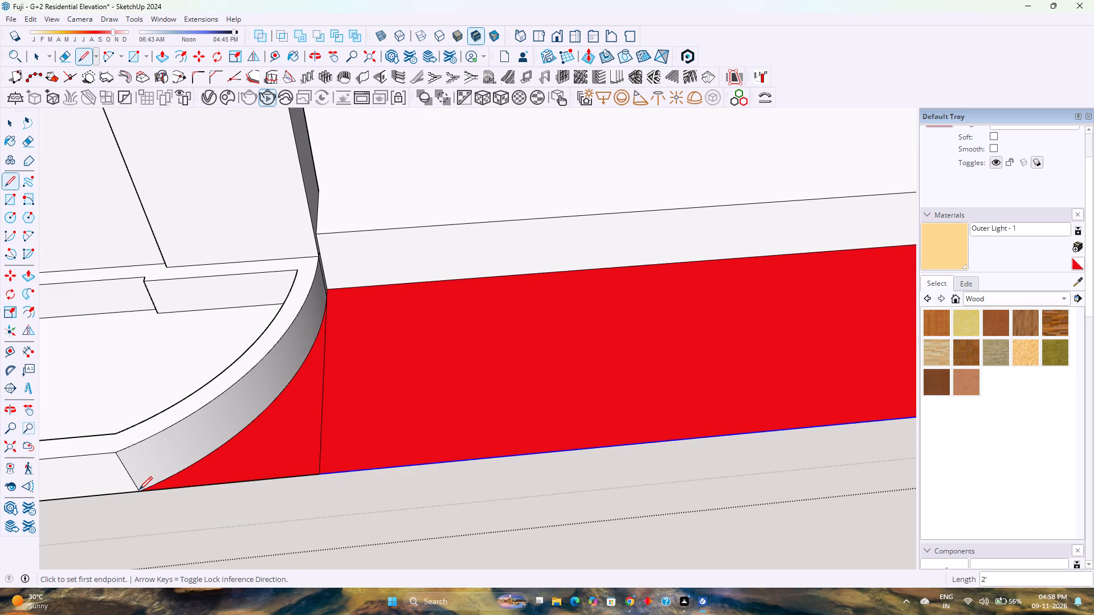
key(space)
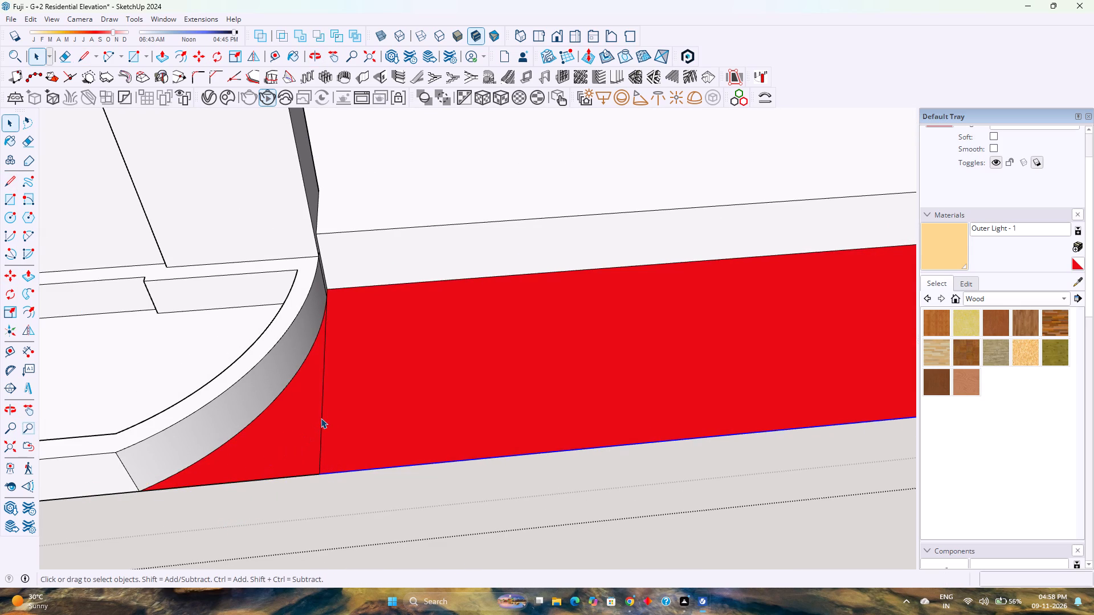
Flip a copy of the curved corner face and its edges about the rectangle's midpoint to its pillar end.
click(321, 418)
click(270, 436)
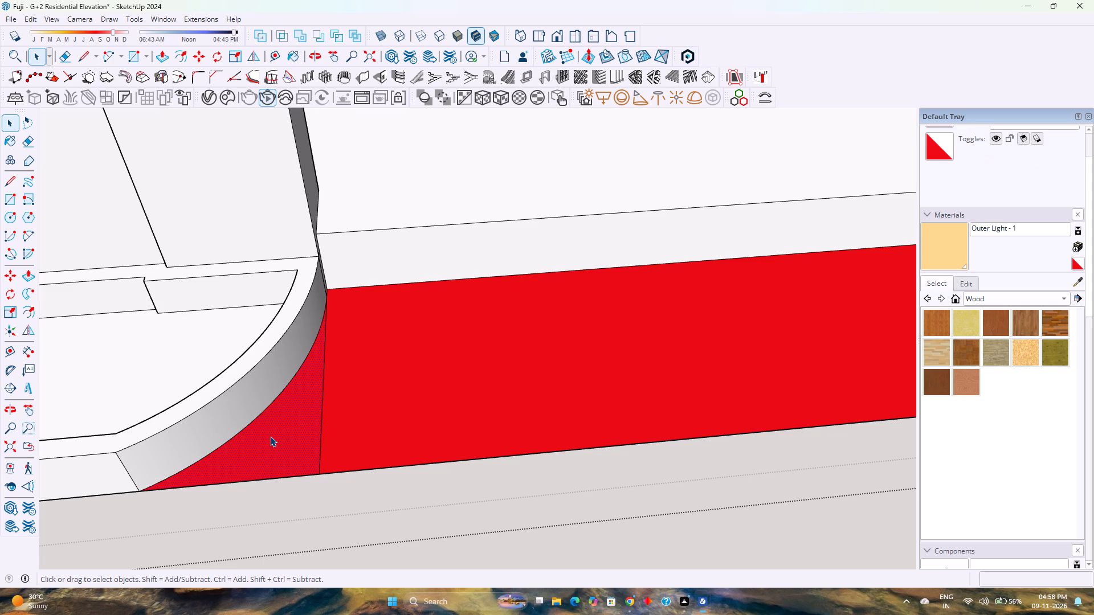
double_click(276, 444)
scroll(276, 444, down, 9)
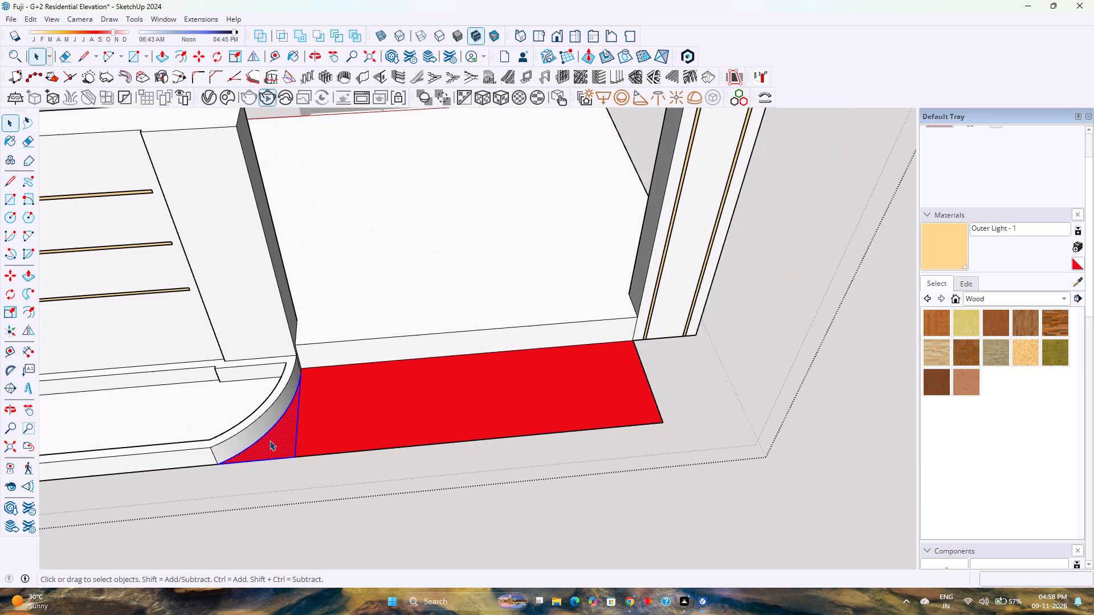
click(273, 55)
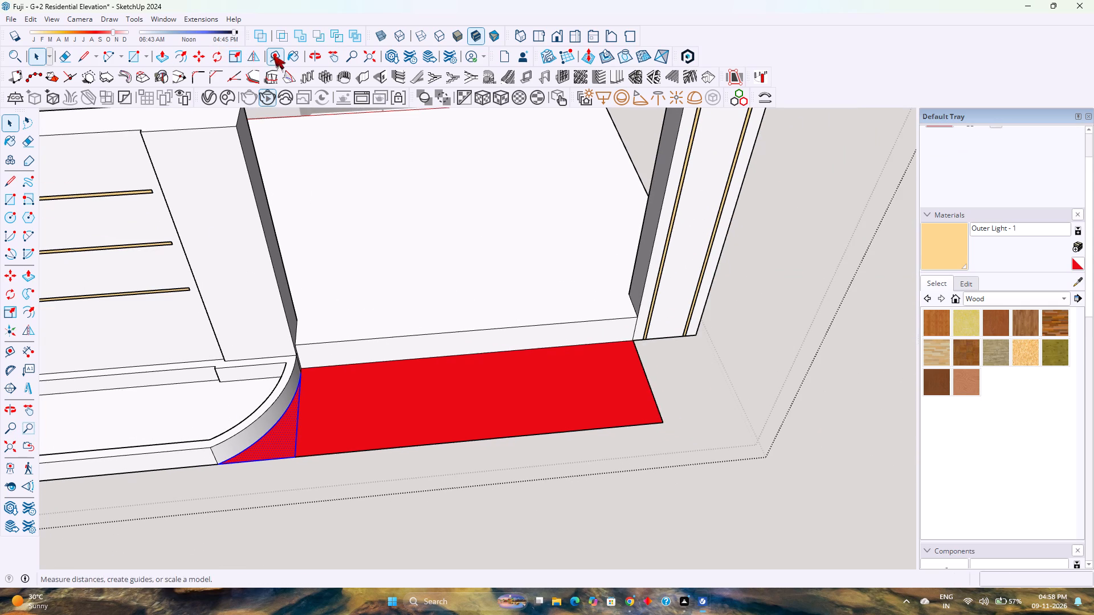
click(255, 59)
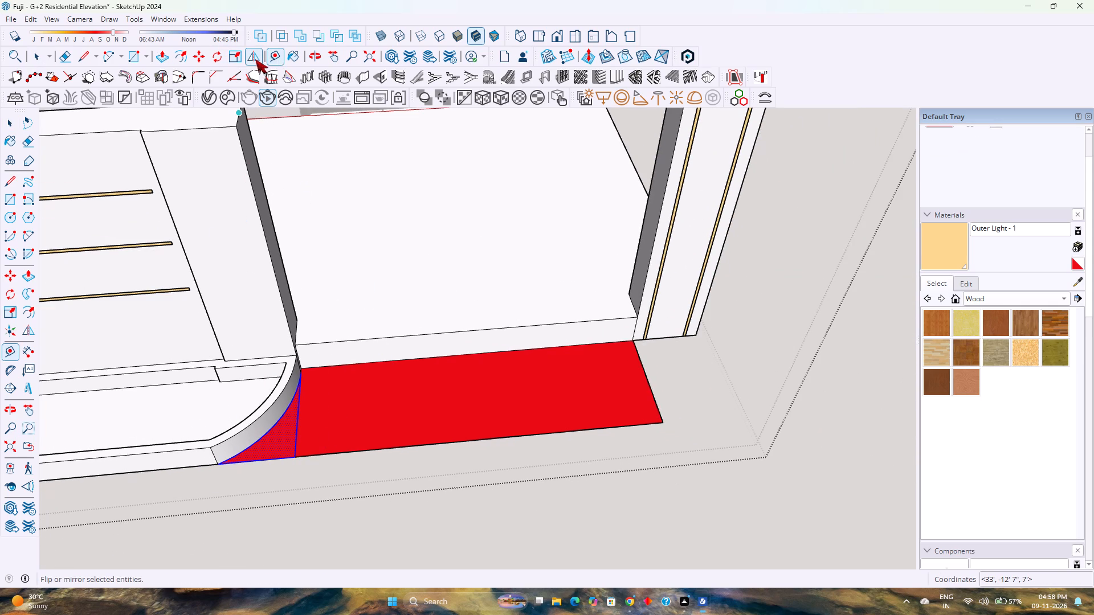
drag(261, 499, 393, 375)
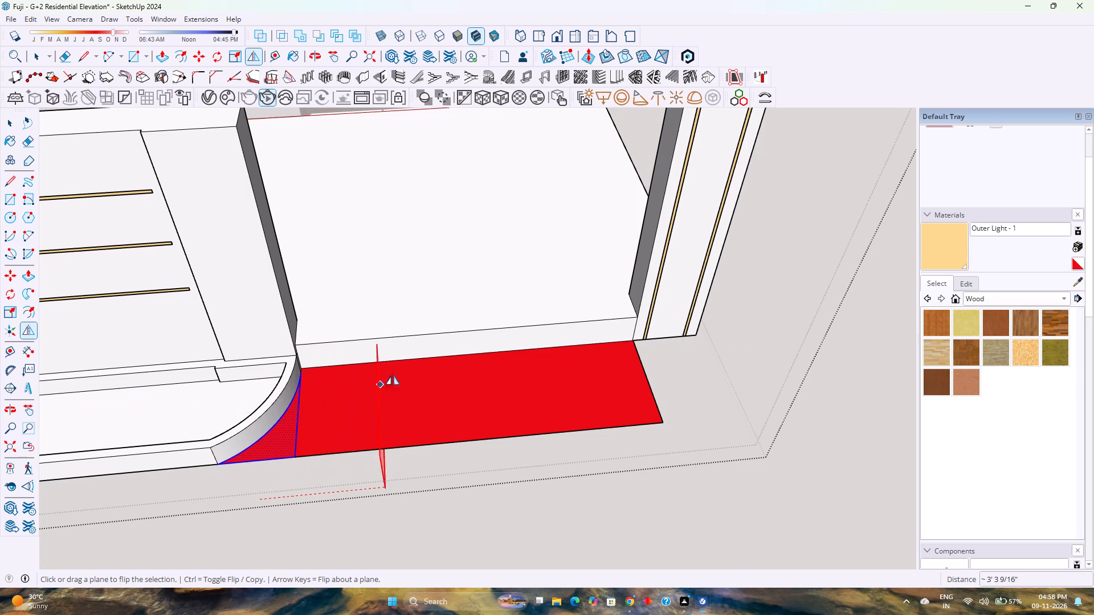
drag(393, 375, 473, 355)
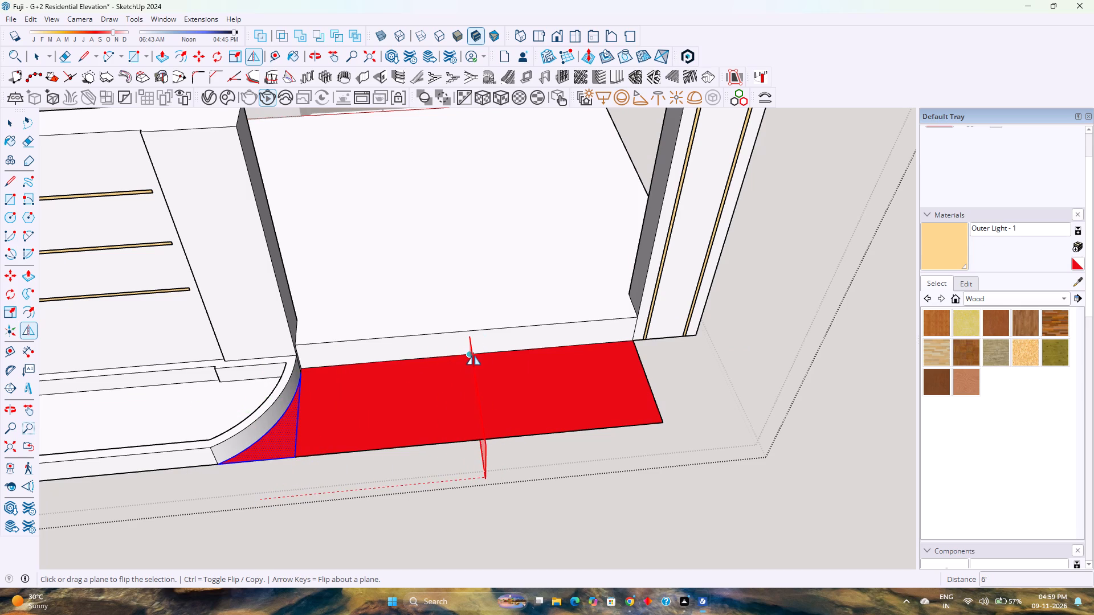
drag(473, 355, 471, 356)
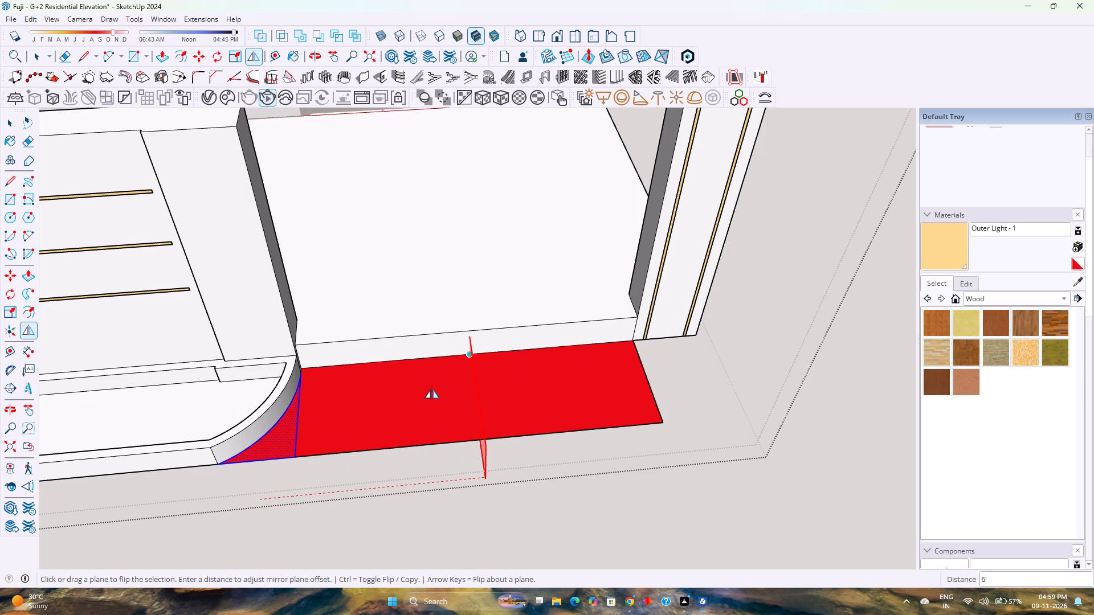
key(space)
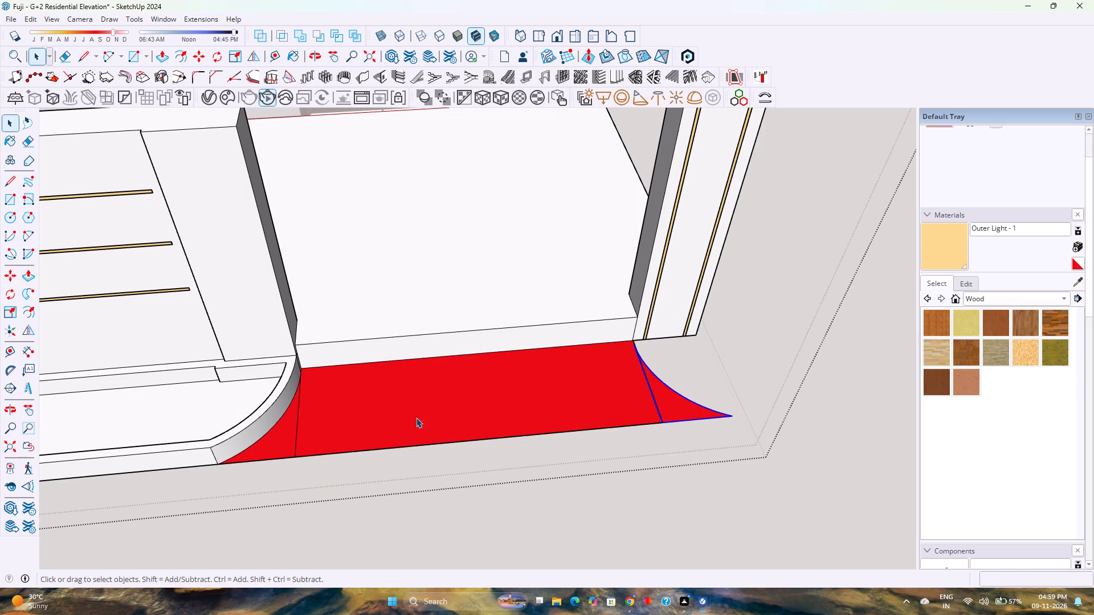
Erase the two dividing lines so the rectangle and both curved corner pieces form one face.
key(e)
click(296, 433)
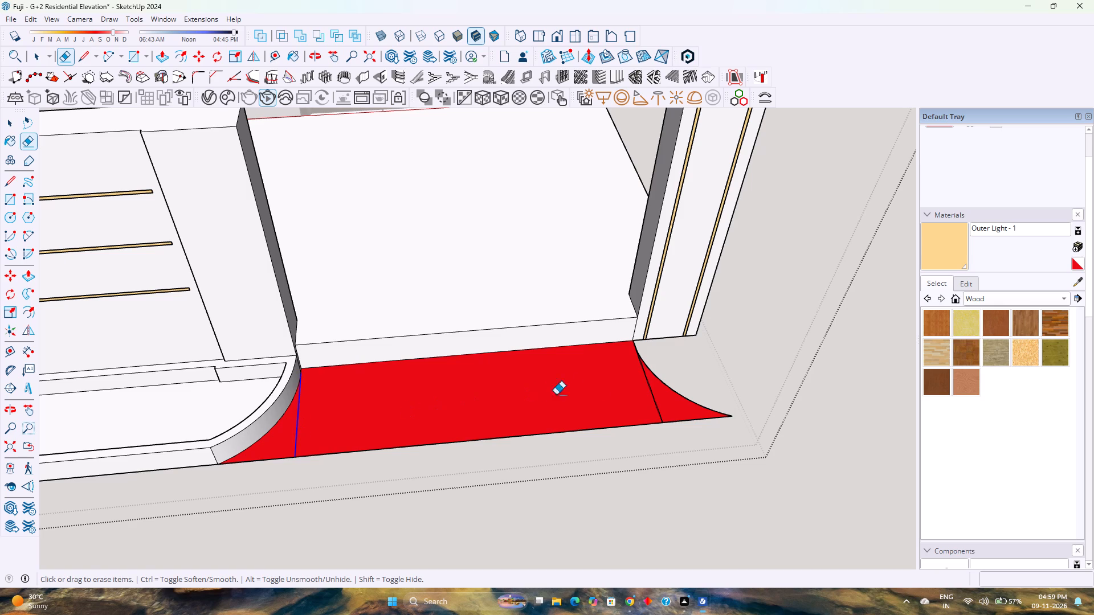
click(652, 396)
key(space)
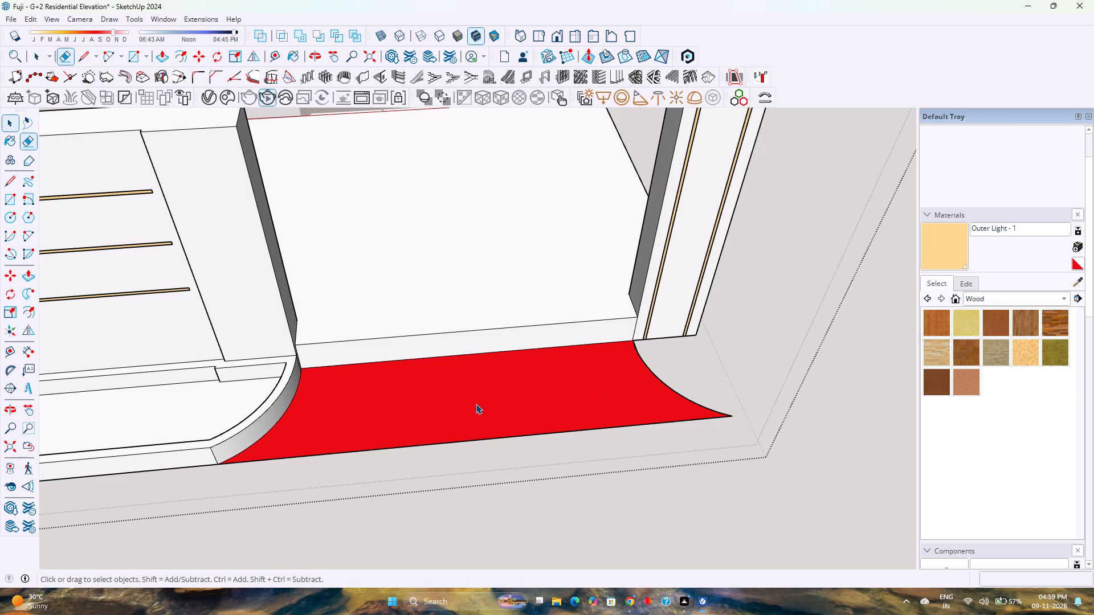
Draw a 2" line from the loose end of the pillar-side arc to the pillar's base corner.
double_click(476, 404)
scroll(627, 331, up, 3)
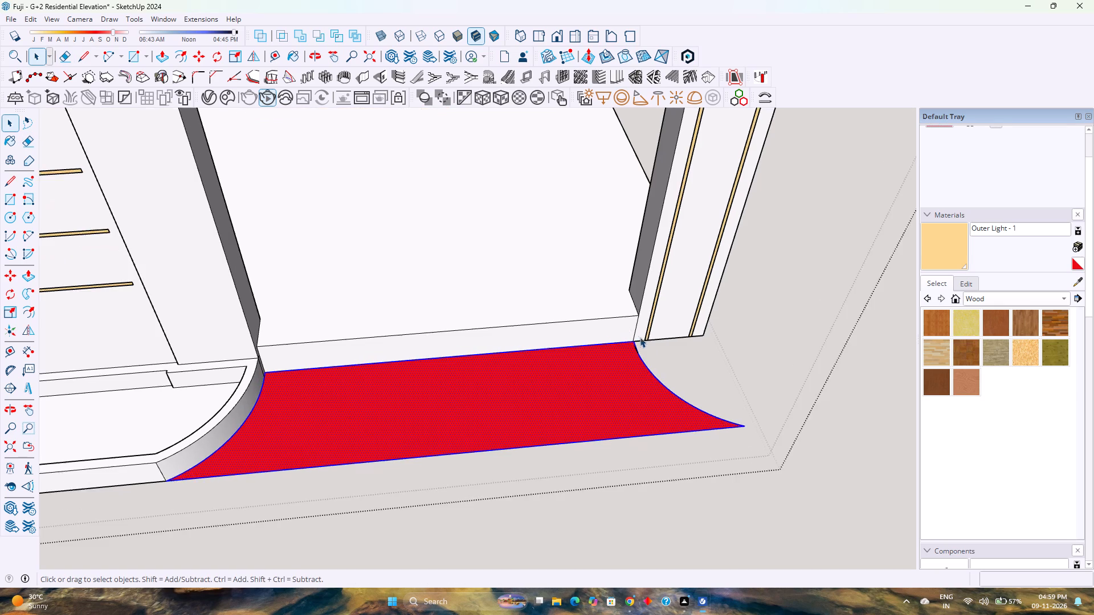
scroll(640, 337, up, 10)
click(635, 341)
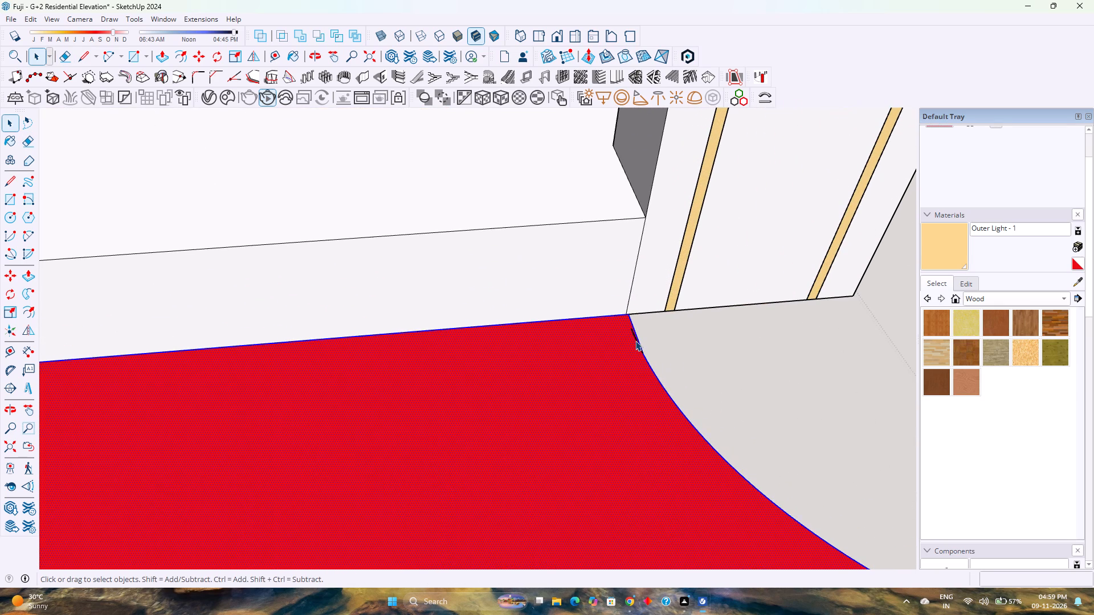
scroll(635, 345, up, 3)
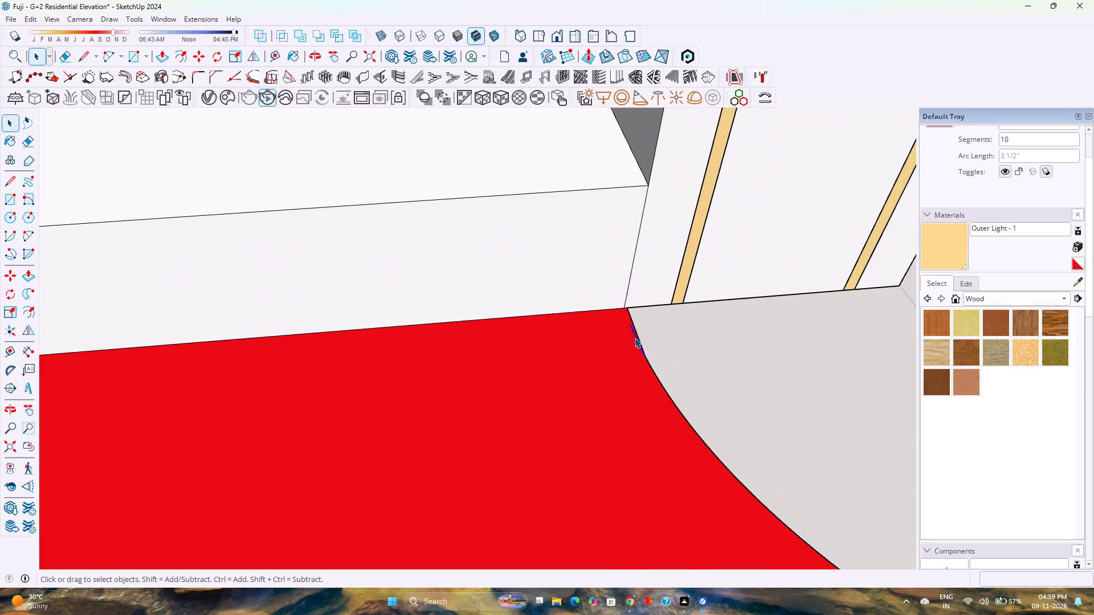
scroll(635, 338, up, 10)
middle_drag(642, 337, 495, 370)
middle_click(495, 370)
scroll(619, 357, up, 2)
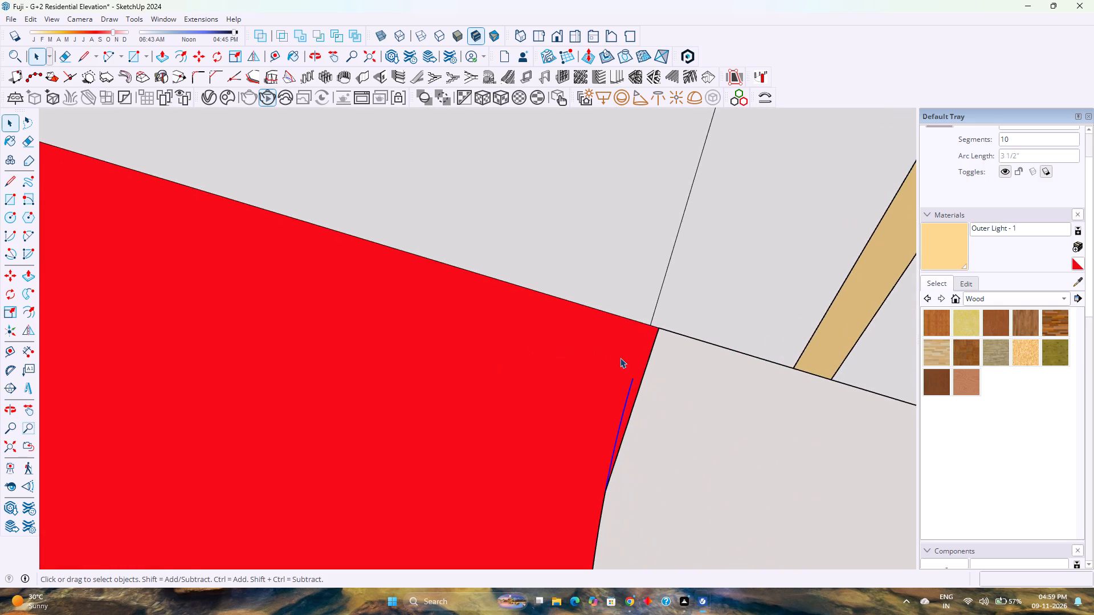
scroll(639, 358, up, 2)
middle_click(644, 380)
middle_click(644, 380)
middle_click(640, 380)
middle_drag(636, 380, 627, 380)
middle_drag(616, 376, 523, 354)
middle_drag(515, 351, 483, 342)
scroll(477, 334, down, 4)
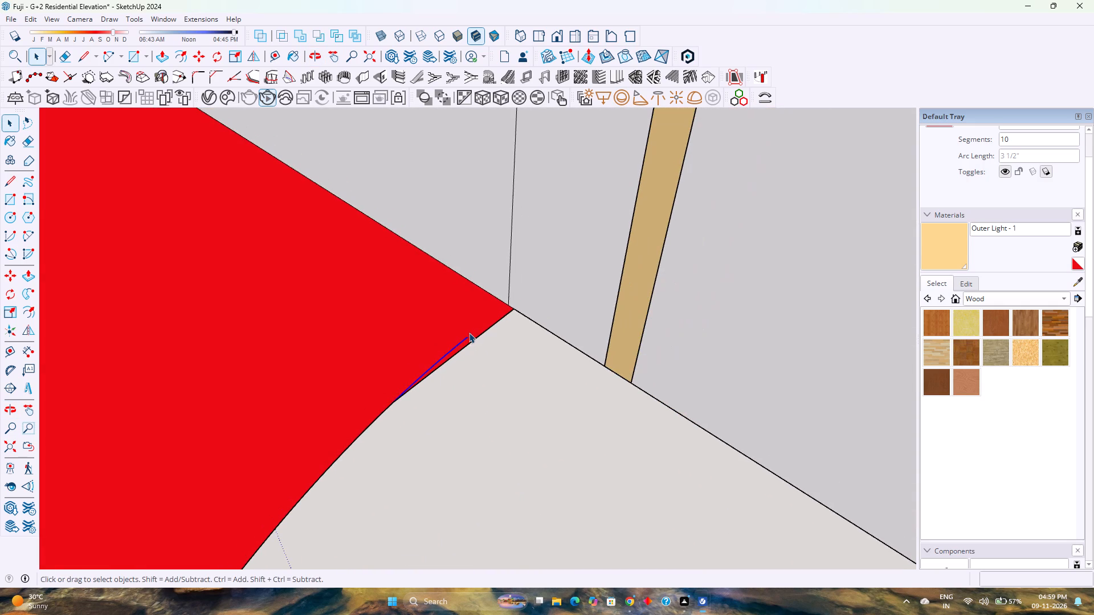
key(l)
click(470, 336)
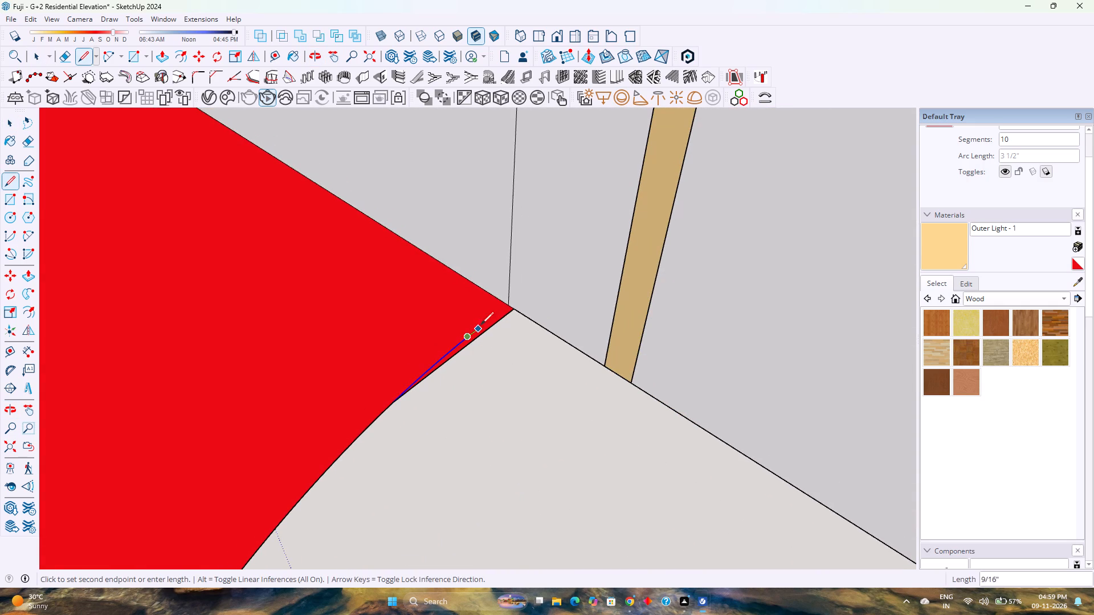
click(506, 308)
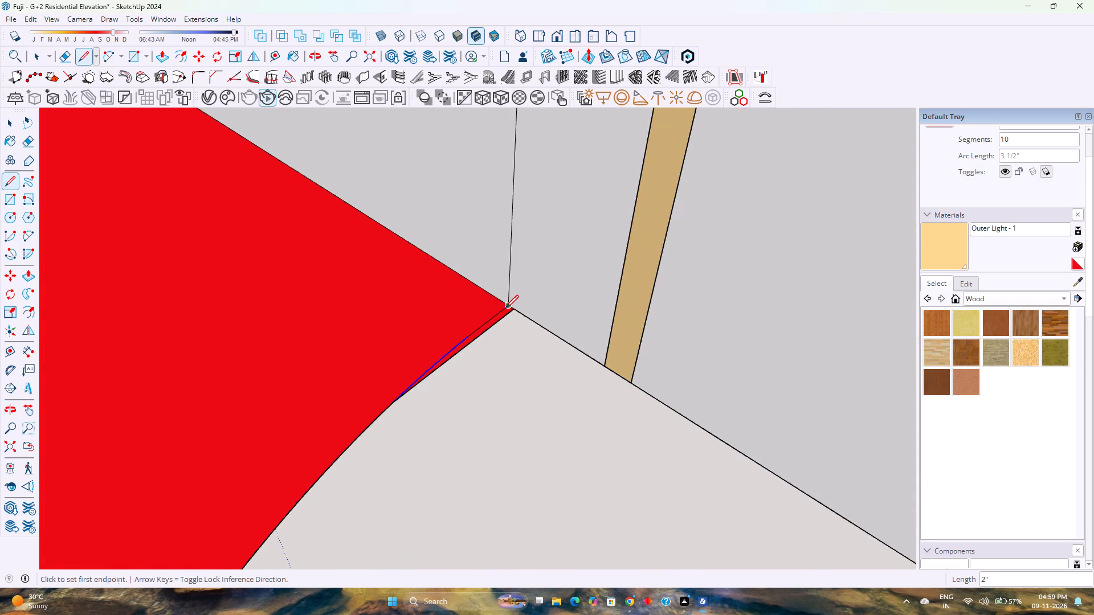
Delete the stray straight edge just outside the new 2" line at the pillar corner.
key(space)
click(495, 323)
key(Delete)
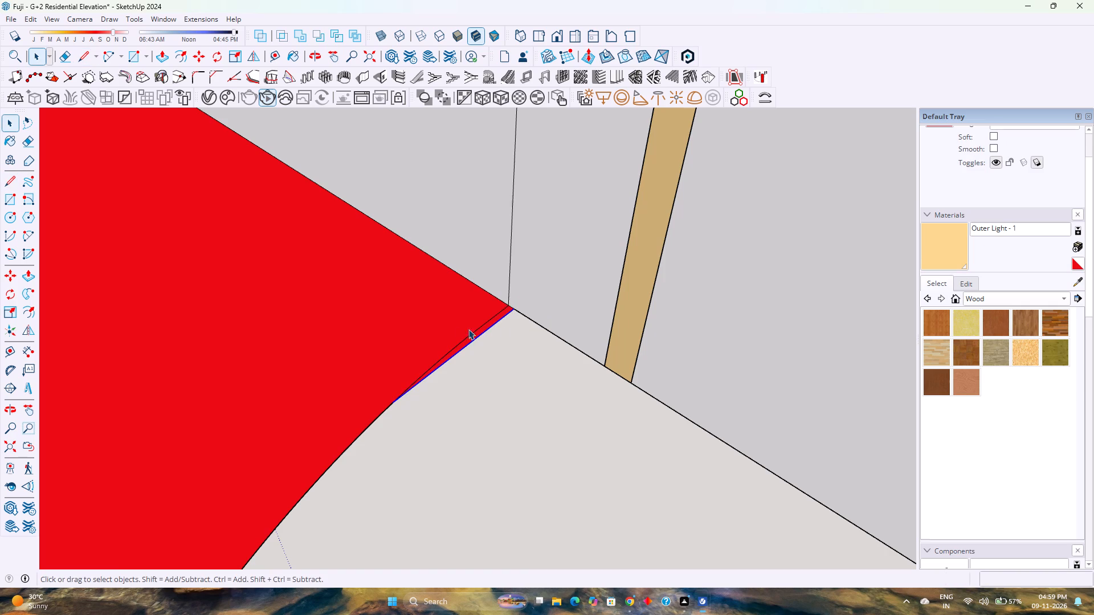
Weld the pillar-side arc and the short 2" line into one continuous curve.
click(460, 342)
ctrl+click(476, 330)
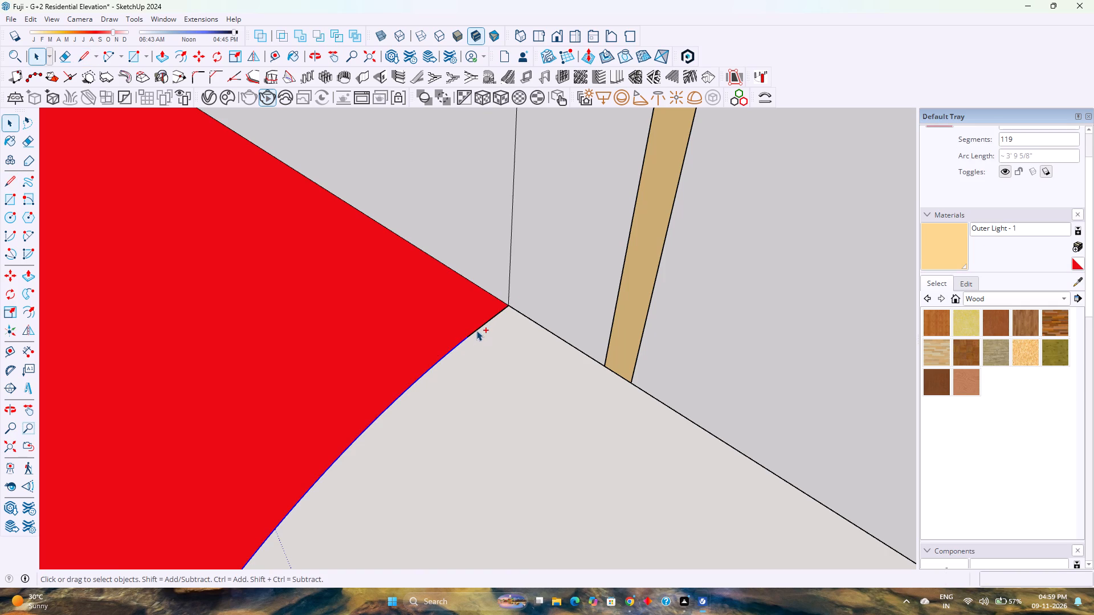
ctrl+right_click(476, 330)
click(515, 151)
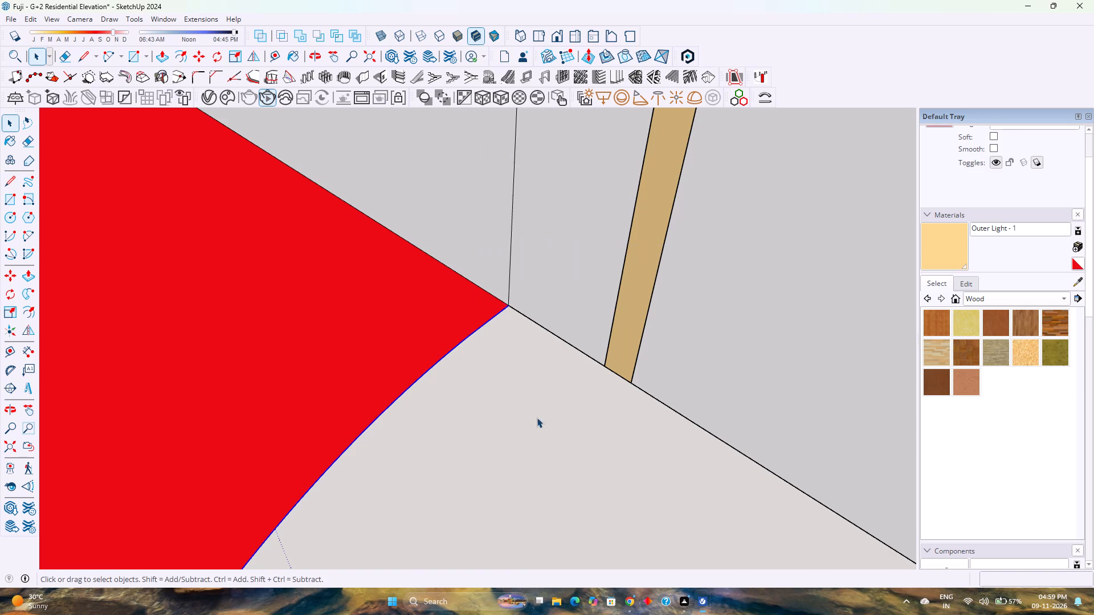
Make a group from the curved-end entrance face and its boundary edges.
scroll(565, 429, down, 16)
scroll(579, 413, up, 1)
scroll(579, 413, down, 3)
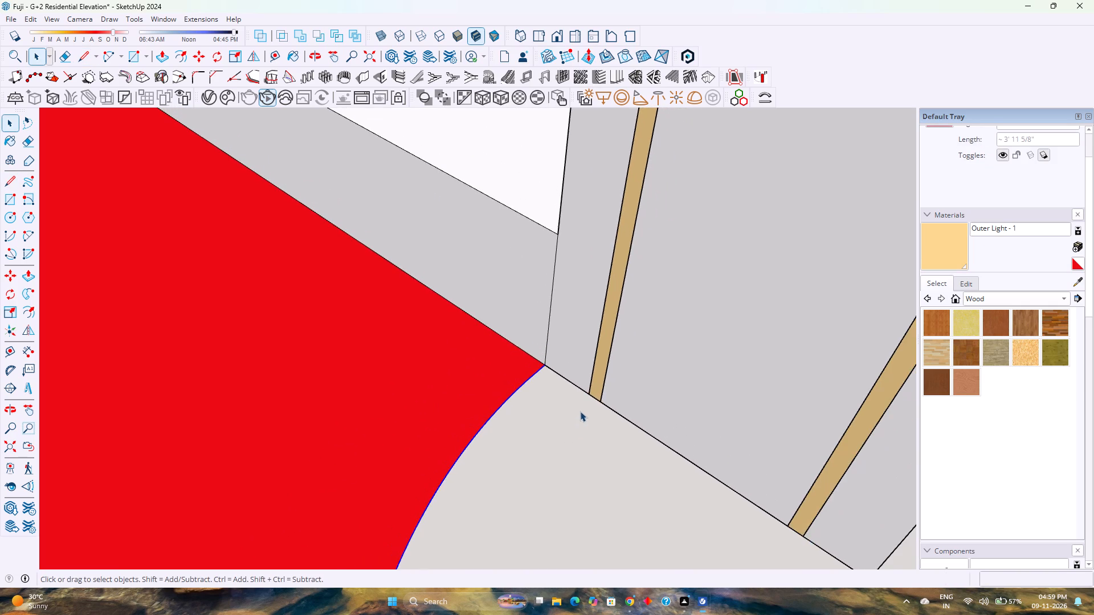
scroll(580, 410, down, 19)
middle_drag(525, 424, 562, 423)
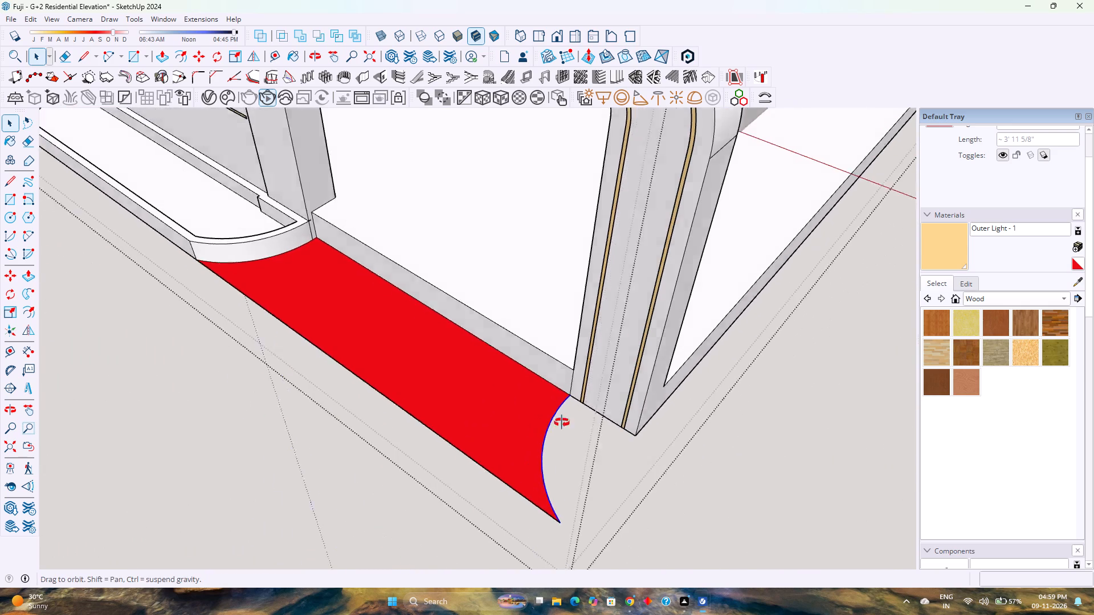
middle_drag(562, 423, 653, 400)
scroll(646, 397, down, 4)
middle_click(464, 504)
middle_click(464, 504)
middle_drag(464, 504, 545, 449)
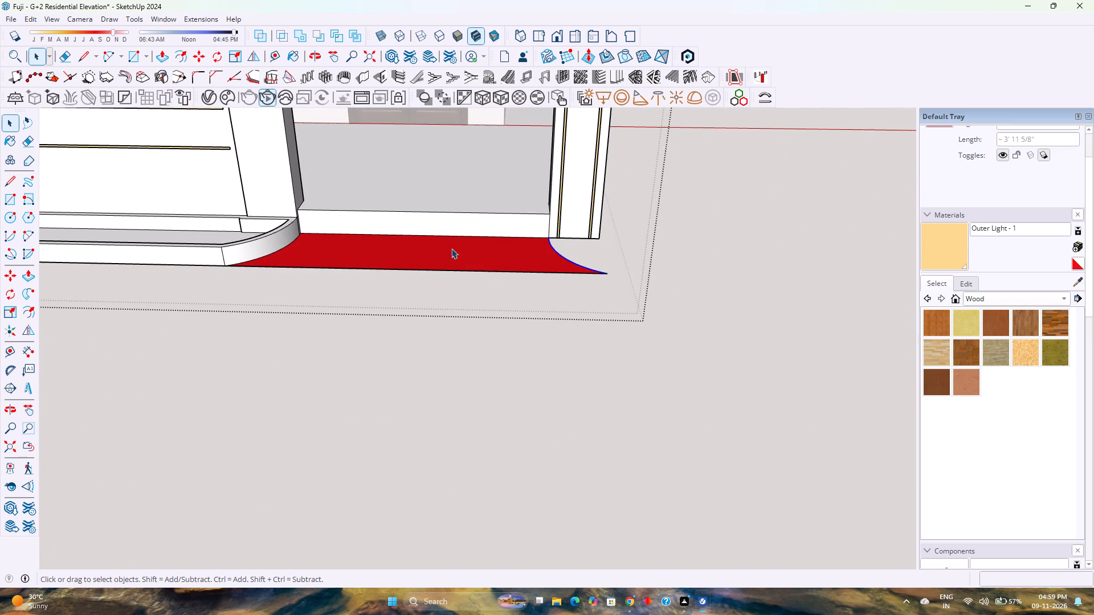
double_click(444, 255)
scroll(444, 255, up, 3)
right_click(440, 255)
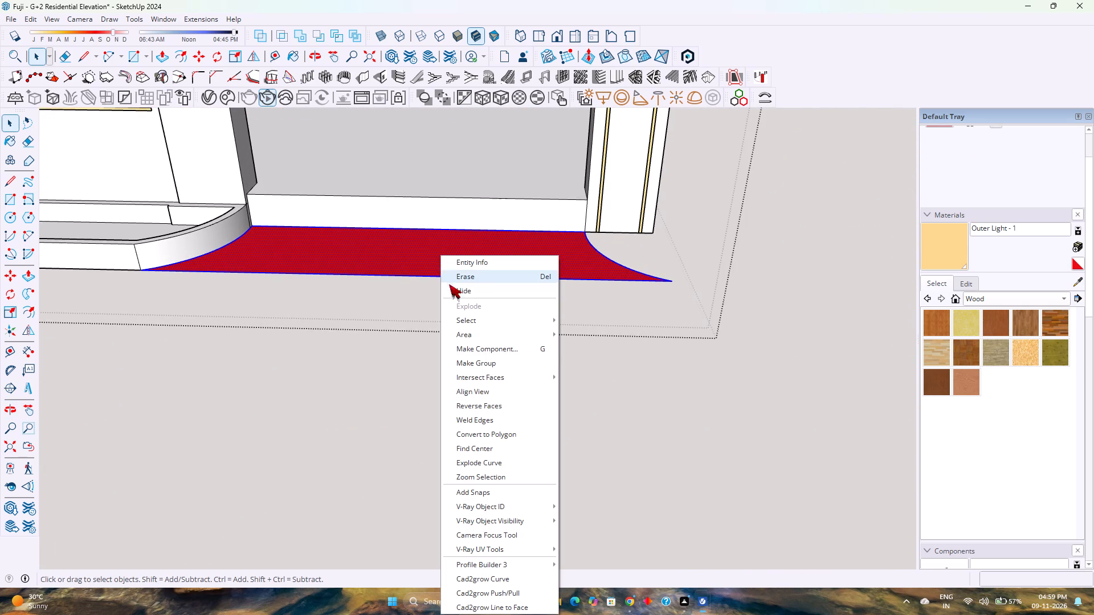
click(490, 360)
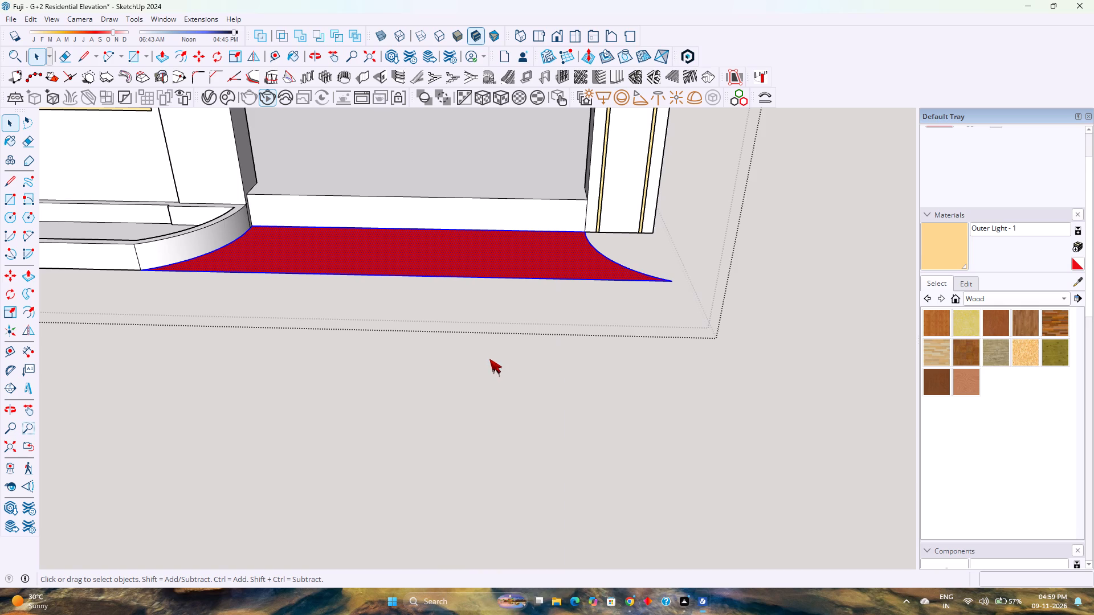
Inside the new group, extrude the curved-end face 1' upward.
double_click(452, 256)
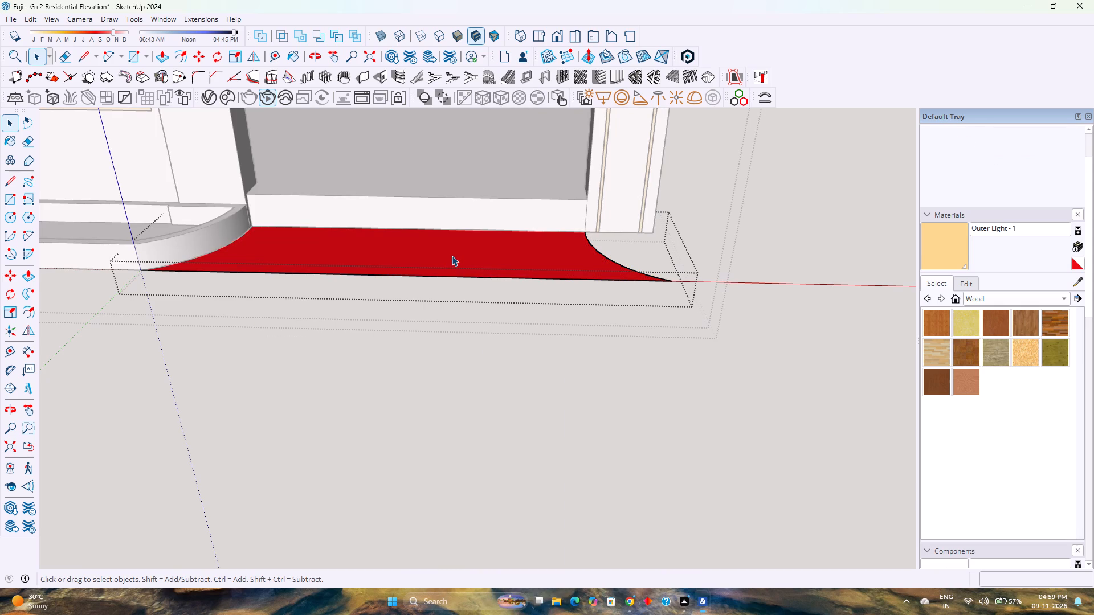
key(p)
click(452, 256)
middle_drag(636, 218, 516, 274)
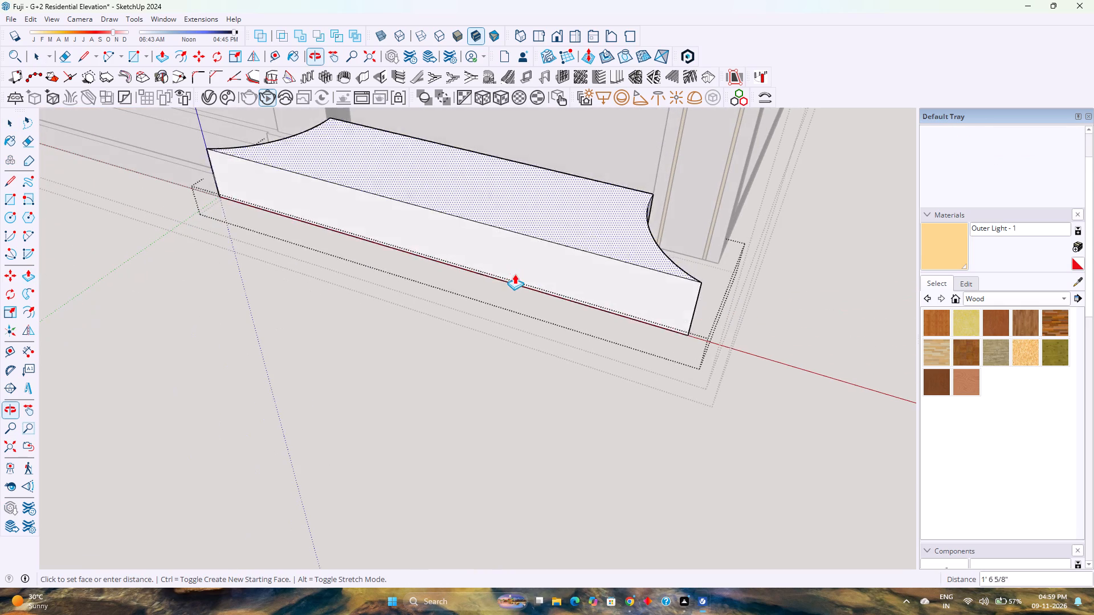
text(1')
key(Return)
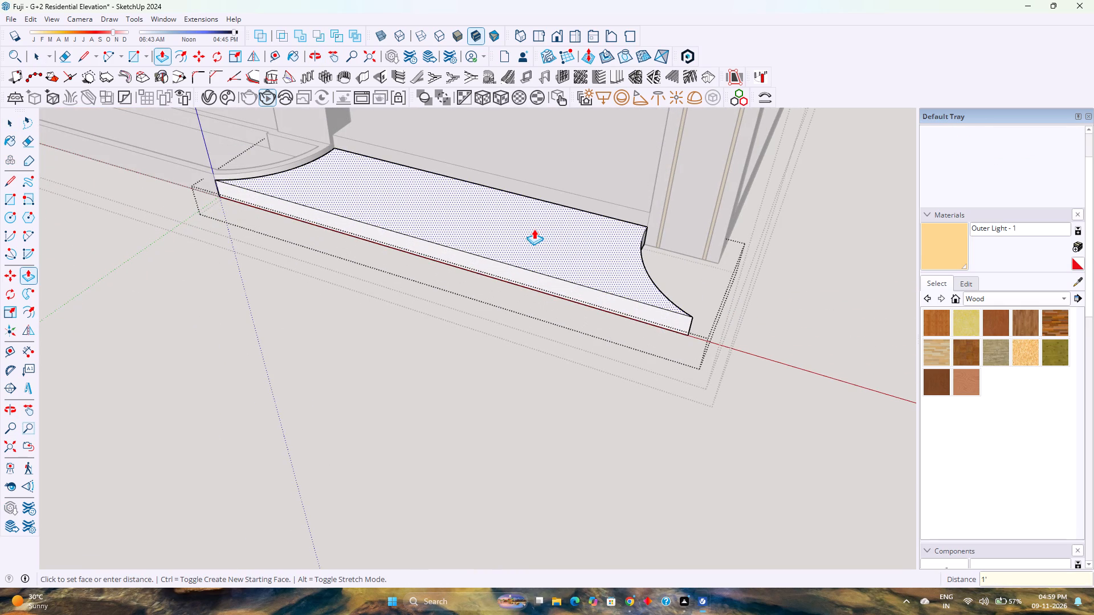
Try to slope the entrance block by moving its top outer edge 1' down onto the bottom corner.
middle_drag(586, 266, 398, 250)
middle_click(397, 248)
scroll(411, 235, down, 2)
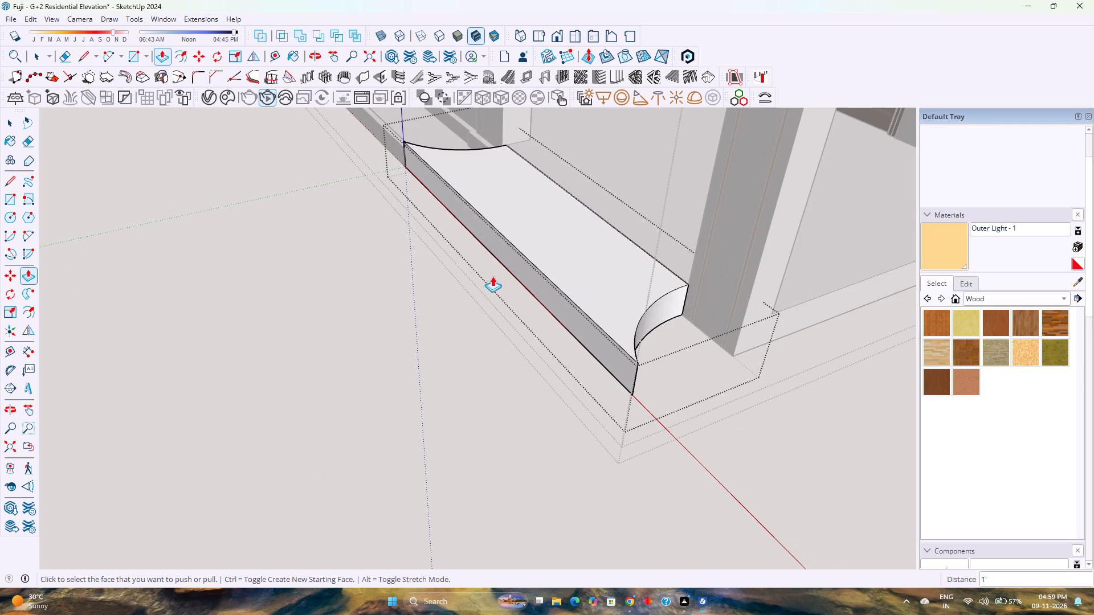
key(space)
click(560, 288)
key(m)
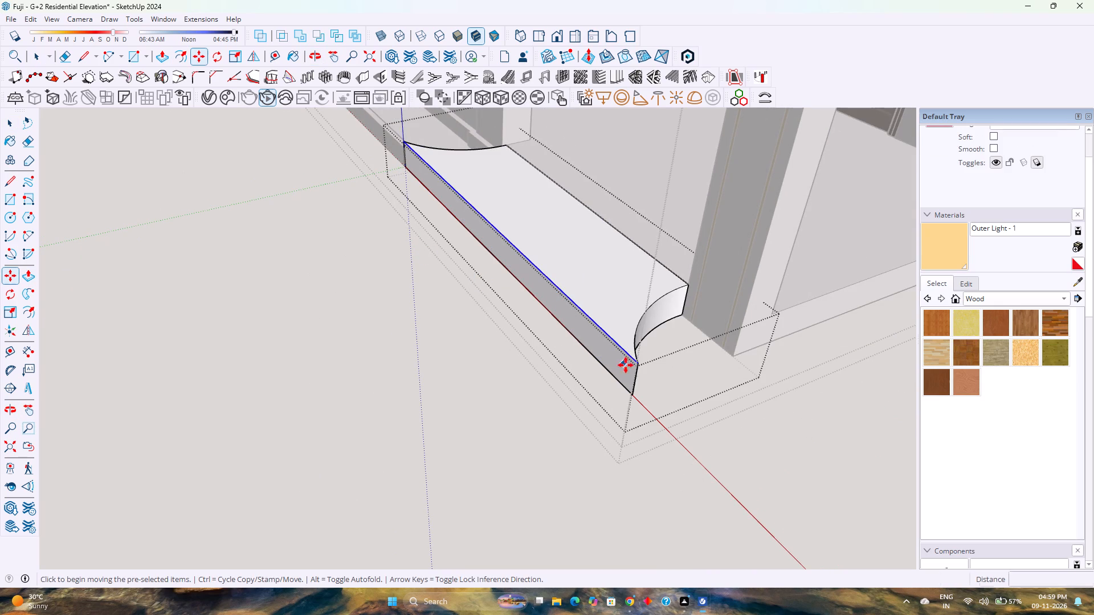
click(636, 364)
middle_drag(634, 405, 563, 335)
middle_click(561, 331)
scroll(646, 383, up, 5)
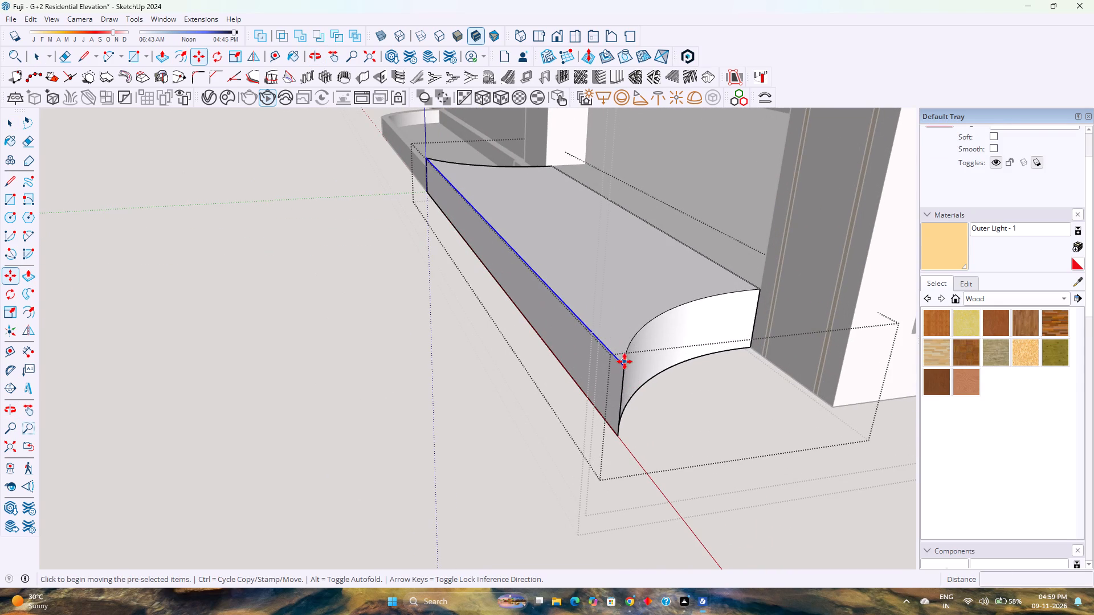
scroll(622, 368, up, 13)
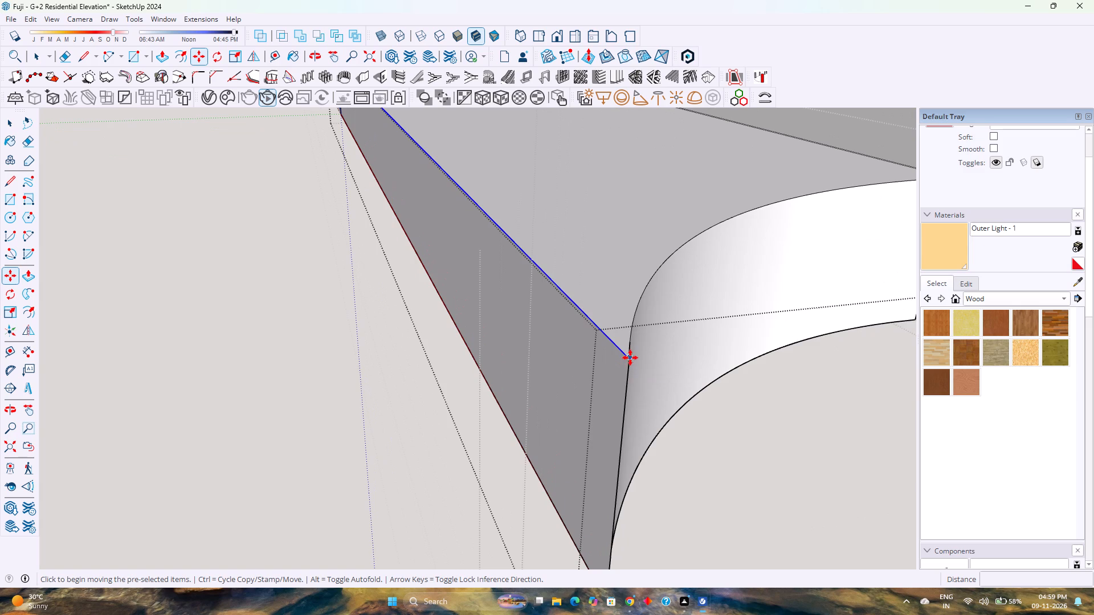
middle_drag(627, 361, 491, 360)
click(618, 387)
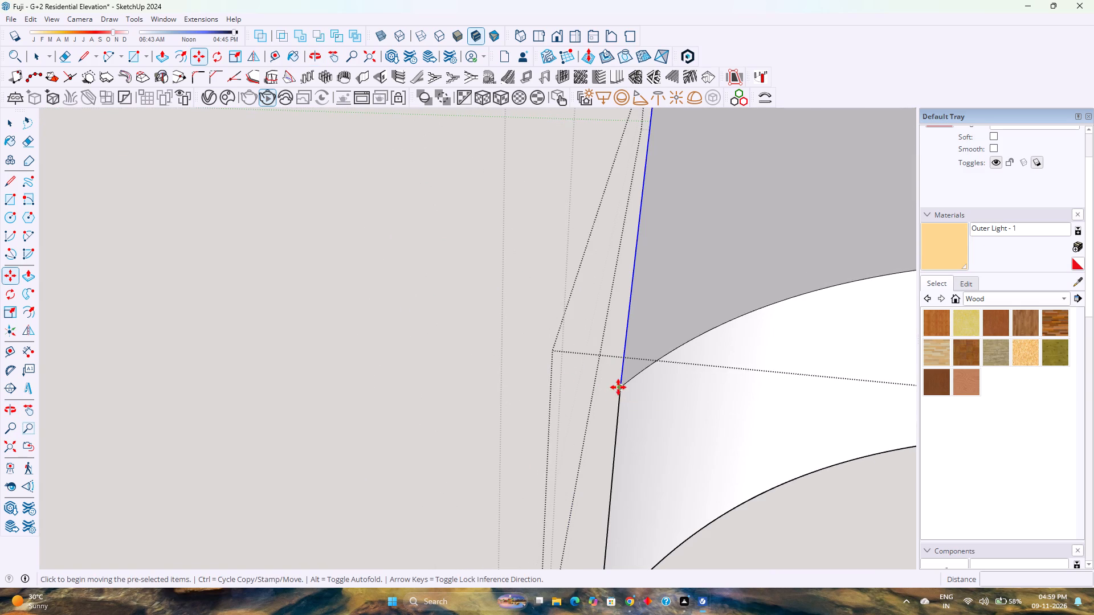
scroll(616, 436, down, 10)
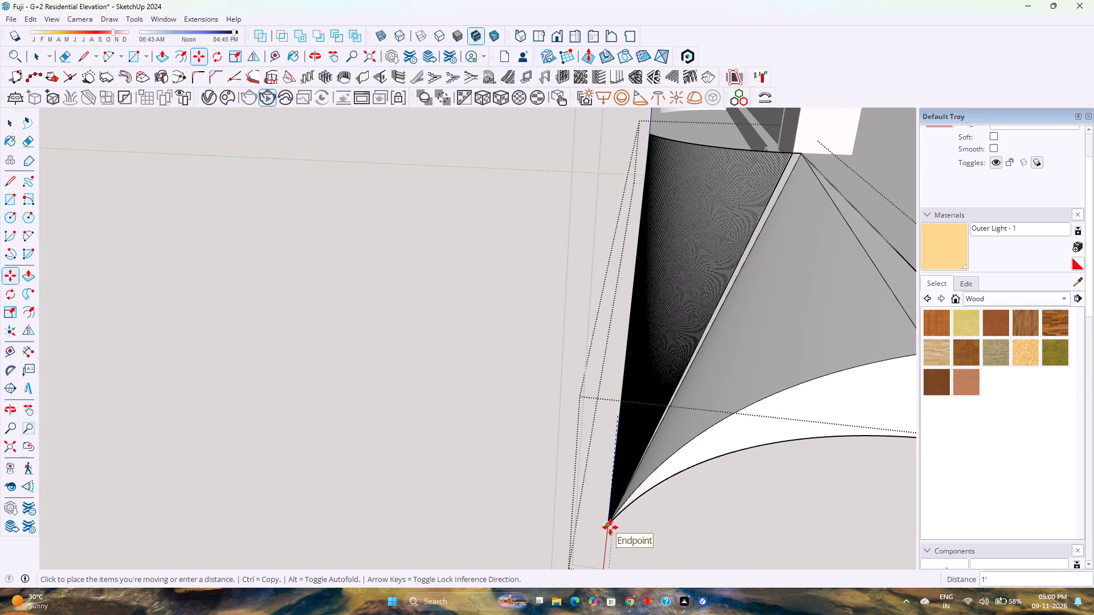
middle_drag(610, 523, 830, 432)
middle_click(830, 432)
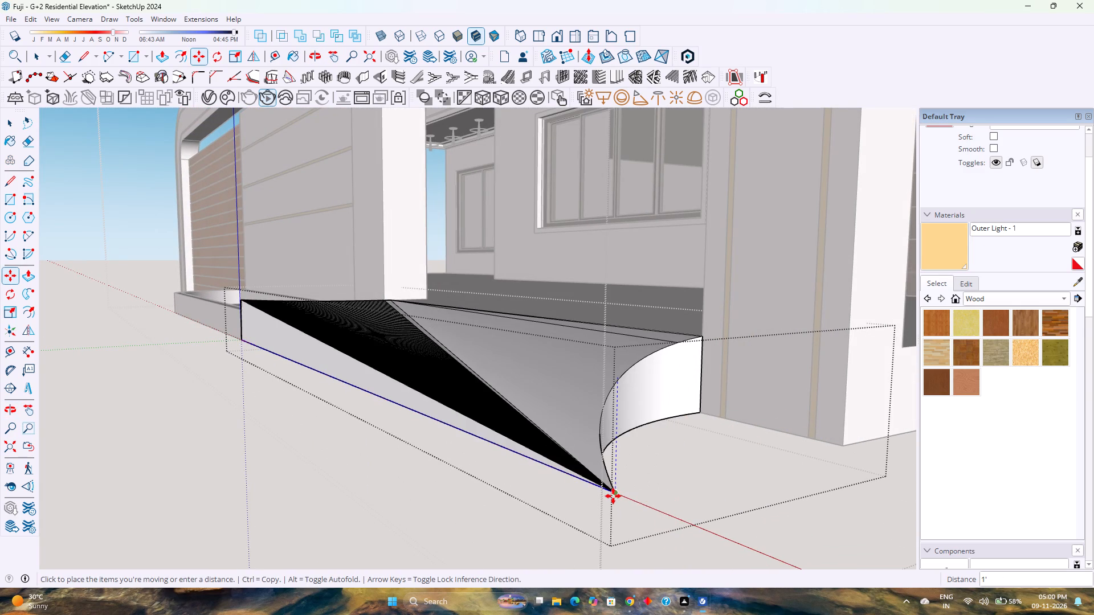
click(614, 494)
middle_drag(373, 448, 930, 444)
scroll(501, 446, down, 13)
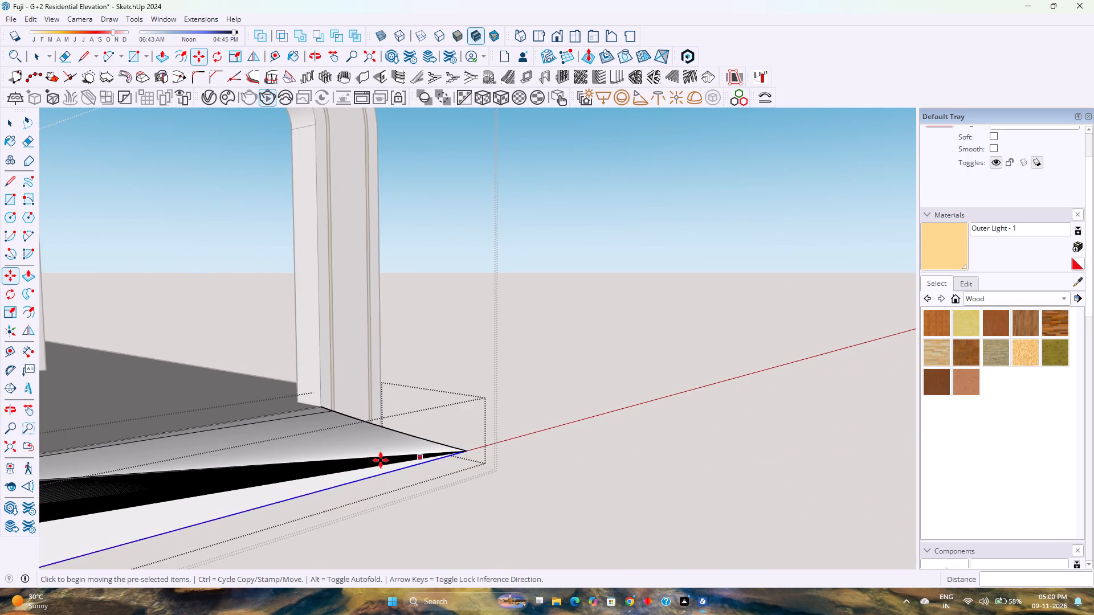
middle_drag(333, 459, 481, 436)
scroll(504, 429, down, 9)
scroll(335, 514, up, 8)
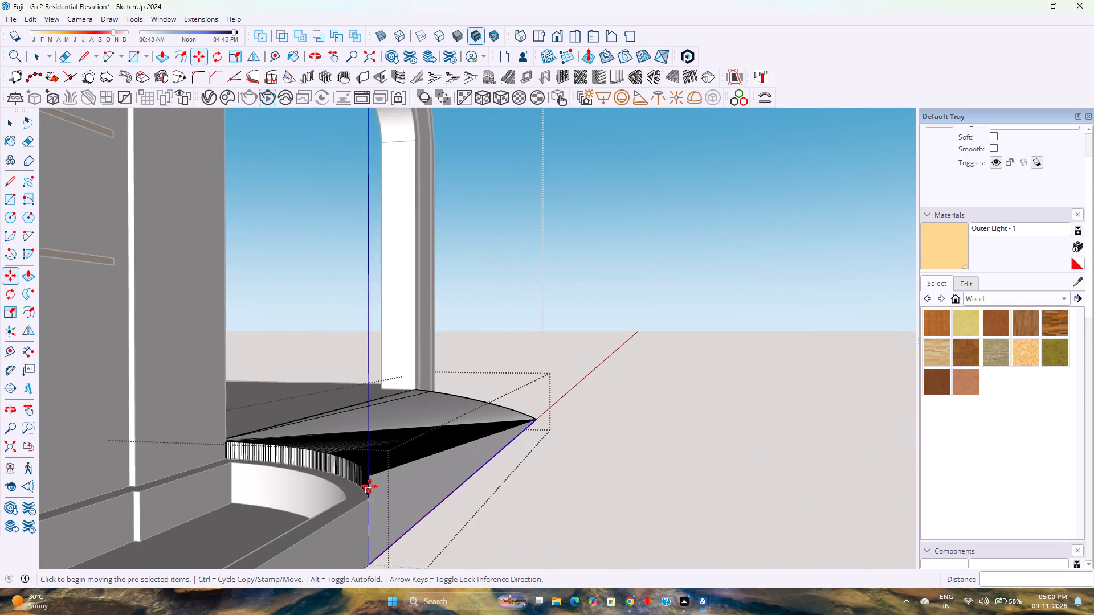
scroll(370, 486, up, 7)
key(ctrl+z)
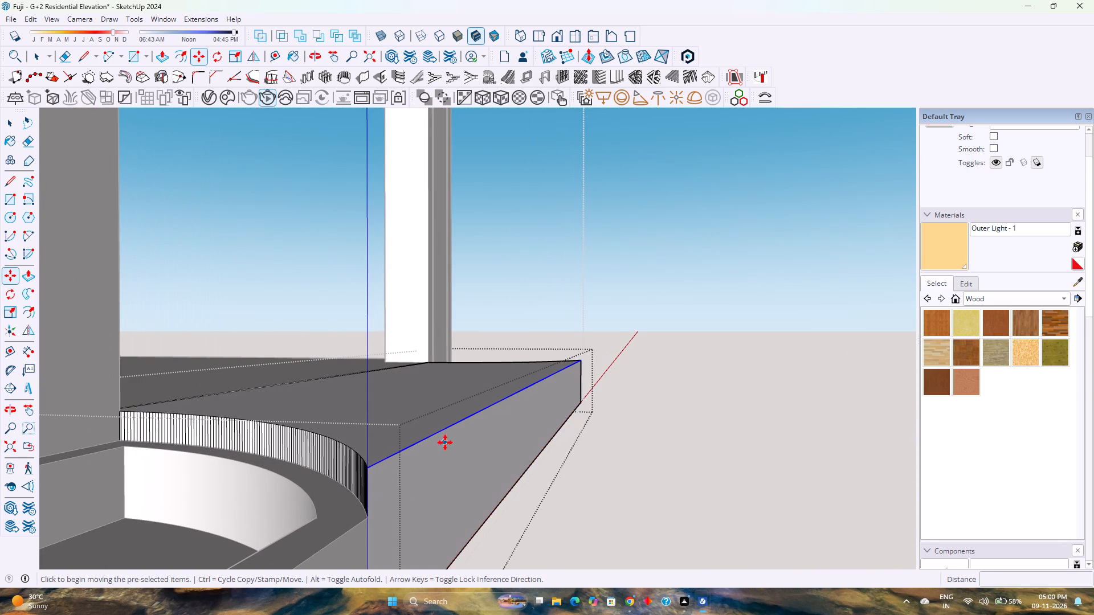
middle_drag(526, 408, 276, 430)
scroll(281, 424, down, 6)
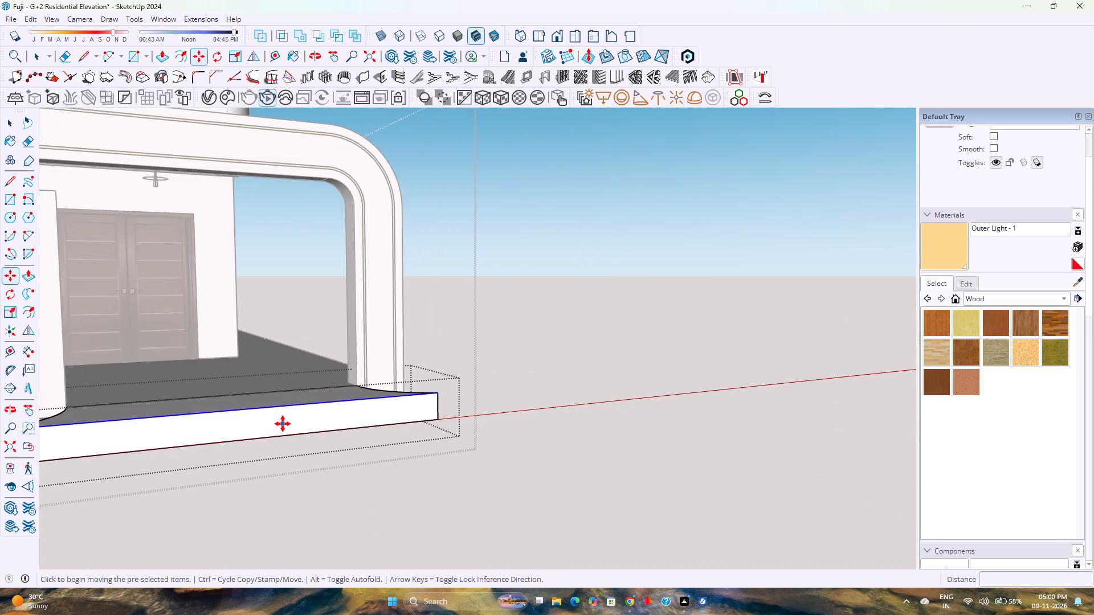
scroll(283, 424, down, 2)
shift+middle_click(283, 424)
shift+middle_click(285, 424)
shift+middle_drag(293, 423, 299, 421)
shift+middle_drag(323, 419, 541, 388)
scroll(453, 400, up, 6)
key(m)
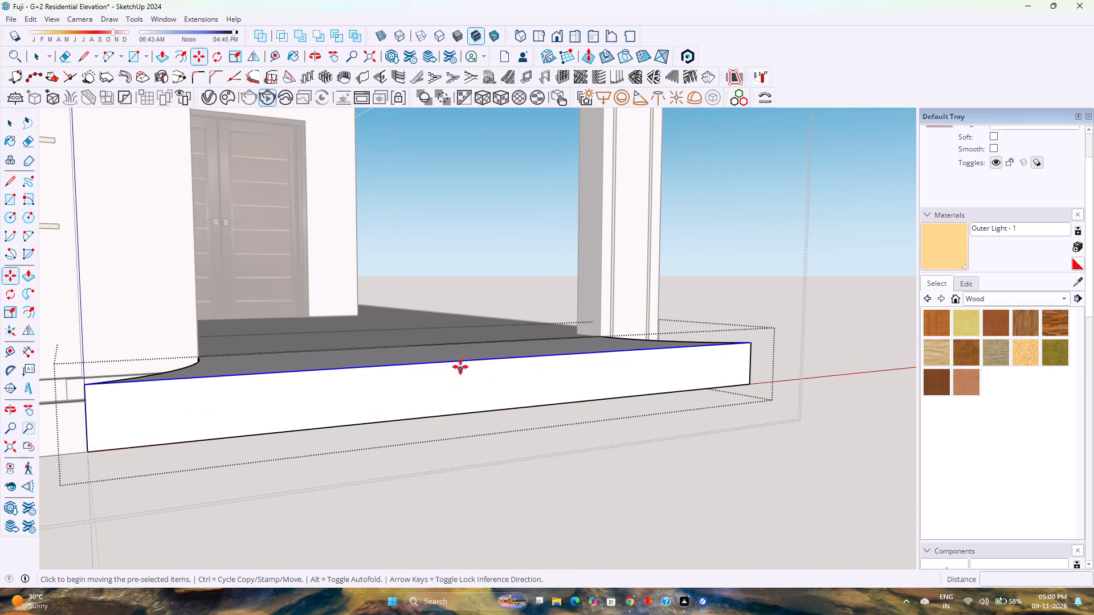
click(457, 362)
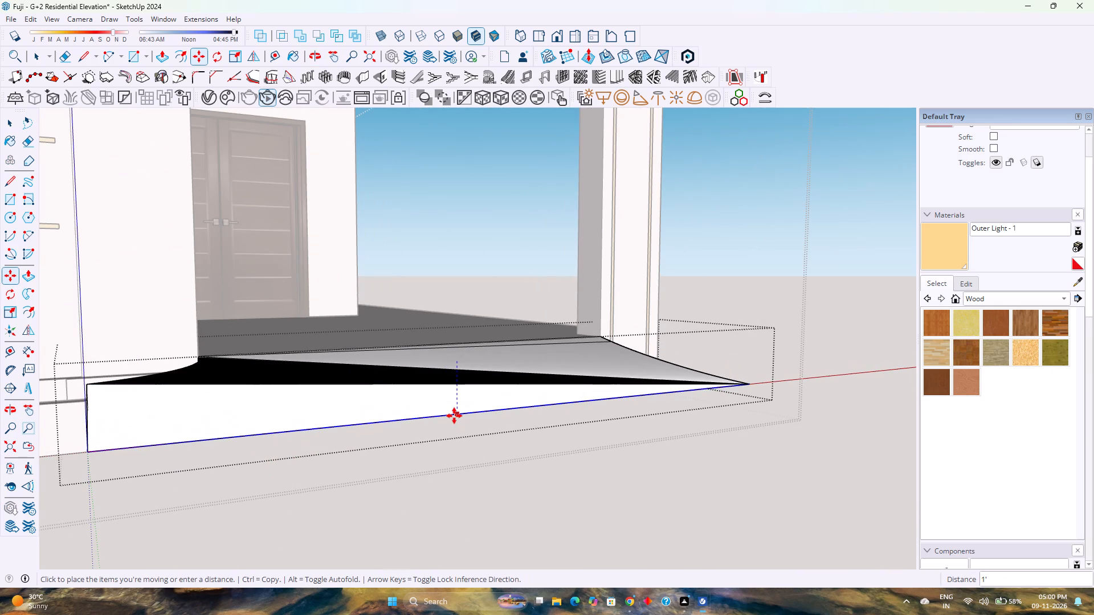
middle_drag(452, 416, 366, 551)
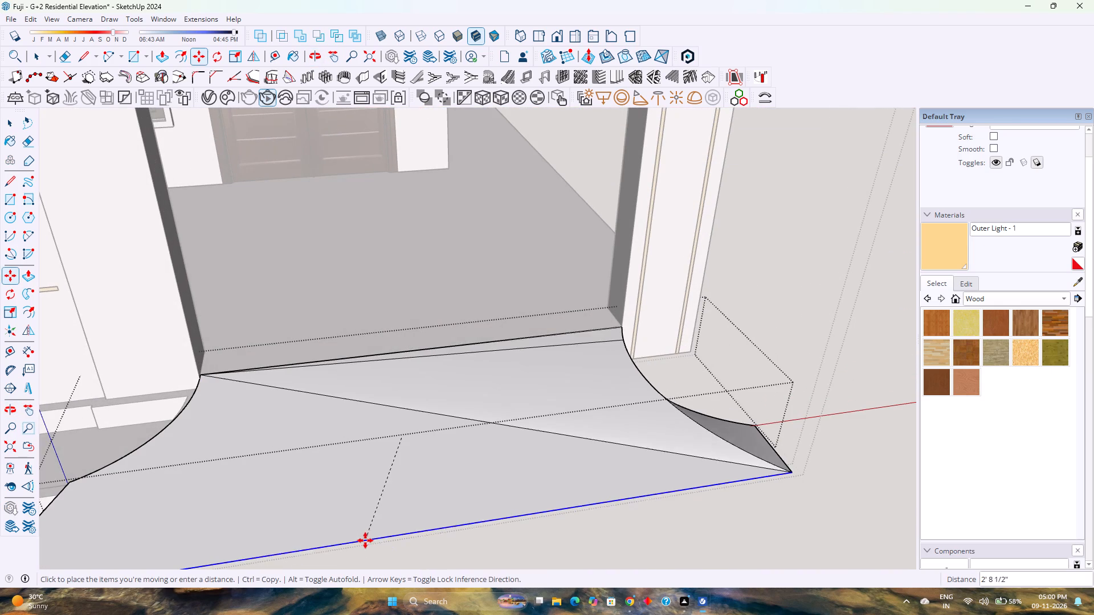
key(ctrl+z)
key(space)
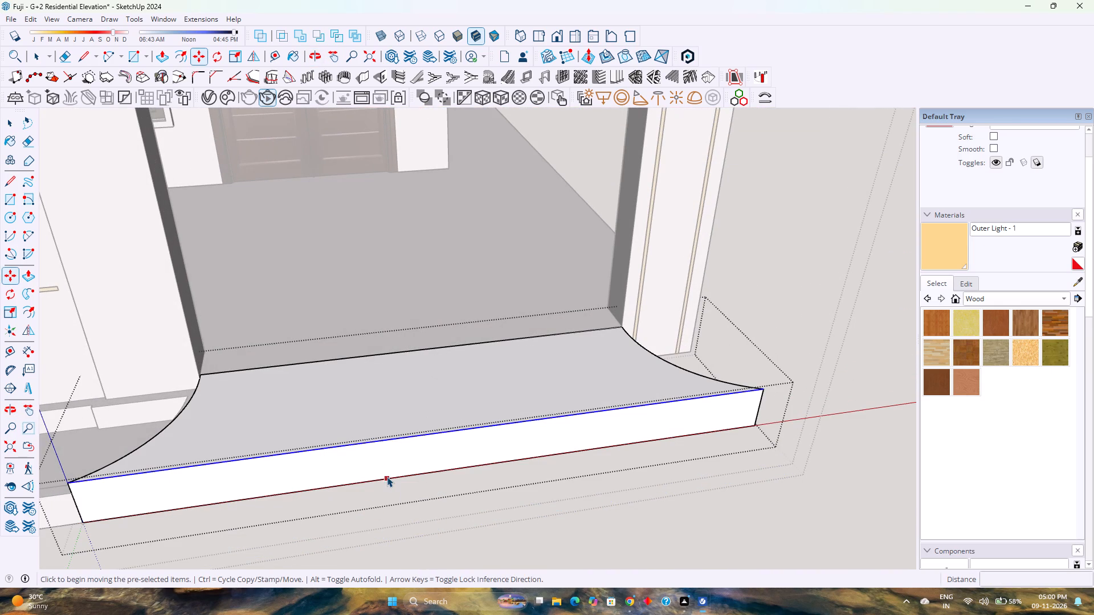
Undo the entrance block's slope, extrusion and grouping, back to the loose curved-end face.
key(ctrl+z)
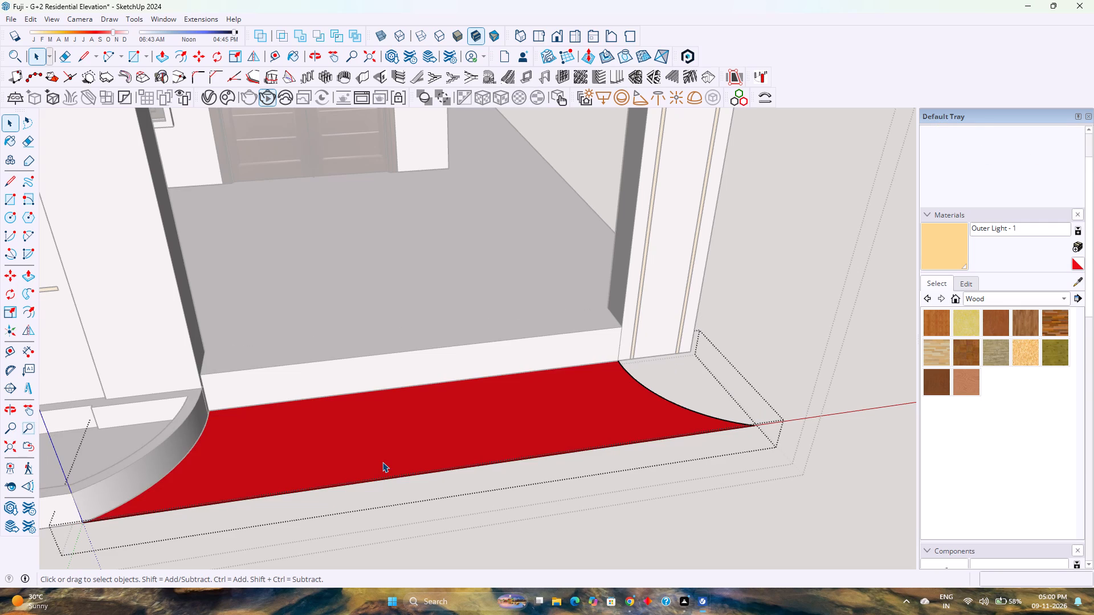
key(ctrl+z)
double_click(381, 457)
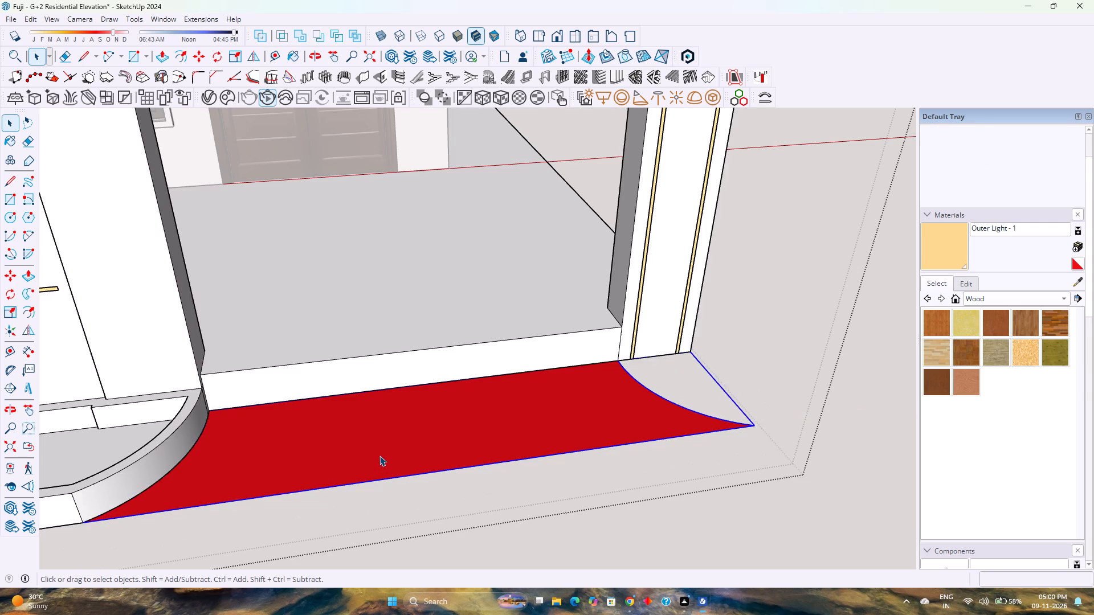
key(Escape)
key(ctrl+z)
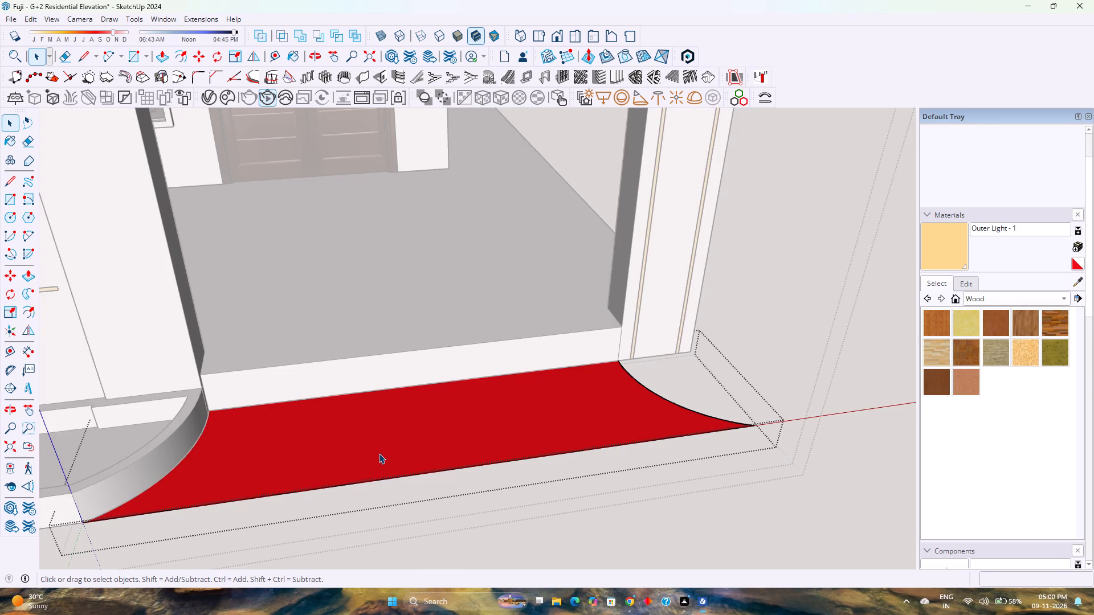
key(ctrl+z)
click(379, 453)
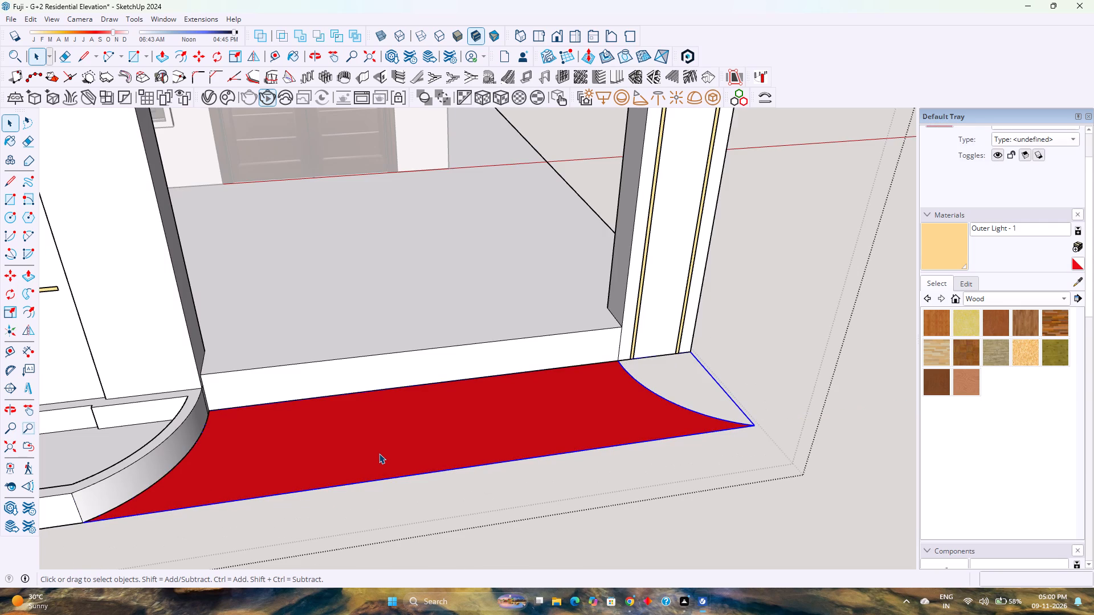
key(ctrl+z)
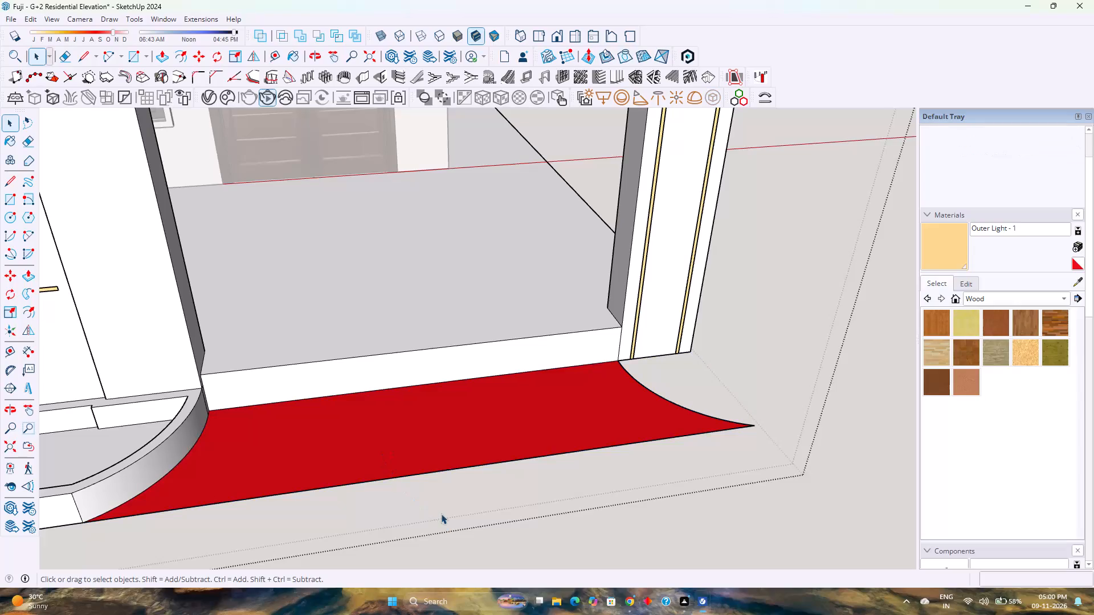
Copy the curved-end face with its boundary edges about 14' 8" along the red axis, beyond the gate pillar.
double_click(400, 449)
key(m)
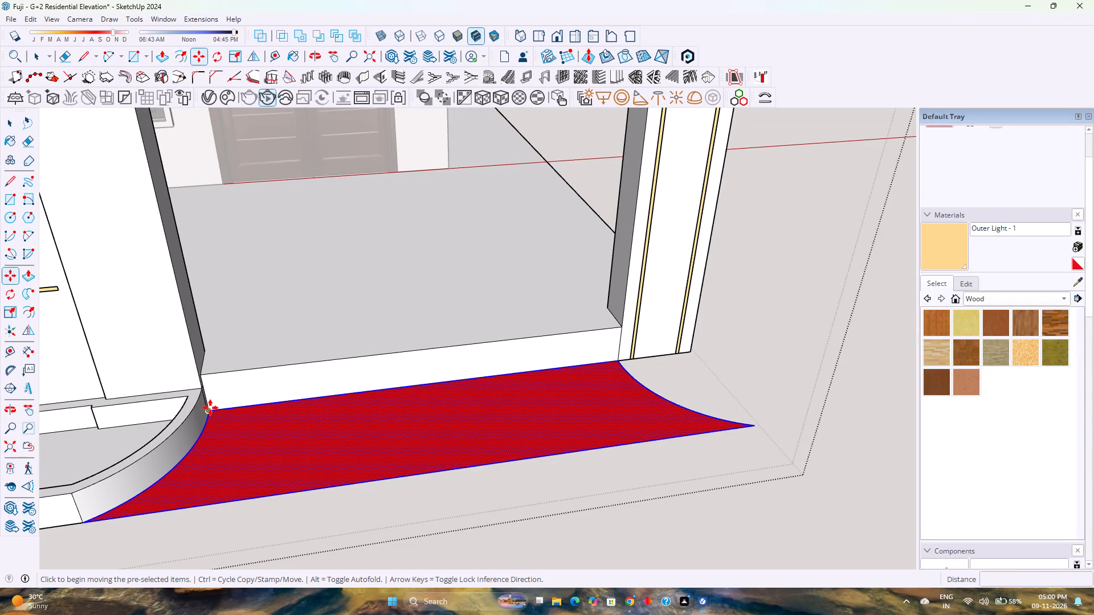
click(209, 408)
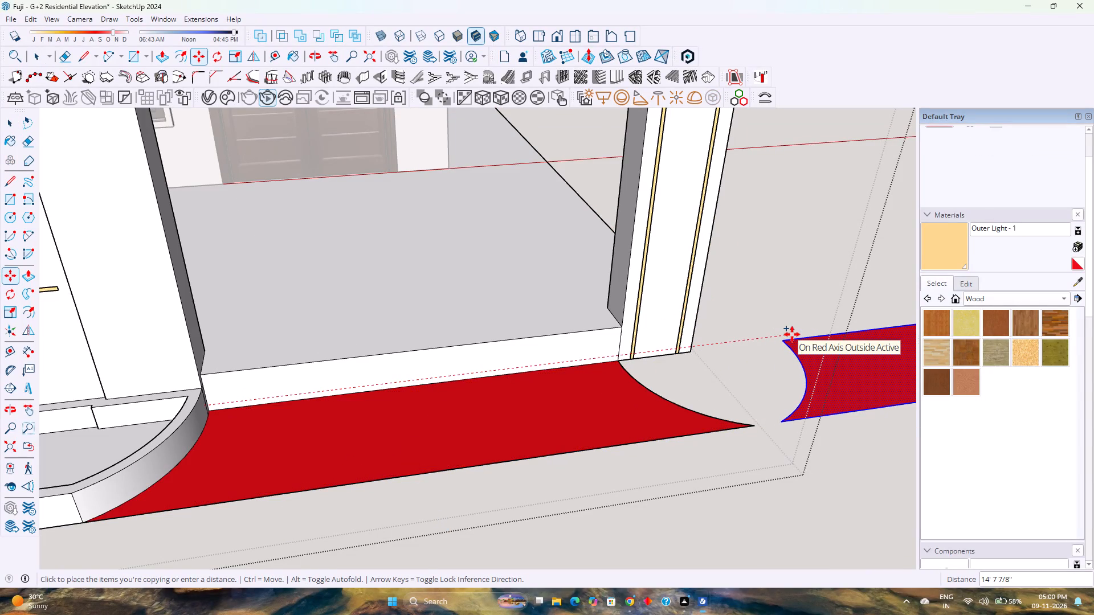
click(792, 334)
key(space)
Delete the original curved-end outline between the planter and gate pillar, including its outer edge and pillar-side arc.
double_click(524, 418)
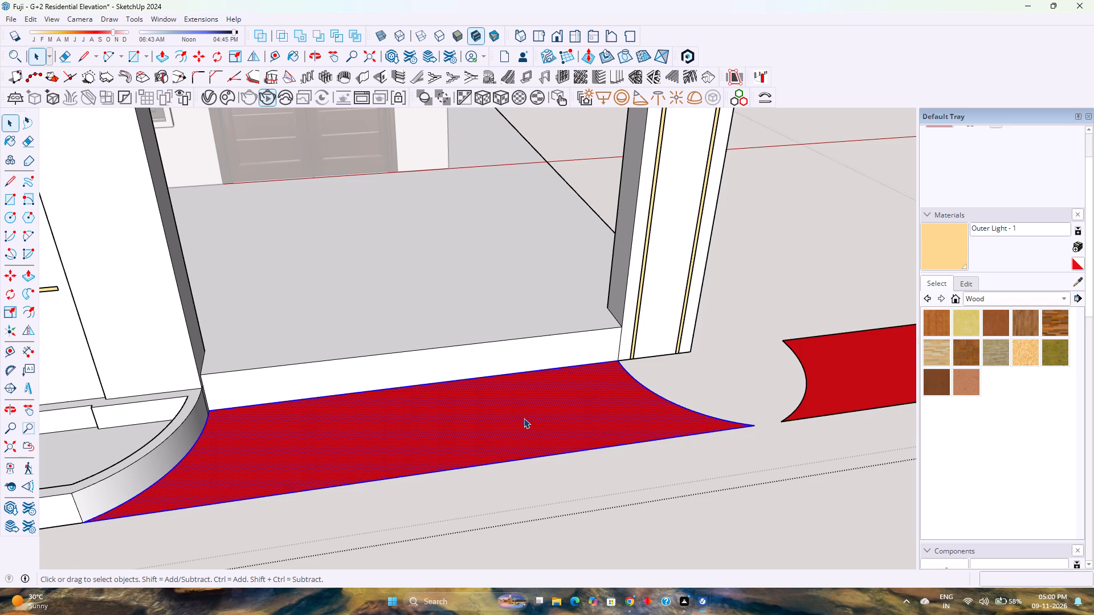
click(527, 451)
click(531, 459)
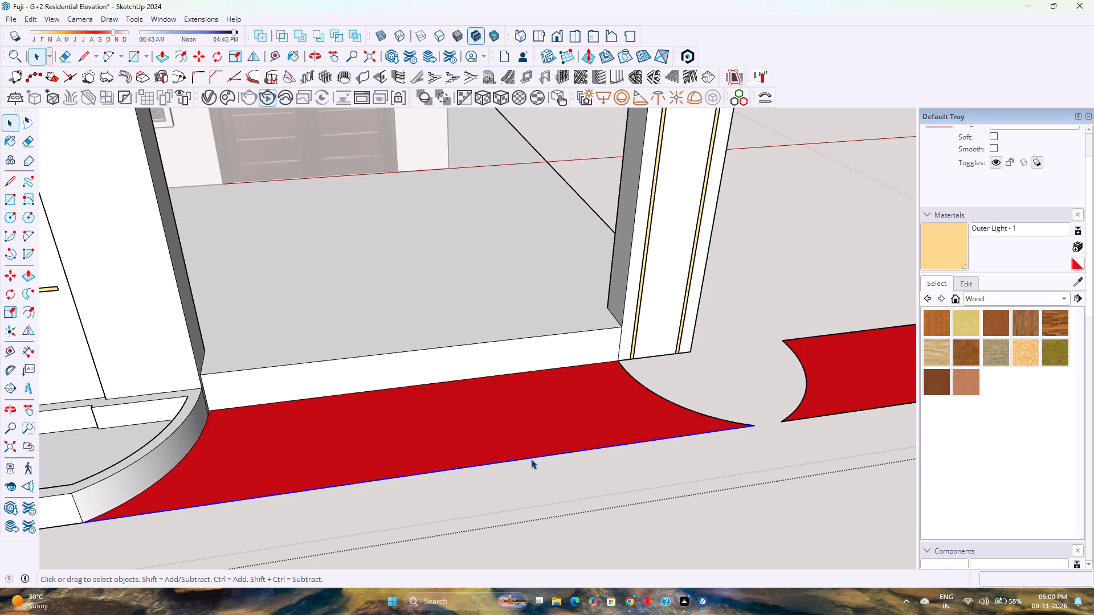
key(Delete)
drag(644, 382, 605, 405)
key(Delete)
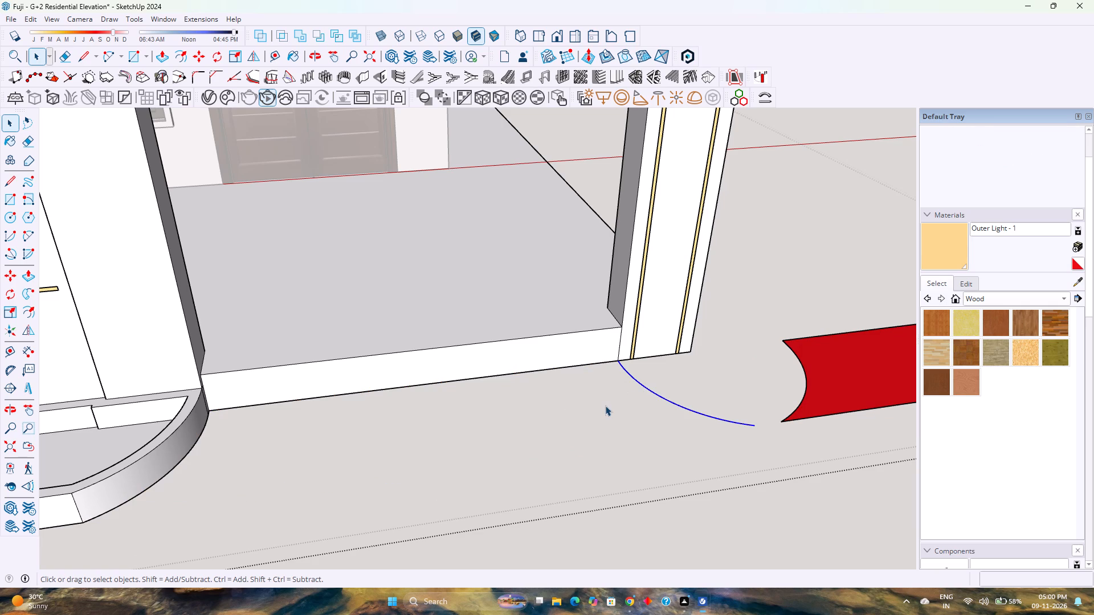
Make a group from the copied curved-end face and its boundary edges.
scroll(478, 437, down, 7)
shift+middle_drag(632, 424, 351, 454)
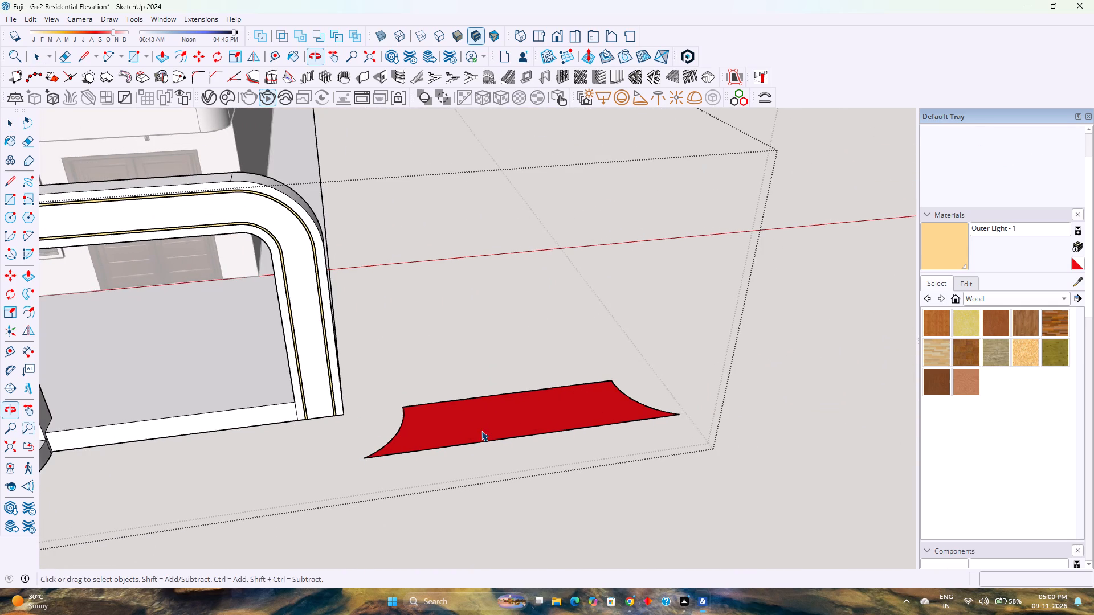
double_click(486, 430)
right_click(486, 427)
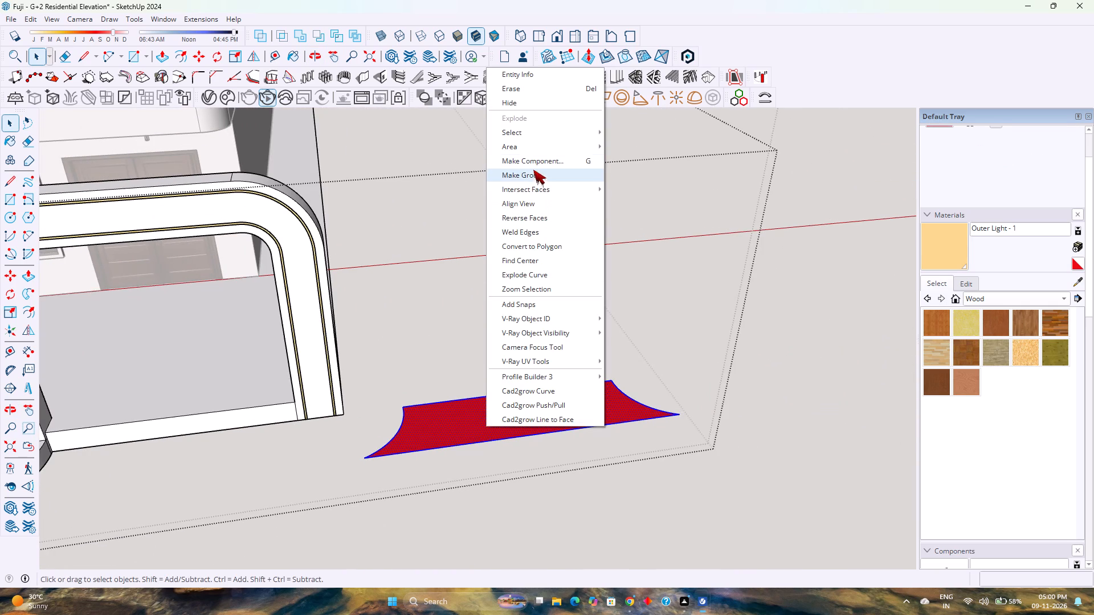
click(533, 172)
Inside the copied face's group, extrude the curved-end face 1' upward.
double_click(493, 413)
scroll(492, 419, up, 2)
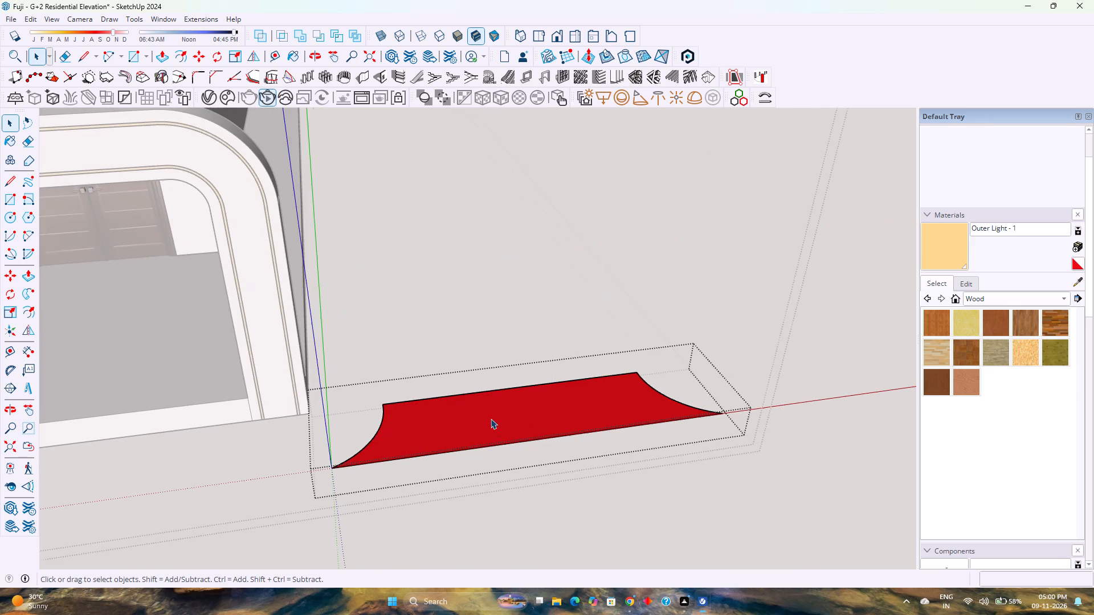
key(p)
click(491, 419)
text(1')
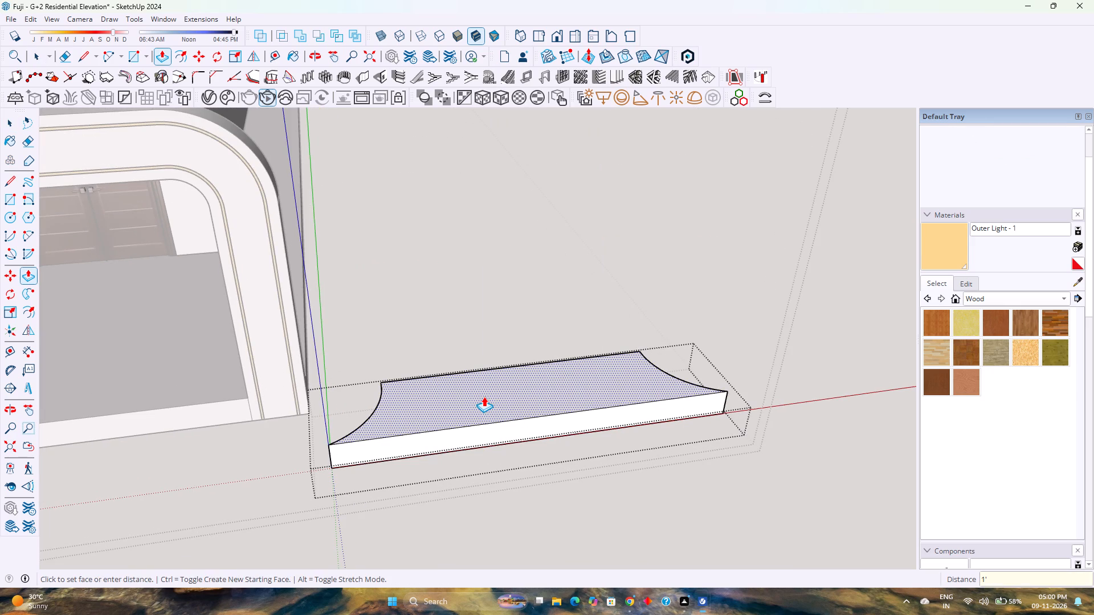
key(Return)
key(space)
Move the block's top outer edge 1' down onto the bottom corner to form a slope.
click(488, 421)
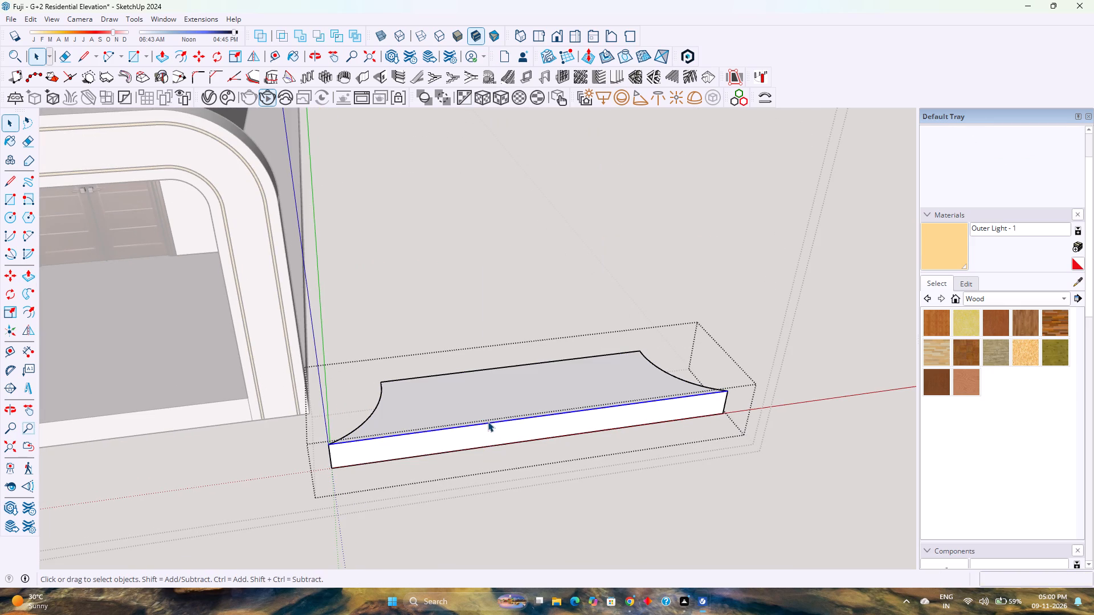
key(m)
click(329, 445)
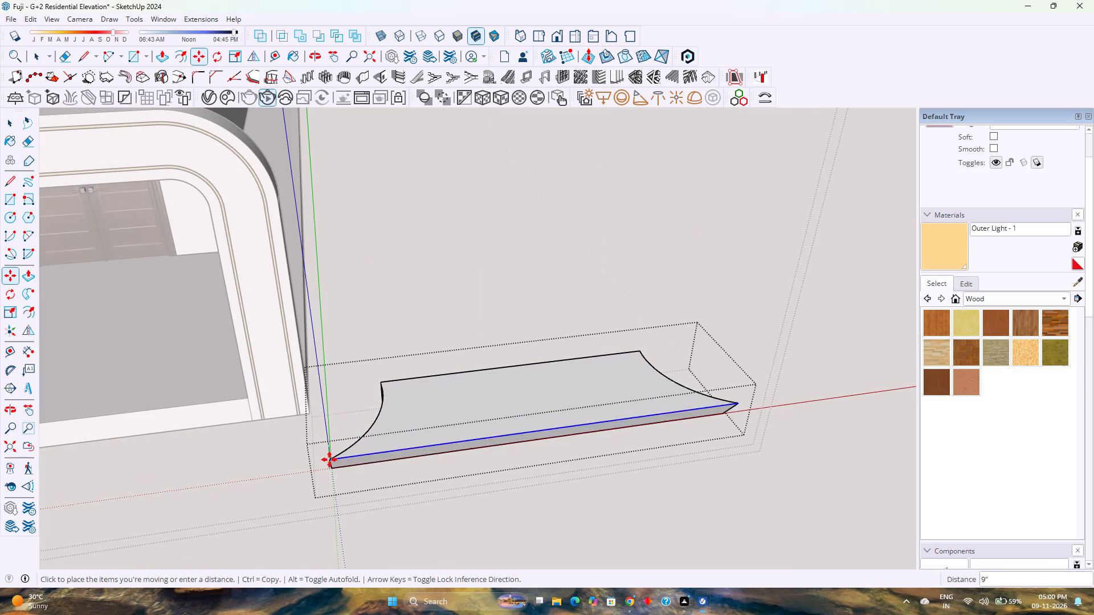
scroll(332, 469, up, 3)
middle_drag(332, 469, 629, 366)
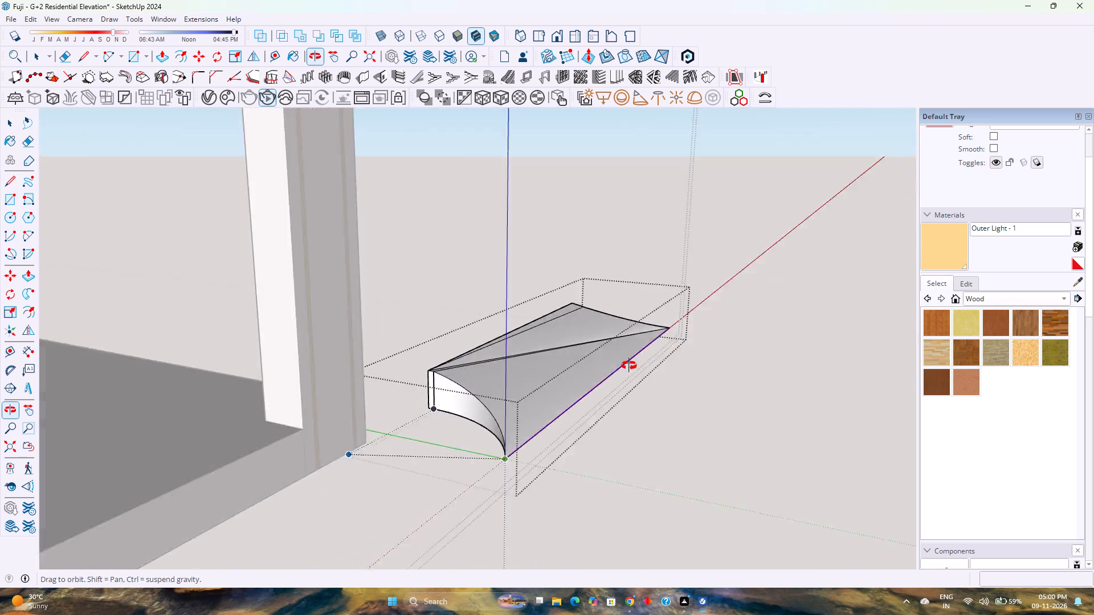
middle_drag(629, 366, 636, 363)
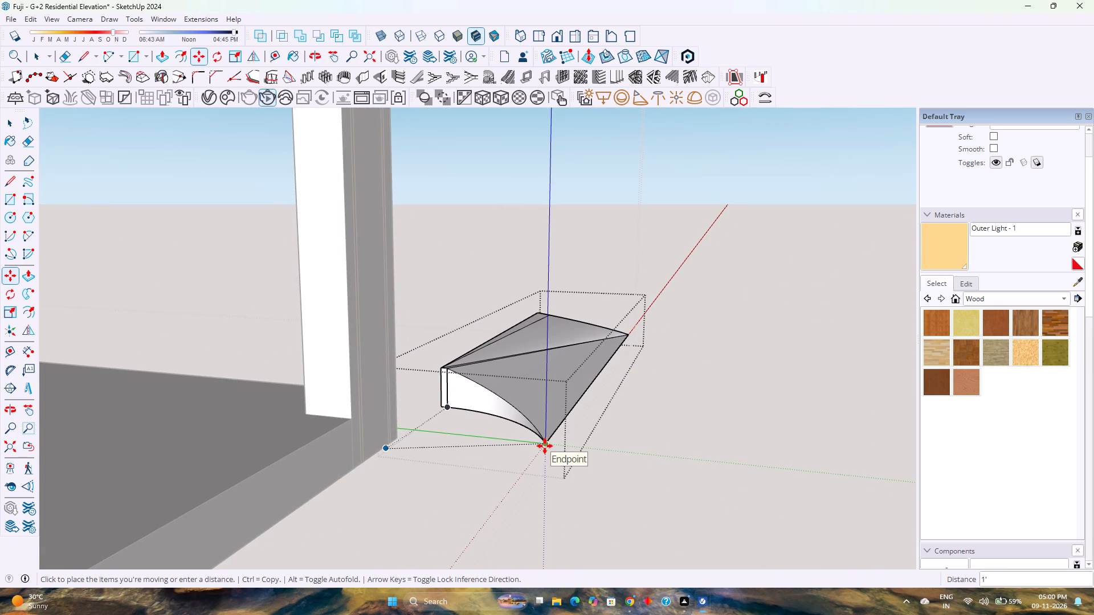
click(545, 446)
Delete the diagonal fold edges crossing the middle of the ramp's sloping top.
scroll(628, 359, up, 2)
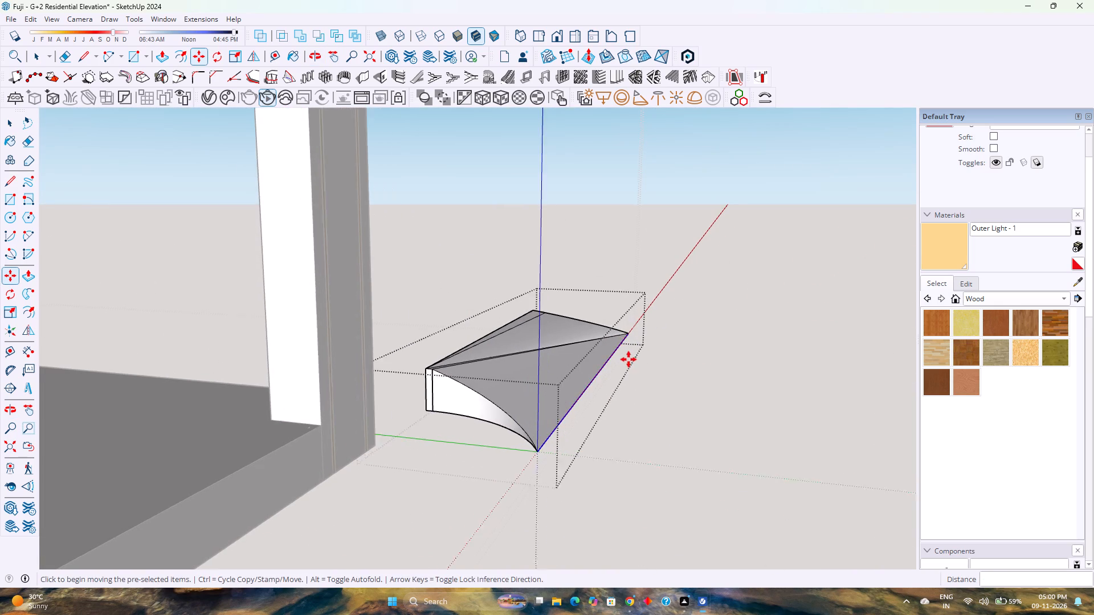
middle_drag(627, 359, 208, 425)
middle_click(208, 425)
scroll(394, 393, up, 4)
middle_drag(455, 417, 285, 355)
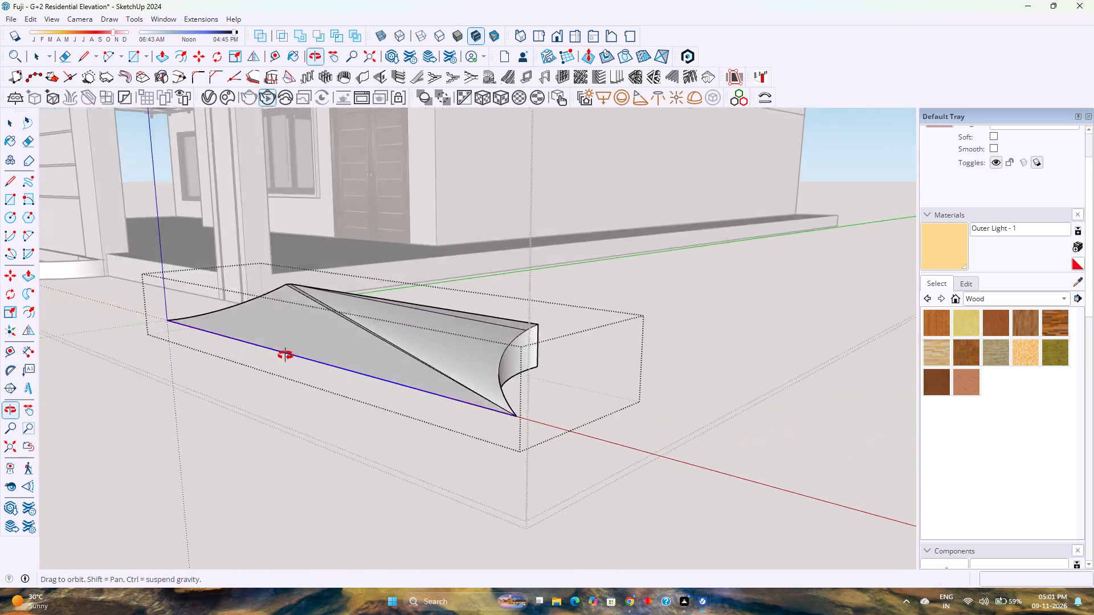
middle_drag(285, 355, 319, 303)
middle_click(320, 302)
middle_drag(480, 369, 242, 543)
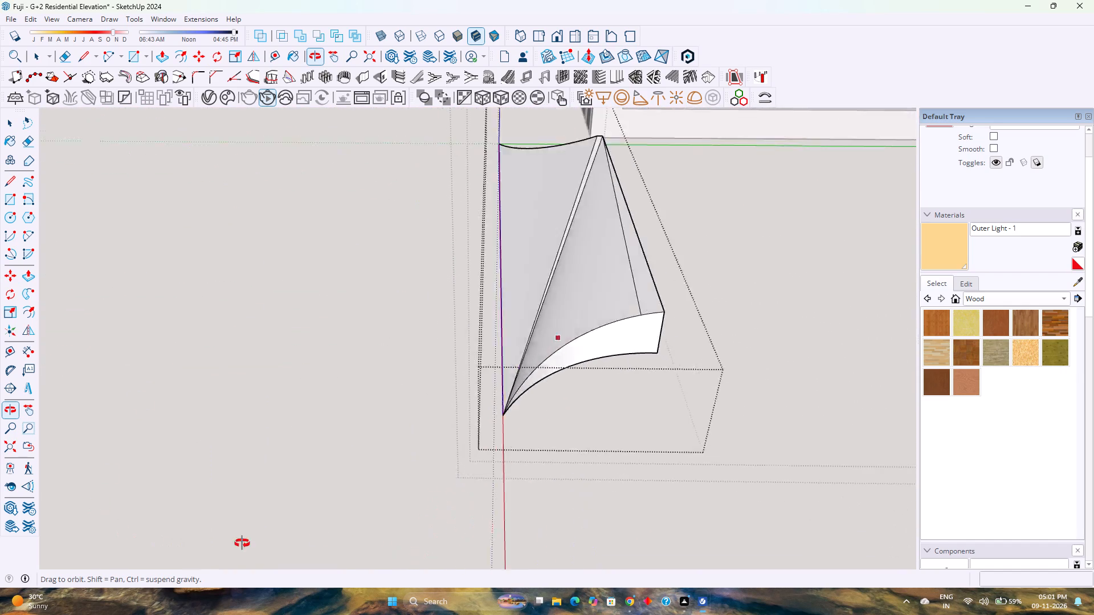
middle_drag(242, 543, 473, 457)
middle_click(473, 456)
scroll(479, 395, up, 3)
key(space)
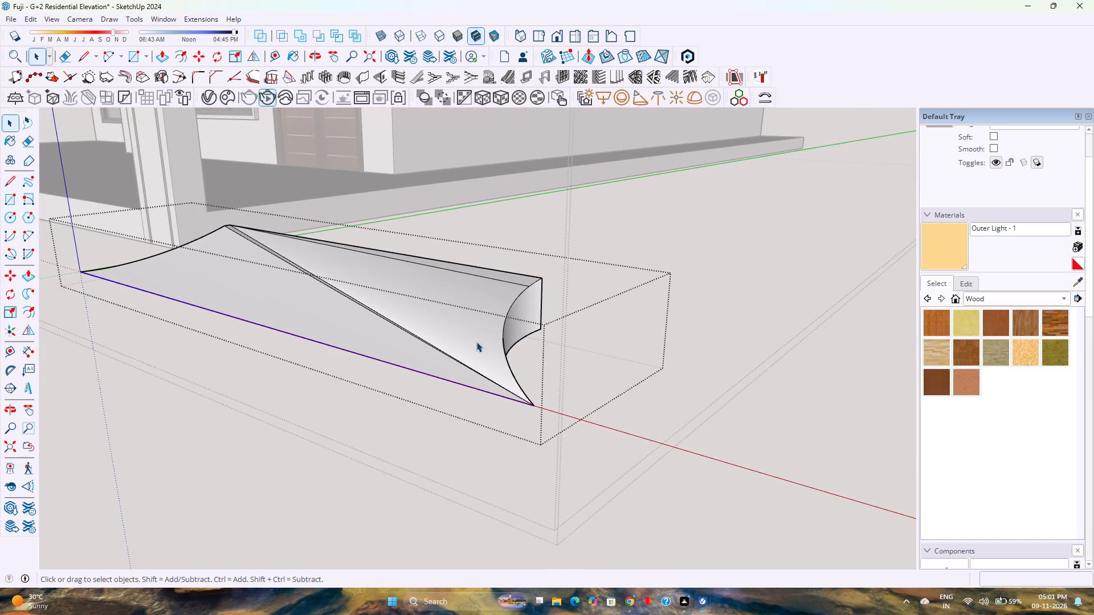
click(450, 354)
key(Delete)
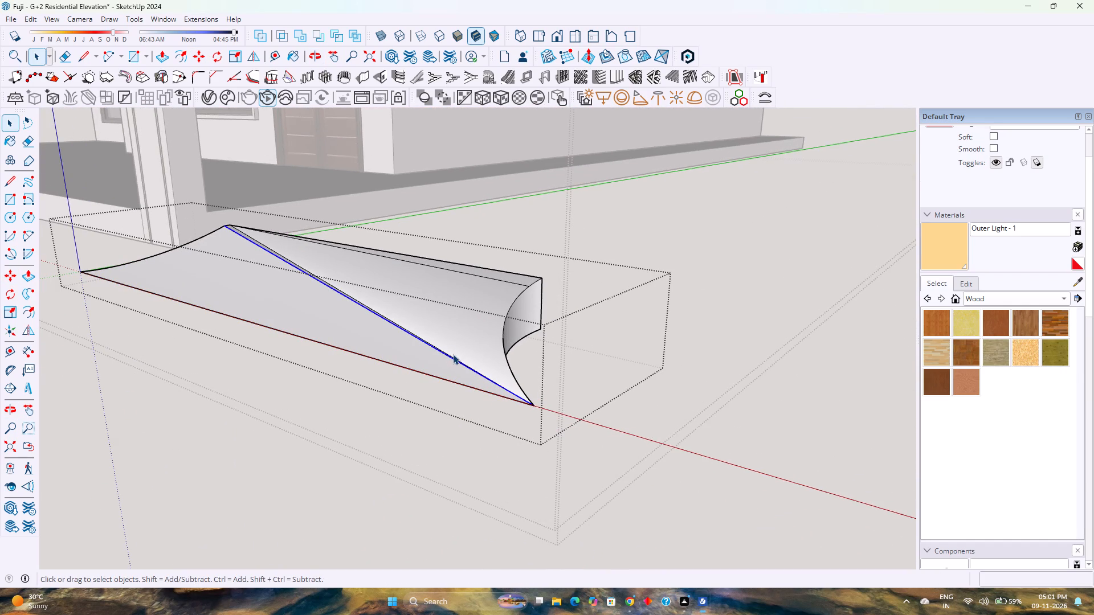
click(450, 355)
key(Delete)
click(451, 354)
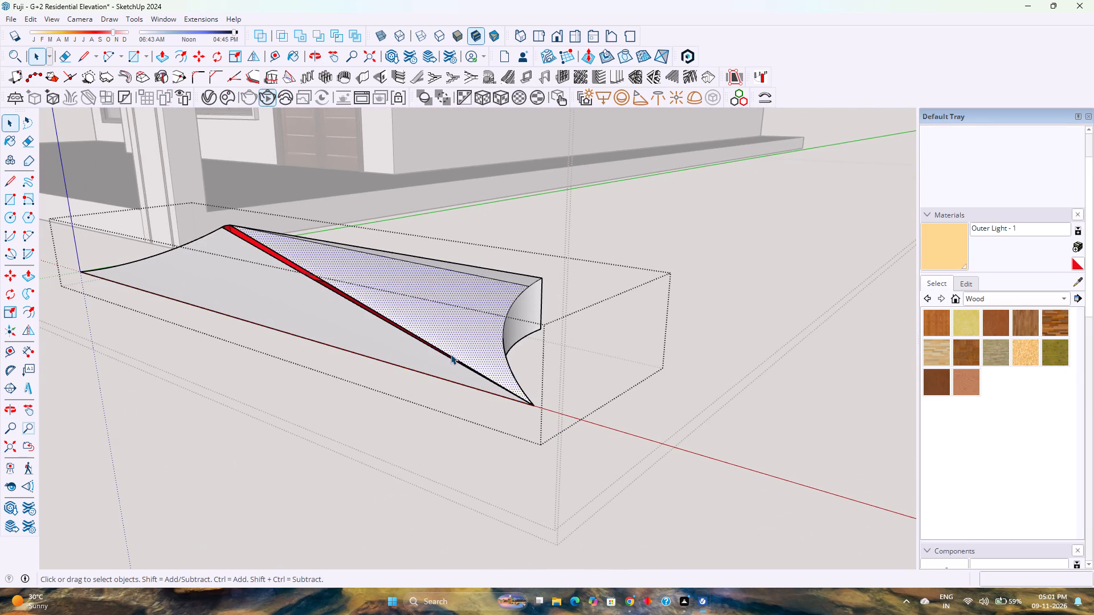
key(Delete)
Delete the successive fold edges running just in front of the ramp's rear top edge.
click(484, 277)
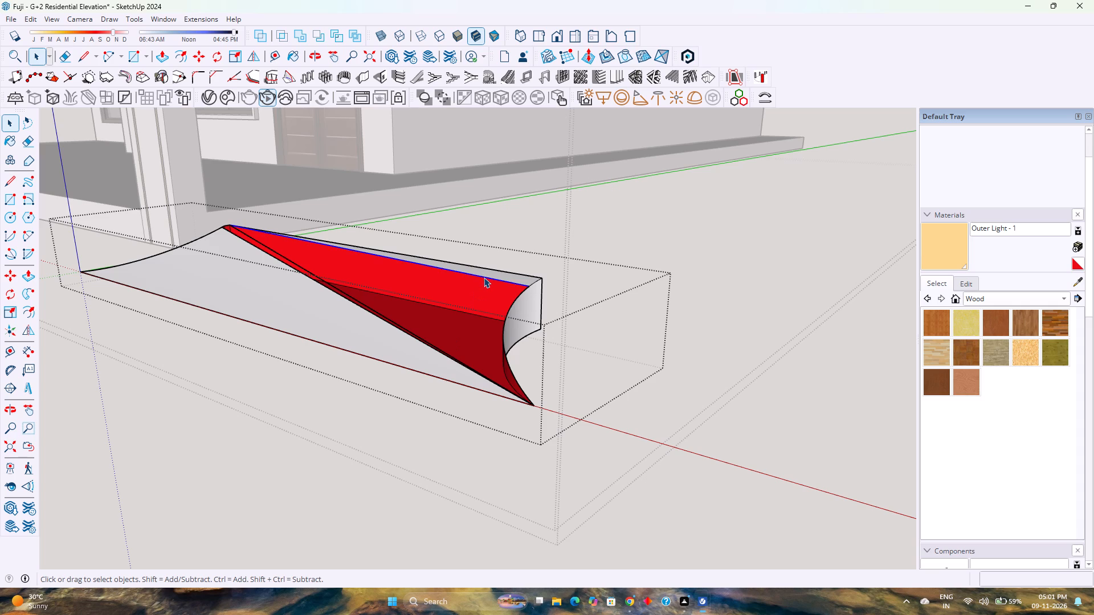
key(Delete)
click(487, 275)
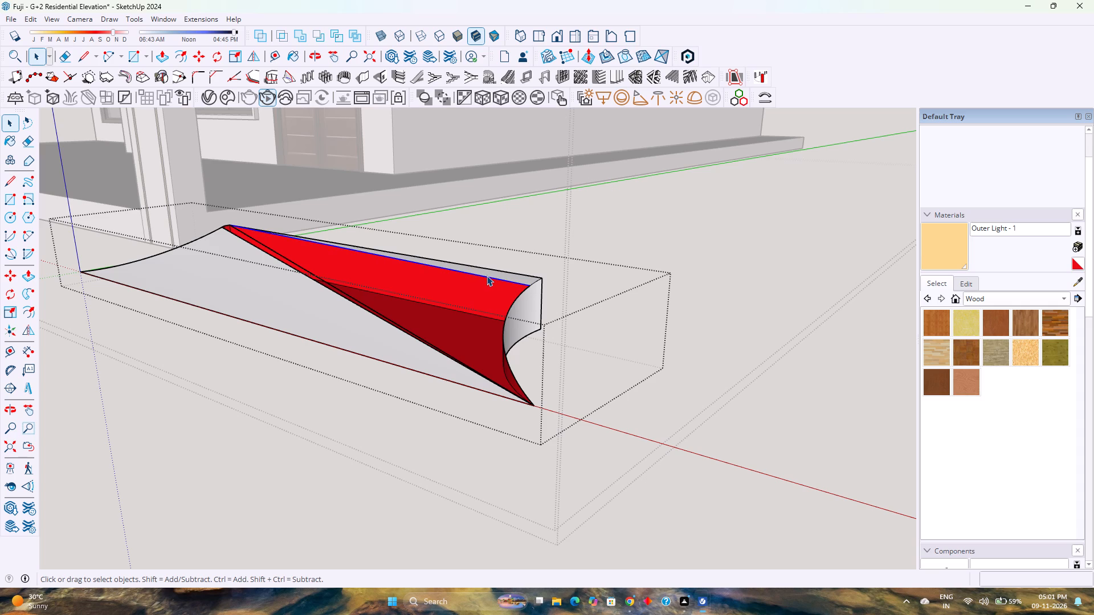
key(Delete)
click(487, 276)
key(Delete)
click(489, 276)
key(Delete)
click(489, 276)
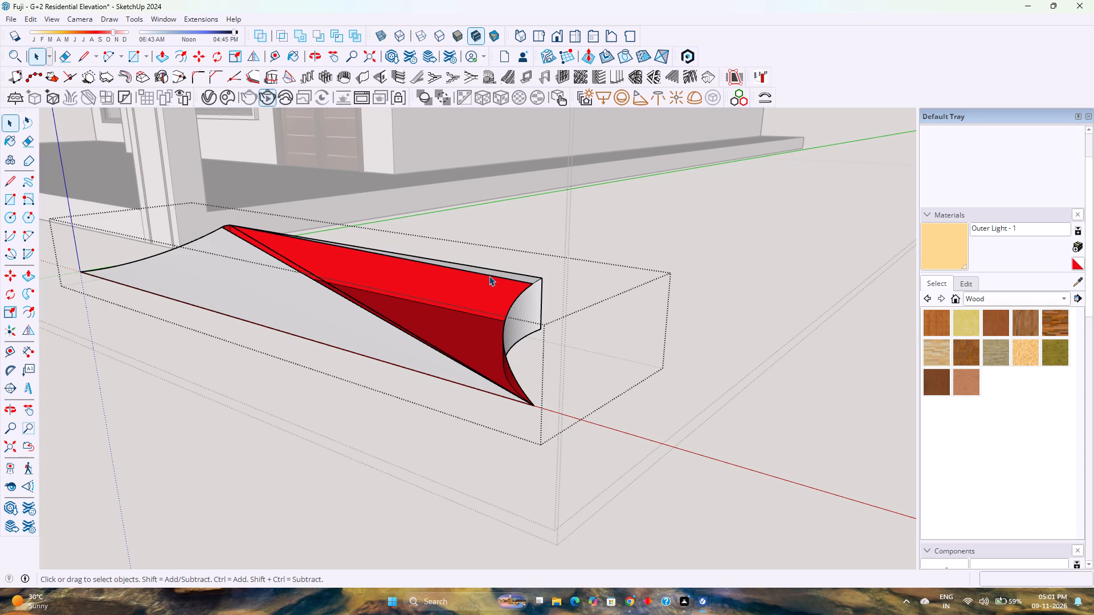
key(Delete)
click(491, 276)
key(Delete)
click(493, 275)
key(Delete)
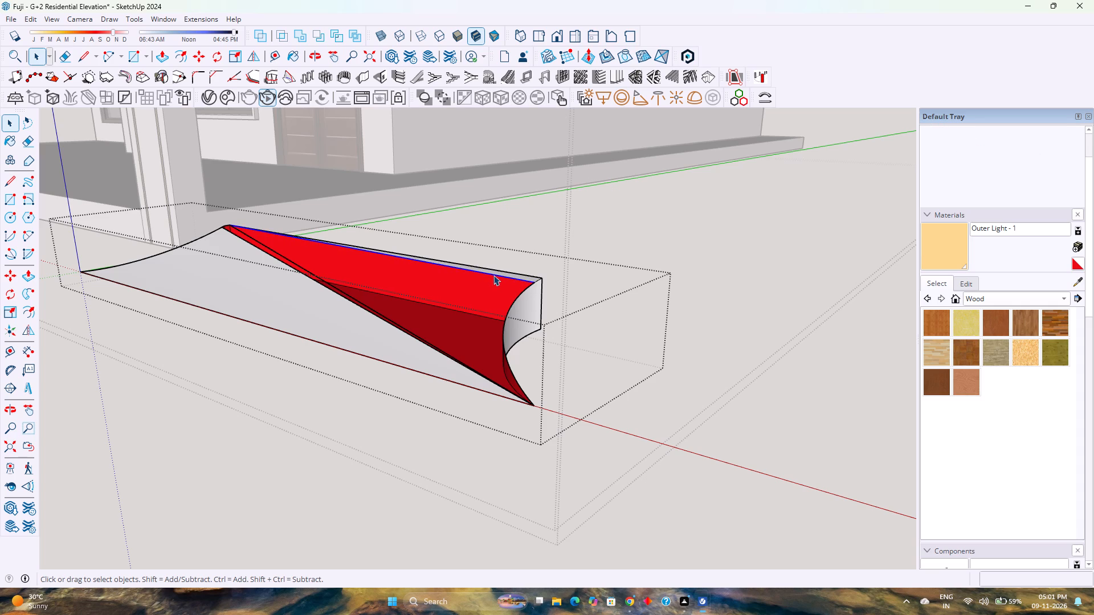
click(496, 274)
key(Delete)
click(496, 273)
key(Delete)
key(Delete)
click(496, 273)
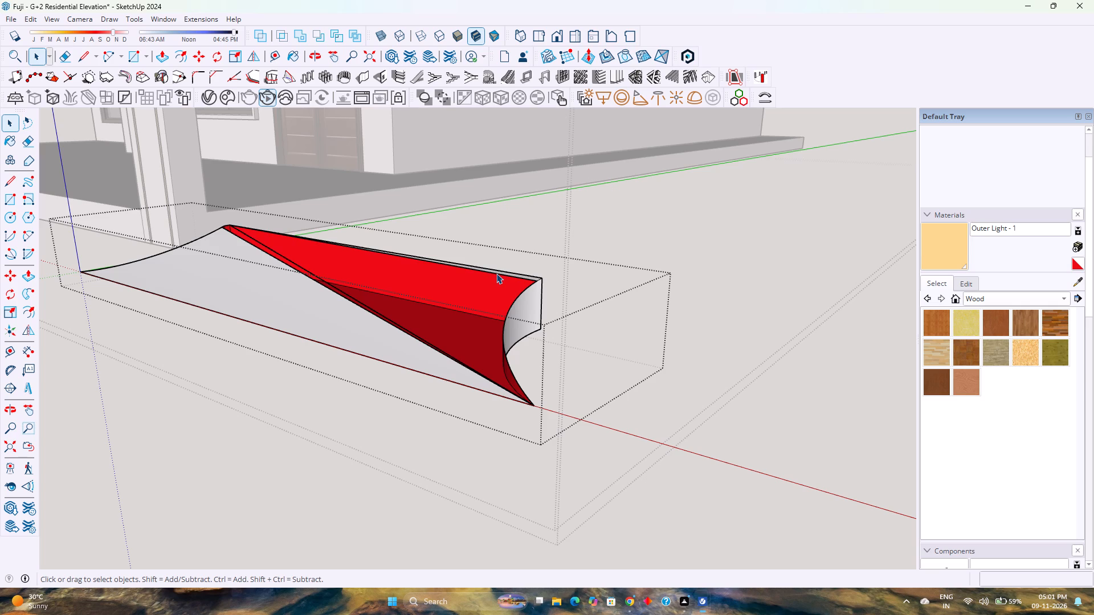
key(Delete)
Delete the successive diagonal fold edges running across the ramp's sloping top, working from the middle toward the front bottom edge.
click(497, 273)
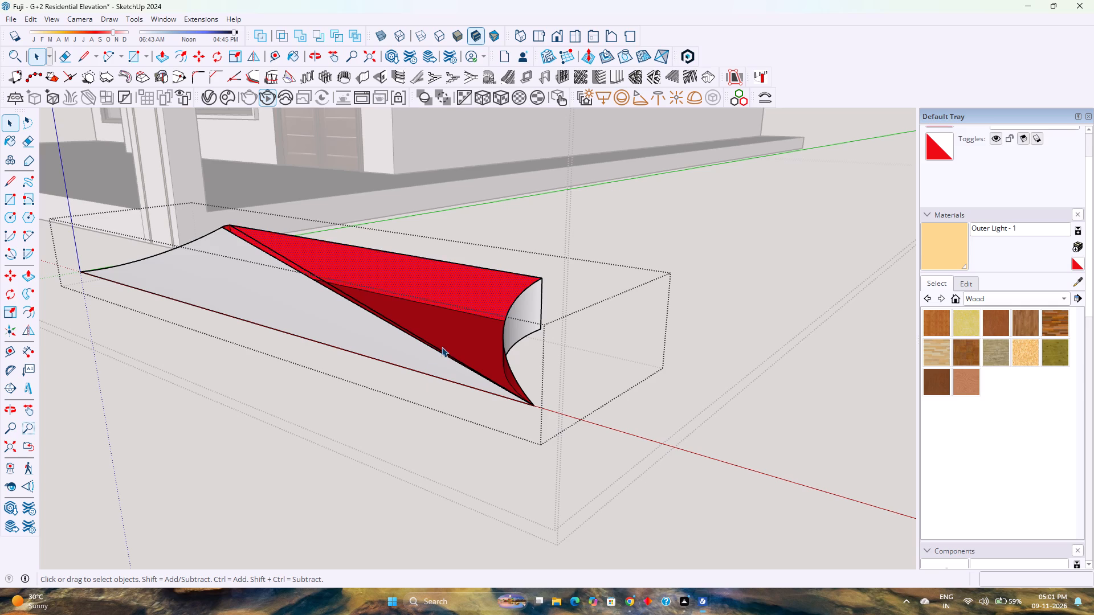
click(438, 350)
key(Delete)
click(432, 352)
key(Delete)
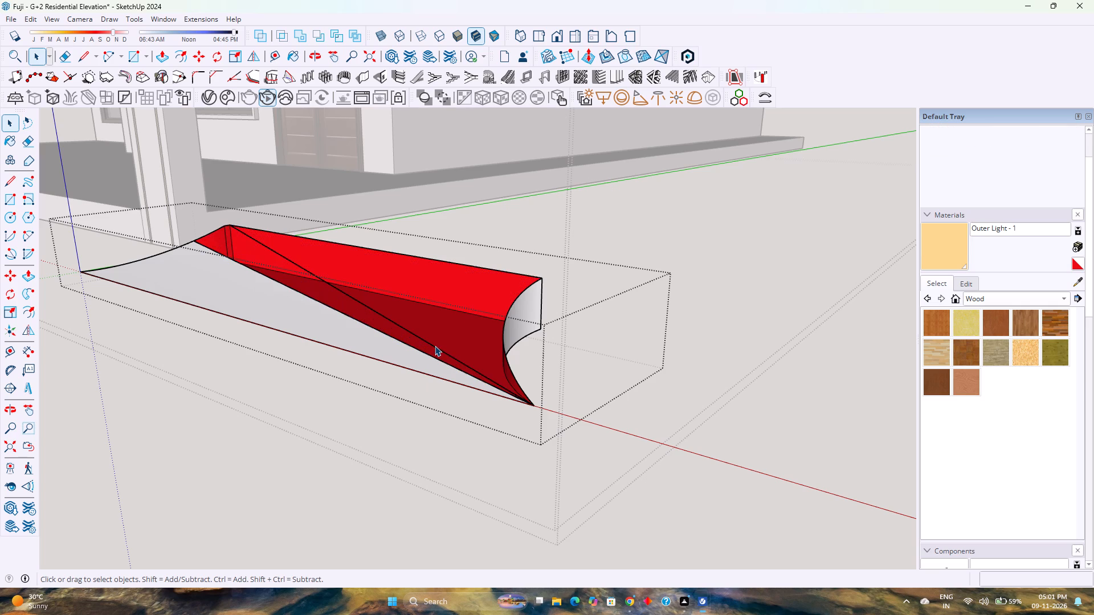
click(435, 346)
key(Delete)
click(419, 350)
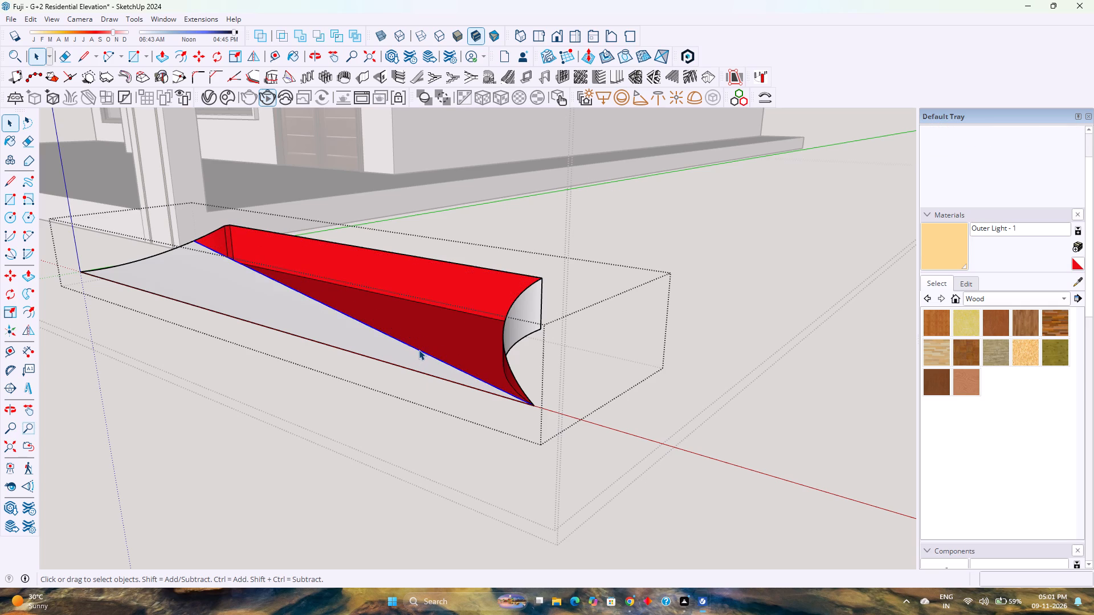
key(Delete)
click(419, 350)
click(414, 354)
key(Delete)
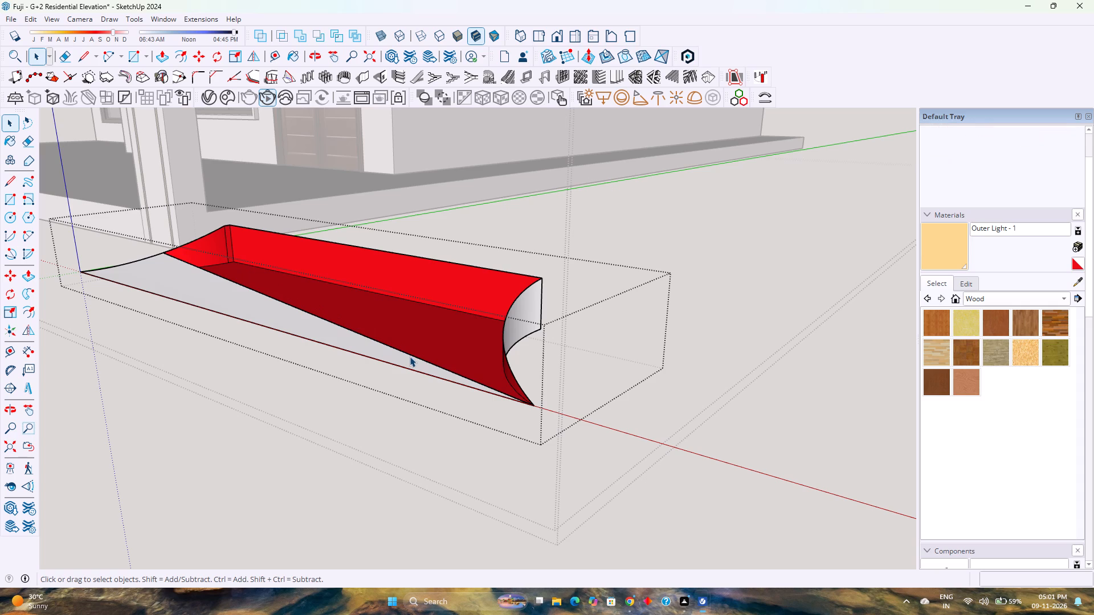
click(410, 356)
key(Delete)
click(407, 358)
key(Delete)
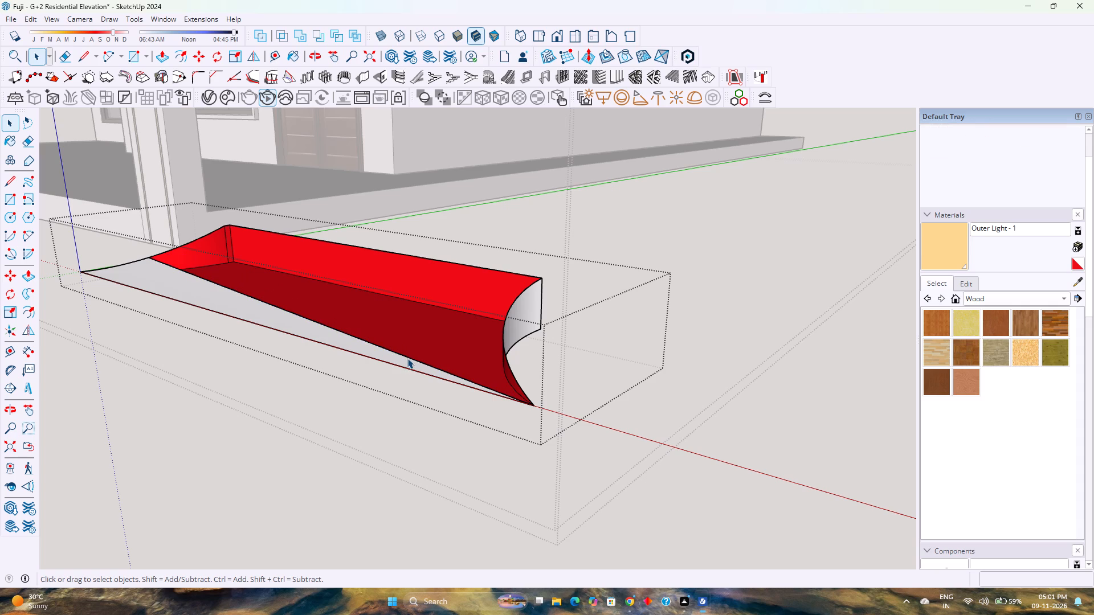
Delete the remaining fold edges and the last thin sliver of sloping face beside the ramp's front bottom edge.
key(Delete)
click(403, 358)
key(Delete)
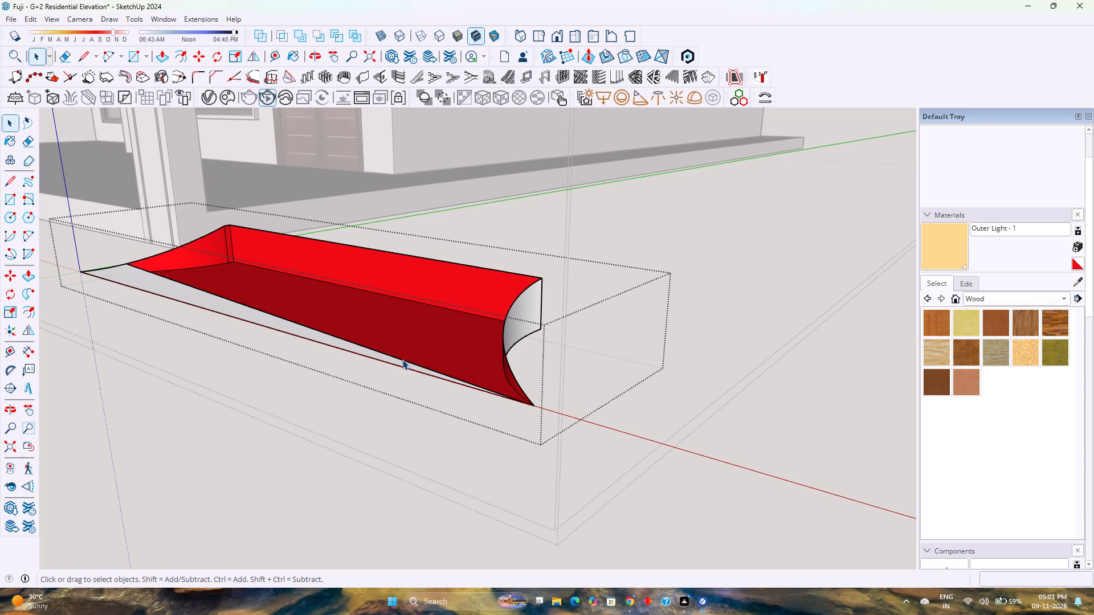
click(402, 359)
key(Delete)
click(399, 361)
key(Delete)
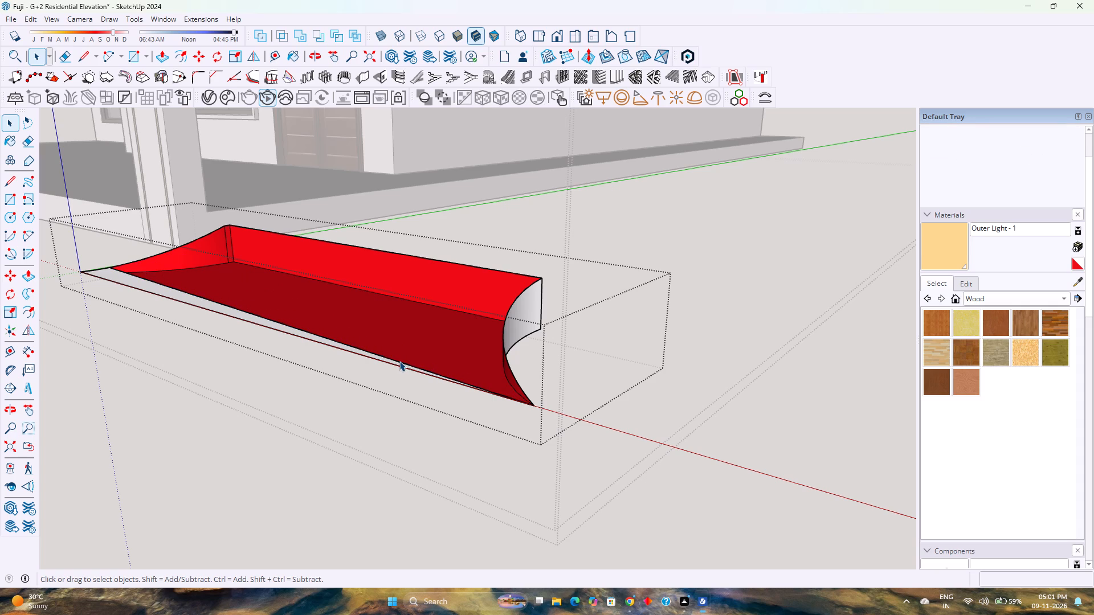
click(398, 362)
key(Delete)
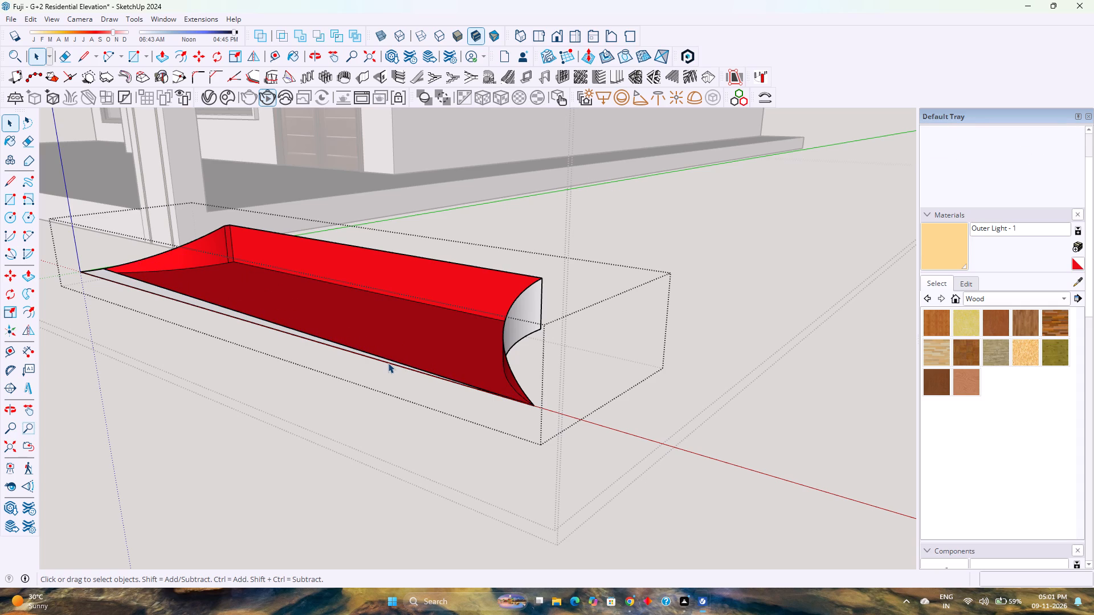
click(391, 360)
key(Delete)
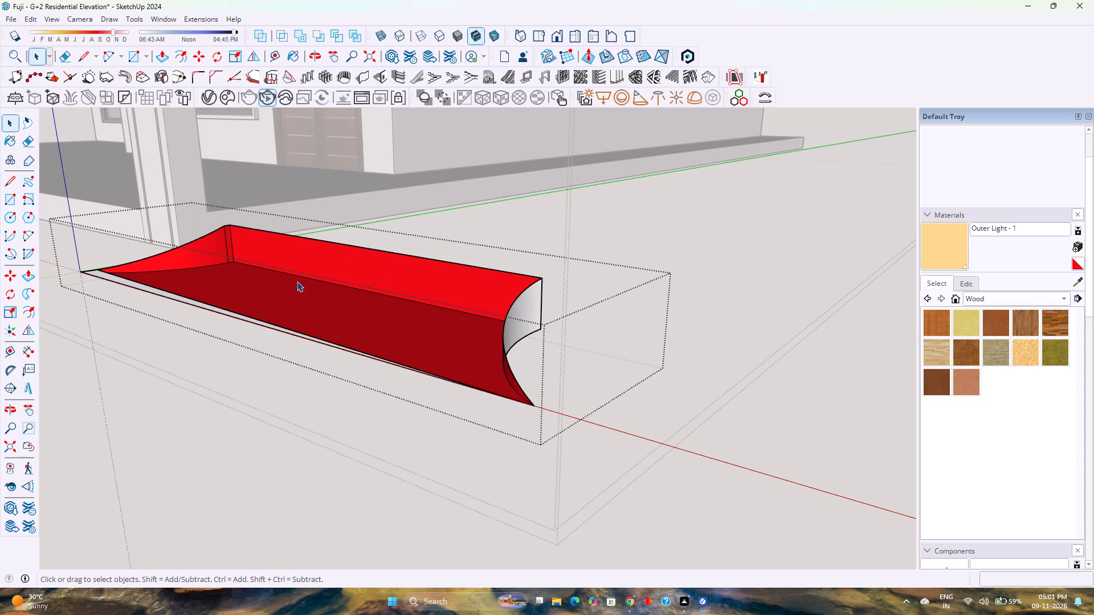
click(195, 303)
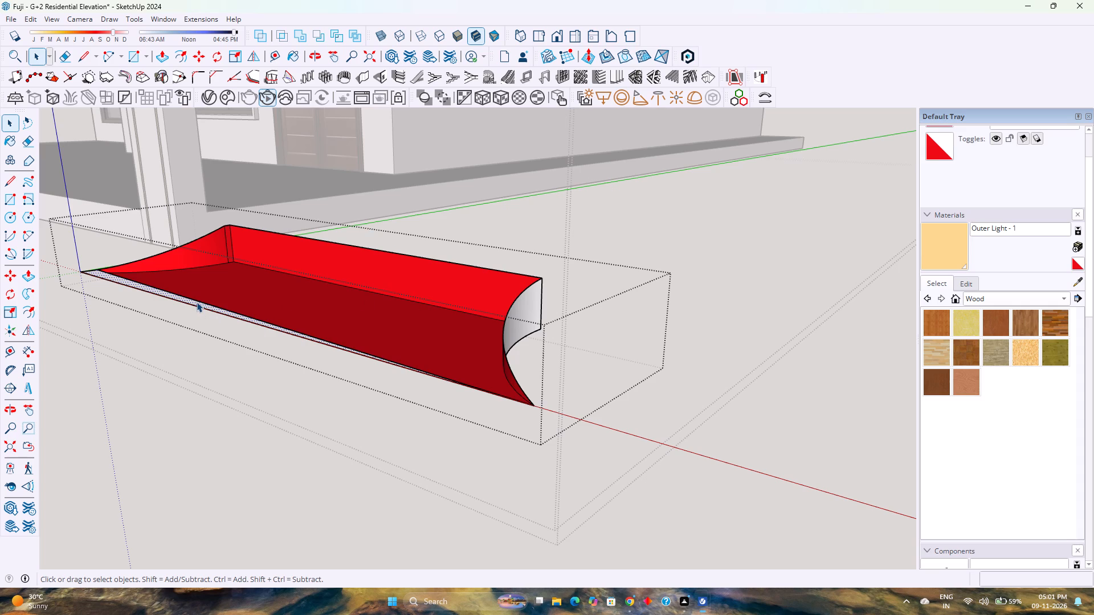
key(Delete)
Draw a line about 13' 11" long along the ramp's front bottom edge, joining the corners of the two curved ends.
scroll(240, 282, down, 2)
middle_drag(244, 282, 269, 314)
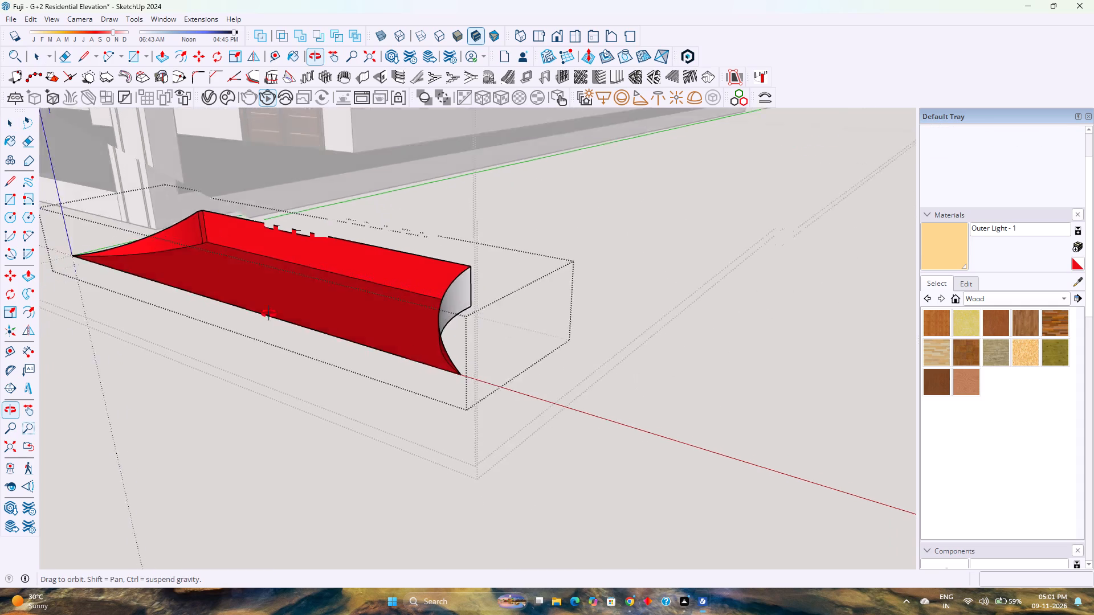
middle_drag(269, 314, 557, 342)
middle_click(557, 342)
scroll(568, 326, down, 7)
shift+middle_drag(396, 343, 653, 294)
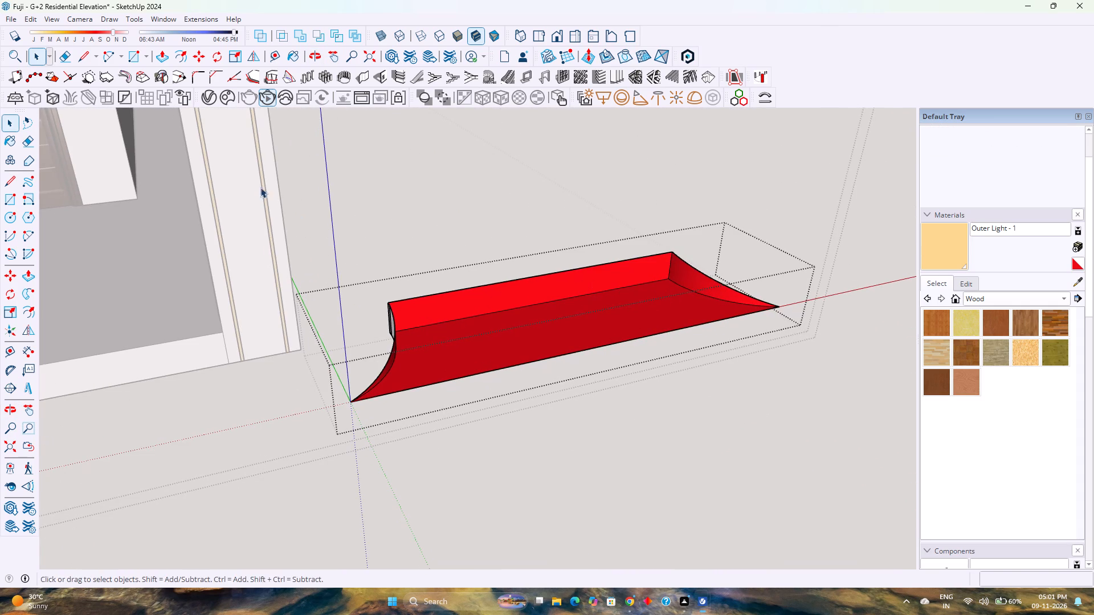
middle_drag(397, 299, 642, 288)
scroll(423, 365, up, 2)
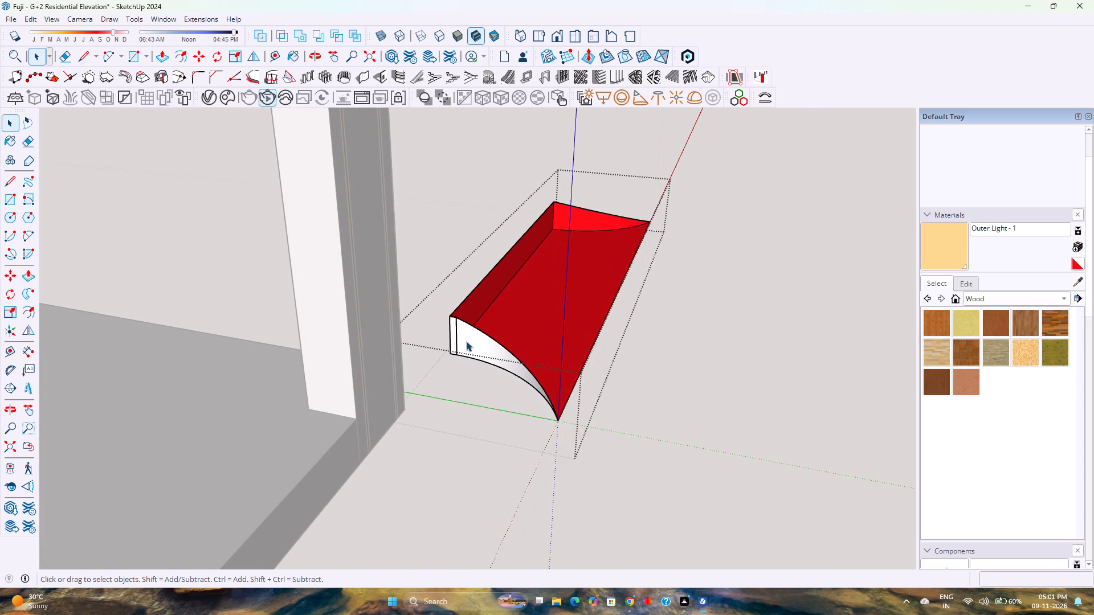
scroll(471, 337, up, 6)
middle_drag(466, 333, 424, 385)
middle_drag(423, 388, 415, 411)
middle_drag(409, 432, 399, 458)
middle_click(399, 458)
scroll(413, 380, down, 5)
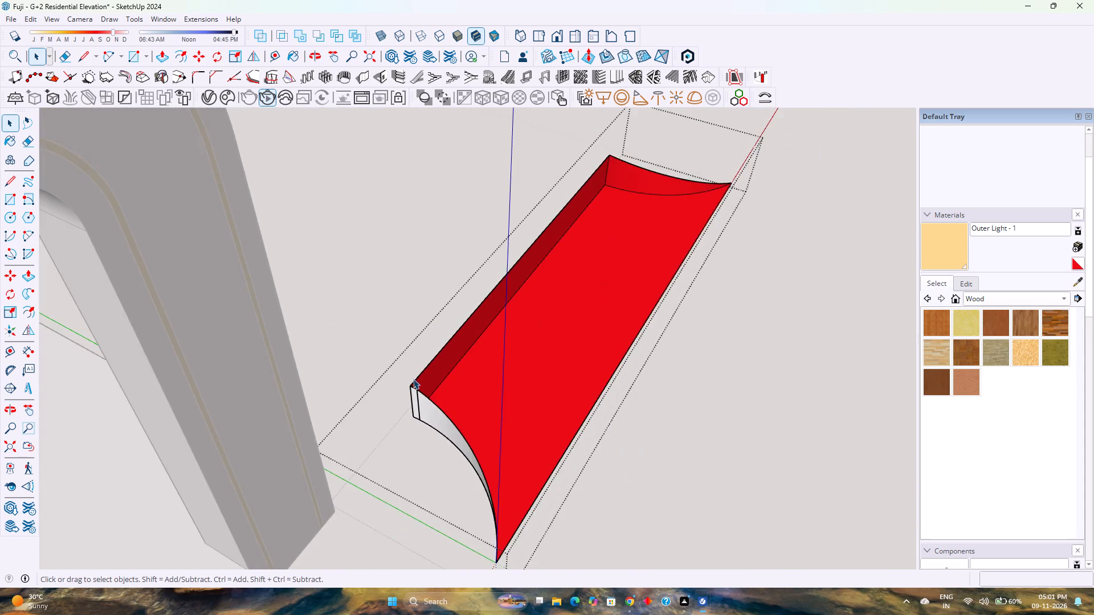
scroll(413, 379, down, 4)
shift+middle_drag(483, 409, 413, 381)
click(85, 55)
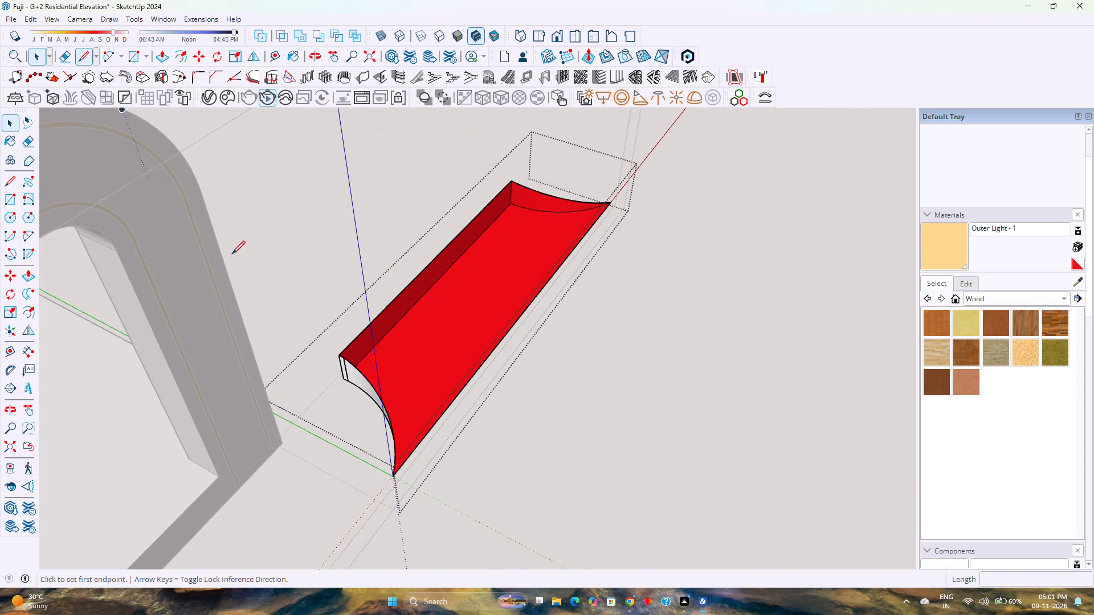
scroll(396, 476, up, 3)
middle_drag(396, 476, 394, 477)
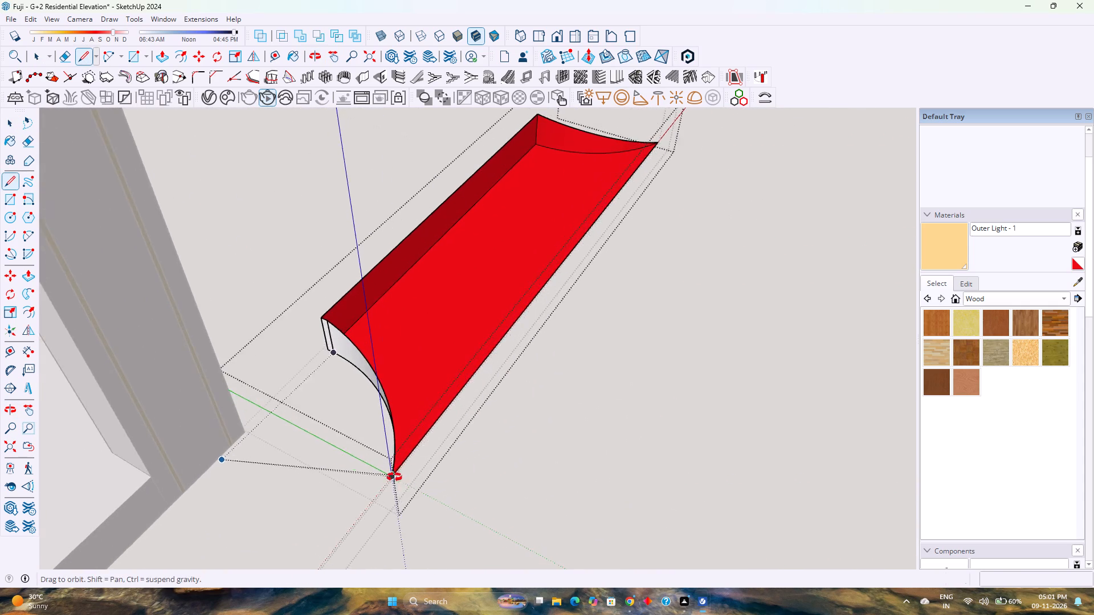
middle_drag(394, 477, 240, 501)
scroll(228, 433, up, 11)
click(222, 423)
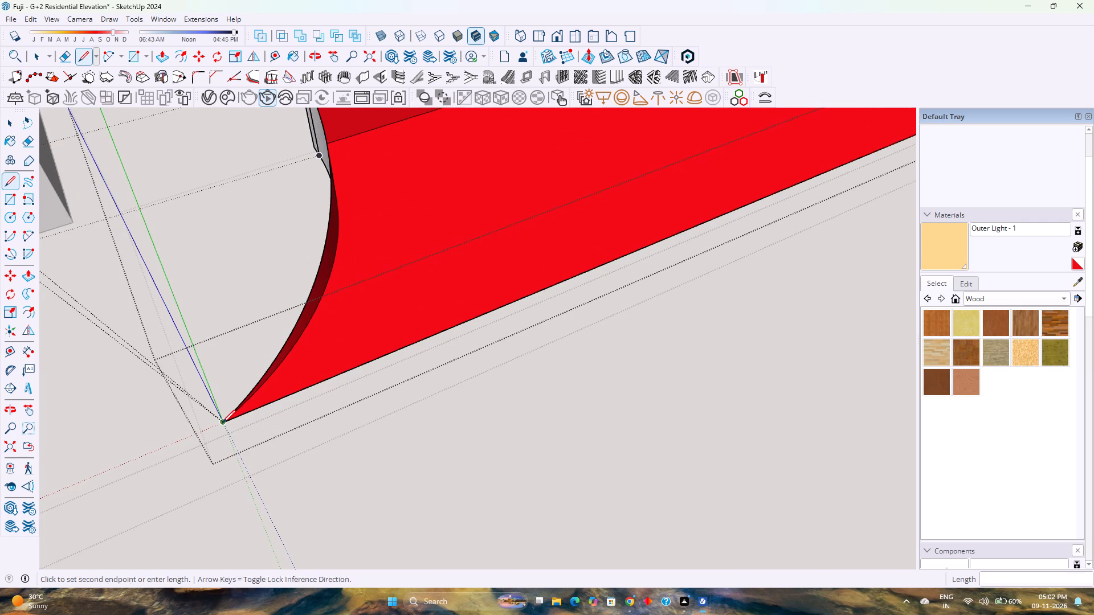
scroll(481, 356, down, 9)
shift+middle_drag(564, 309, 185, 466)
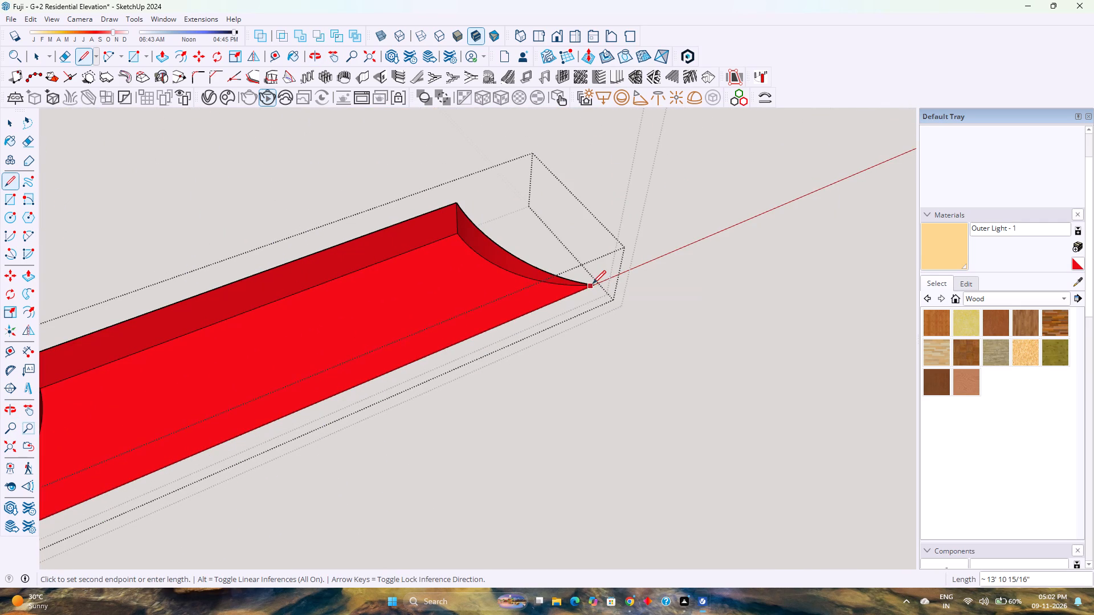
scroll(594, 284, up, 20)
scroll(594, 284, up, 1)
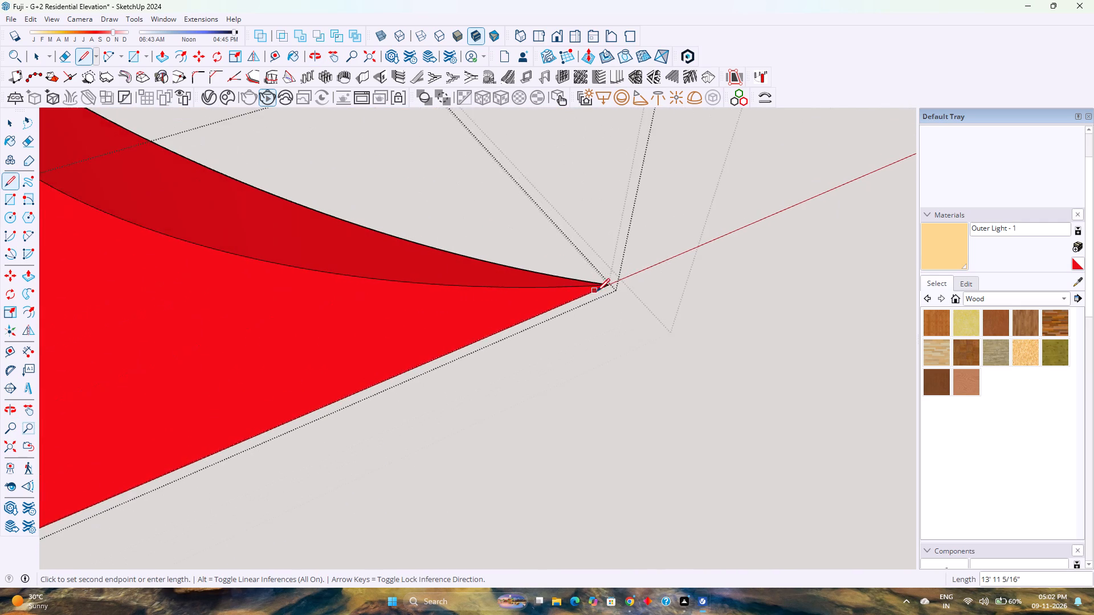
scroll(597, 292, up, 7)
click(614, 278)
scroll(614, 276, down, 9)
key(space)
scroll(613, 278, down, 18)
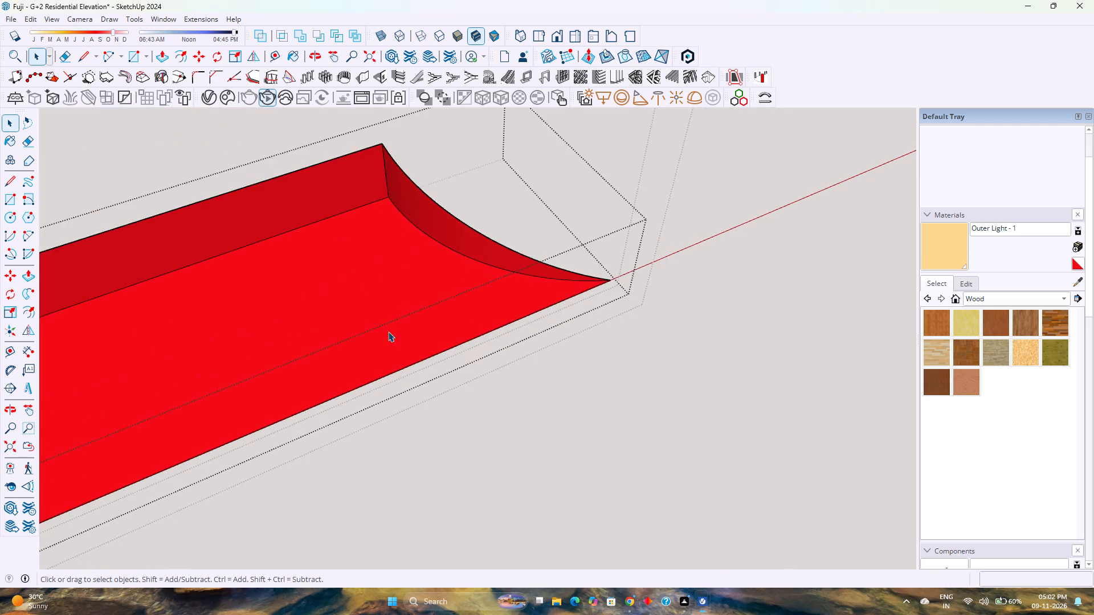
Copy the ramp's bottom face with its edges 1'1" straight up along the blue axis.
shift+middle_drag(388, 331, 701, 188)
scroll(519, 231, down, 7)
double_click(495, 237)
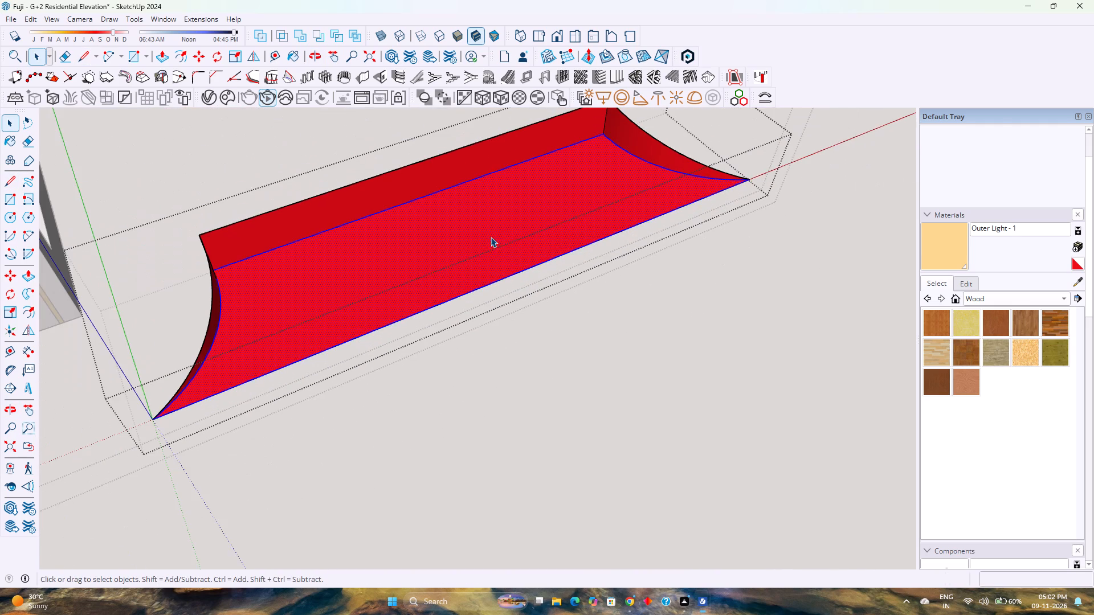
scroll(487, 238, up, 3)
key(m)
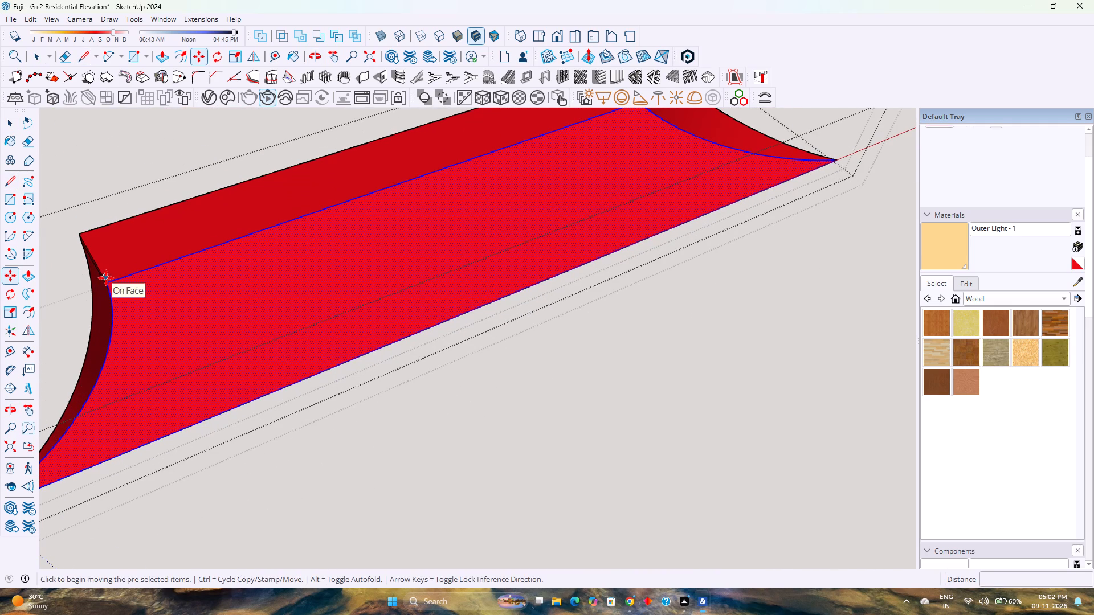
click(107, 281)
scroll(89, 263, down, 4)
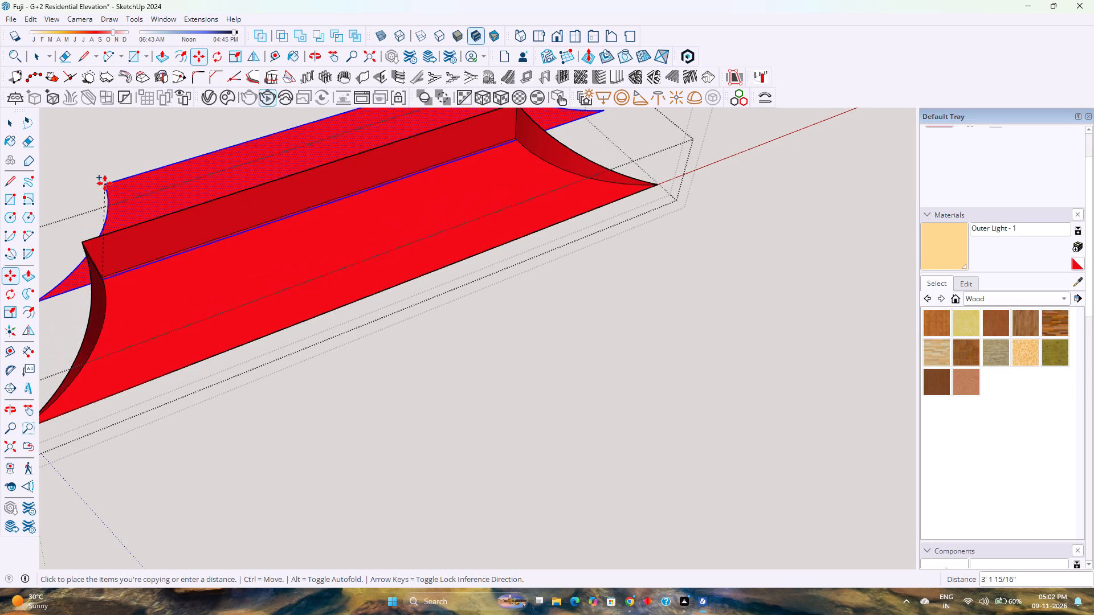
key(Up)
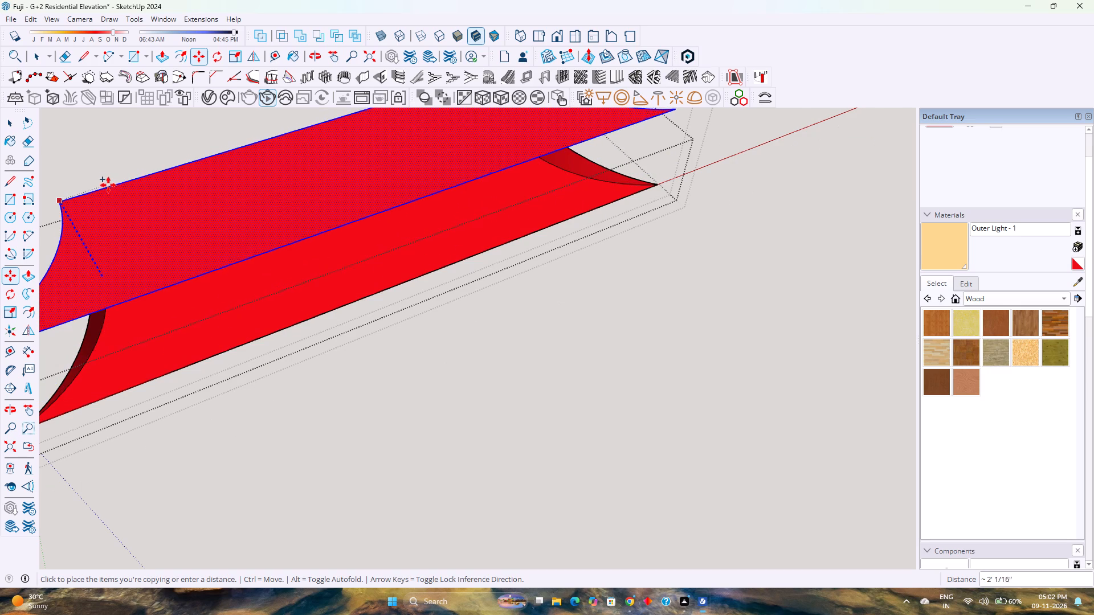
key(1)
key(apostrophe)
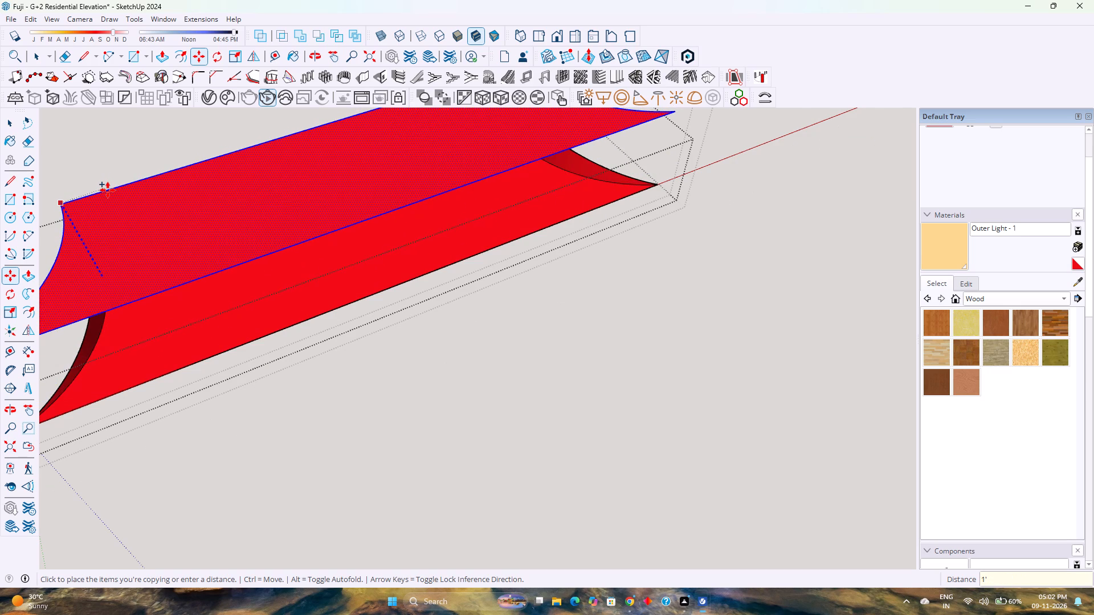
key(1)
key(Return)
Make the copied upper face and its boundary edges into a group.
middle_drag(128, 246, 312, 204)
middle_drag(332, 198, 354, 190)
scroll(357, 188, down, 3)
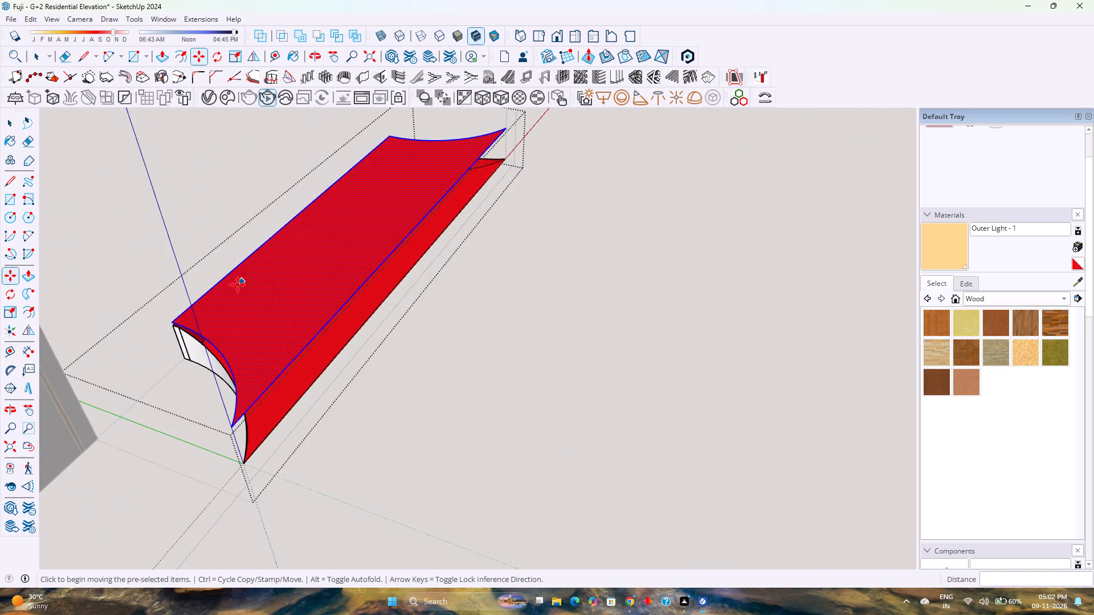
scroll(238, 285, down, 1)
middle_drag(238, 285, 344, 221)
middle_click(344, 221)
right_click(346, 256)
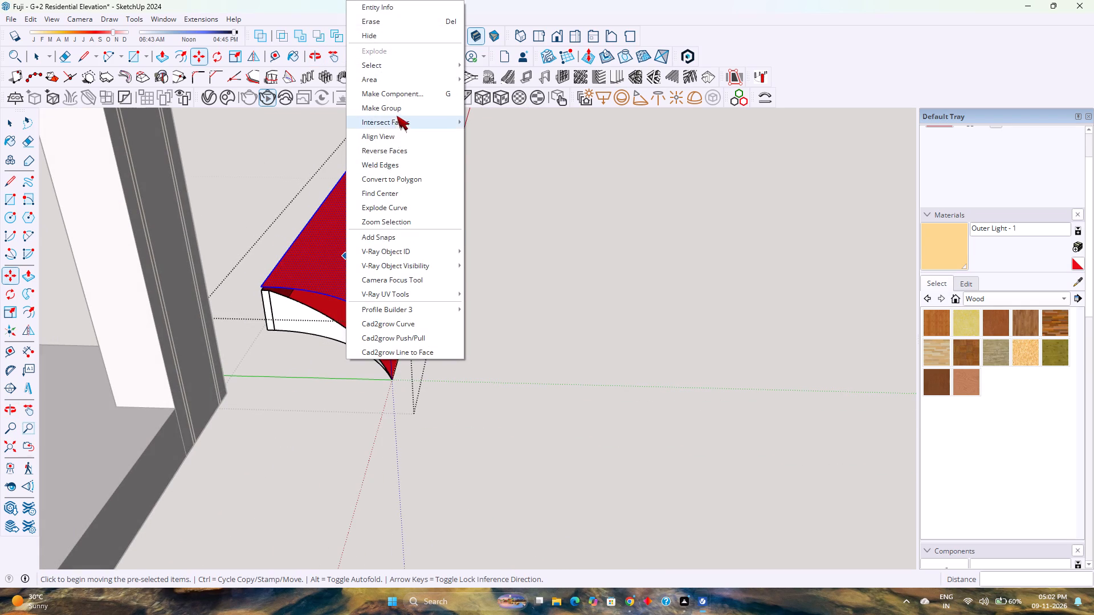
click(397, 109)
Move the grouped face down so its rear corner meets the top rear corner of the ramp's curved side.
key(m)
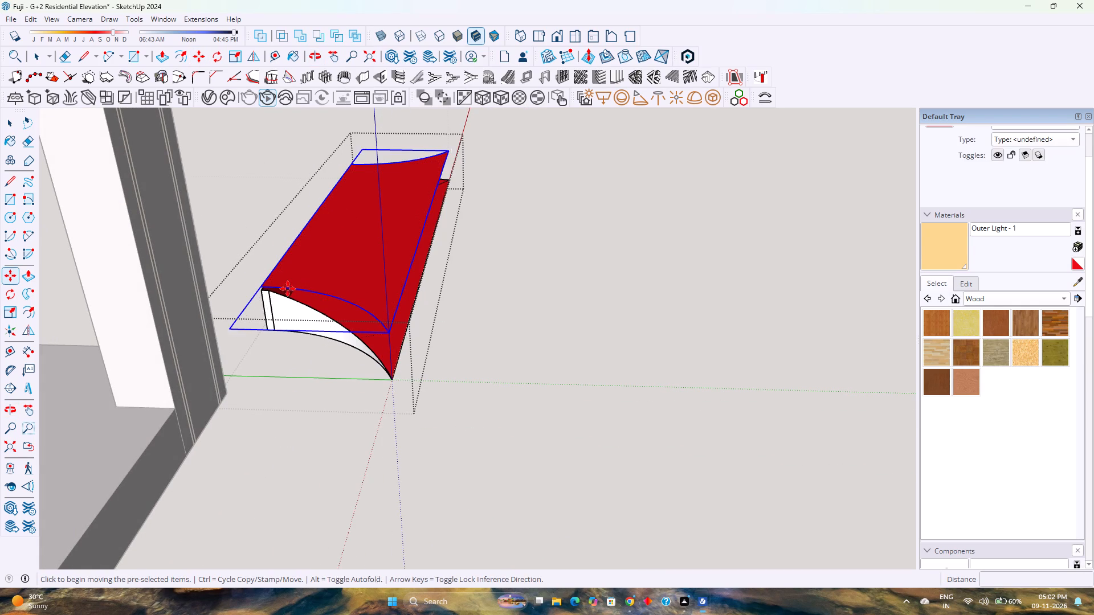
scroll(277, 298, up, 12)
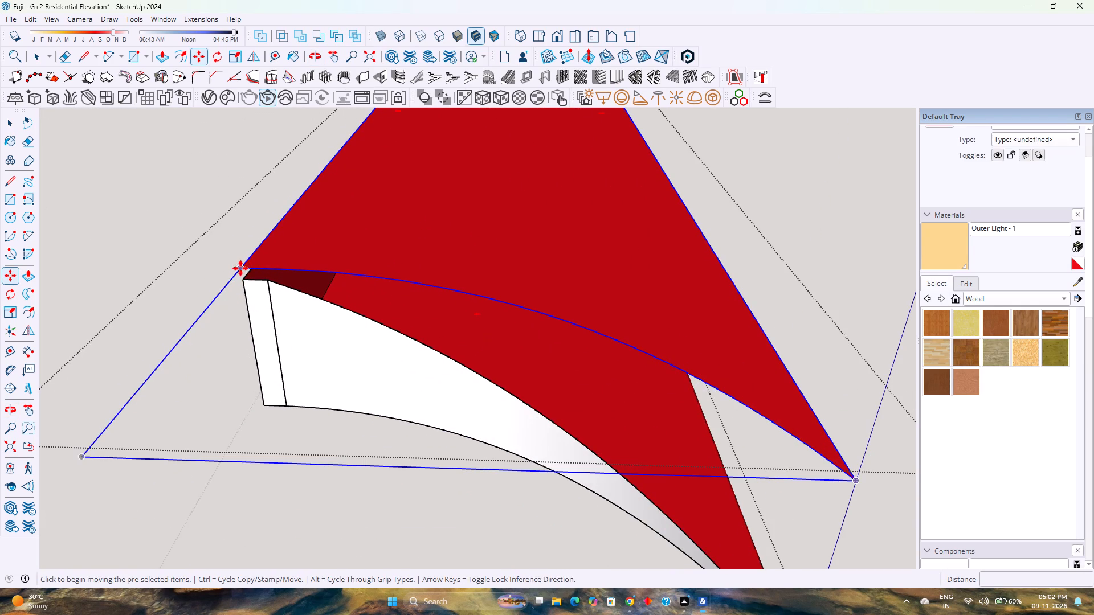
click(240, 268)
click(242, 280)
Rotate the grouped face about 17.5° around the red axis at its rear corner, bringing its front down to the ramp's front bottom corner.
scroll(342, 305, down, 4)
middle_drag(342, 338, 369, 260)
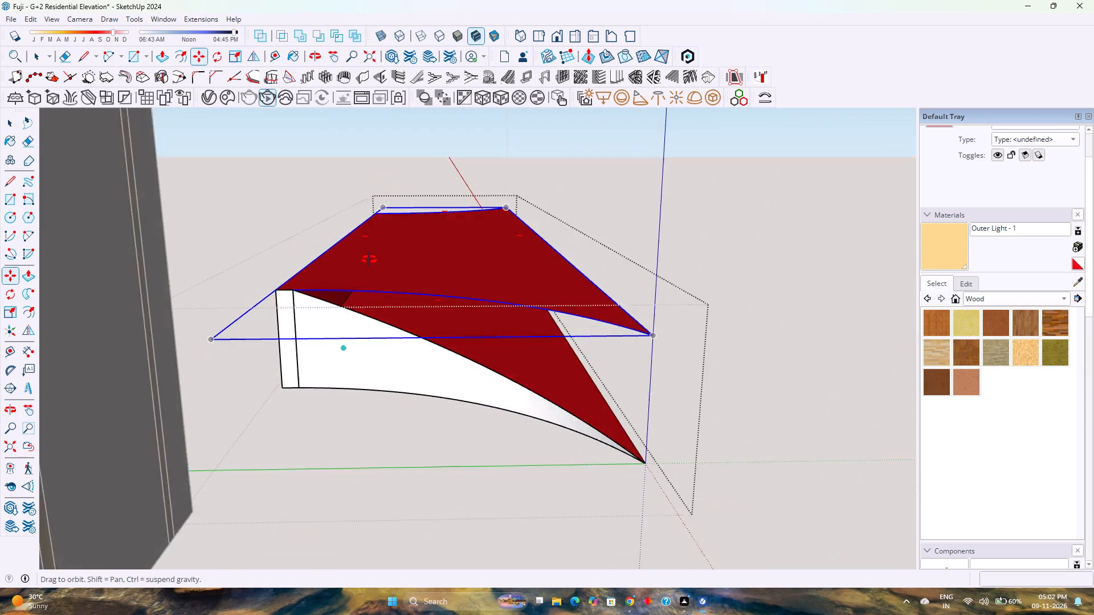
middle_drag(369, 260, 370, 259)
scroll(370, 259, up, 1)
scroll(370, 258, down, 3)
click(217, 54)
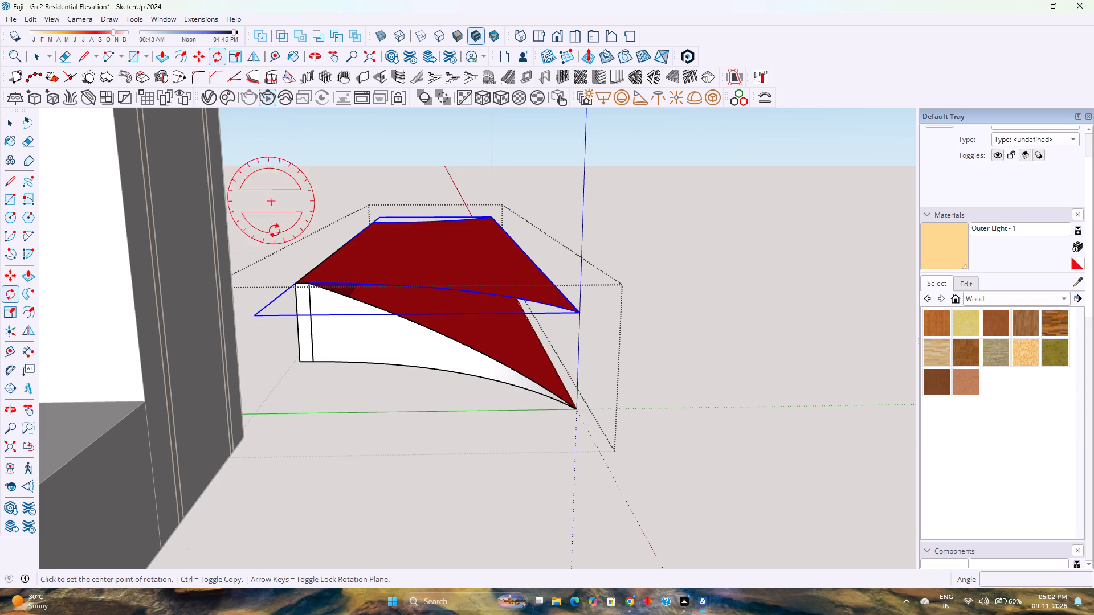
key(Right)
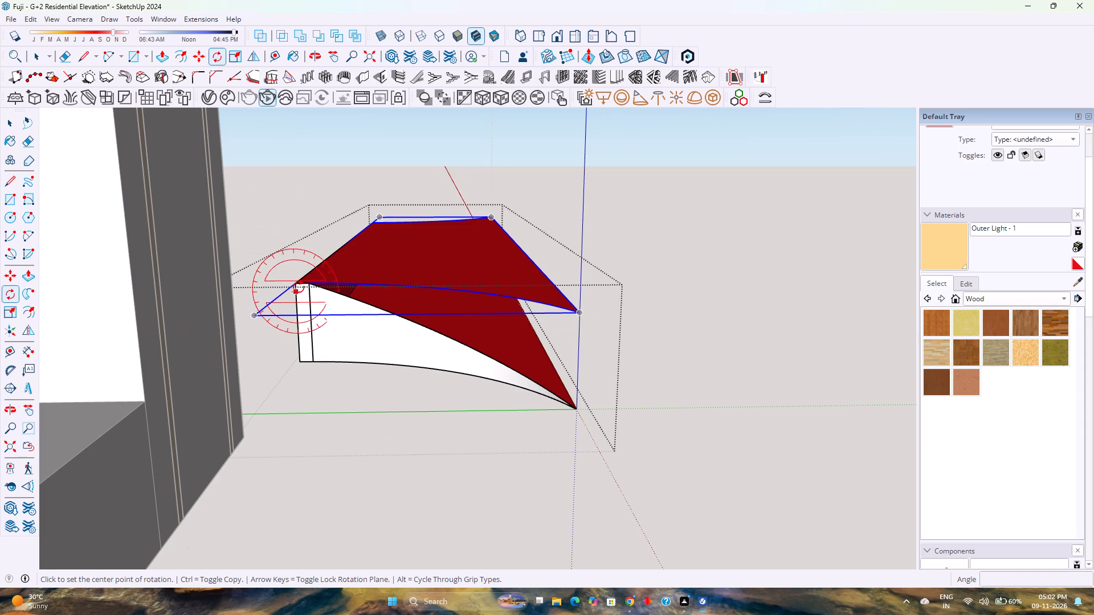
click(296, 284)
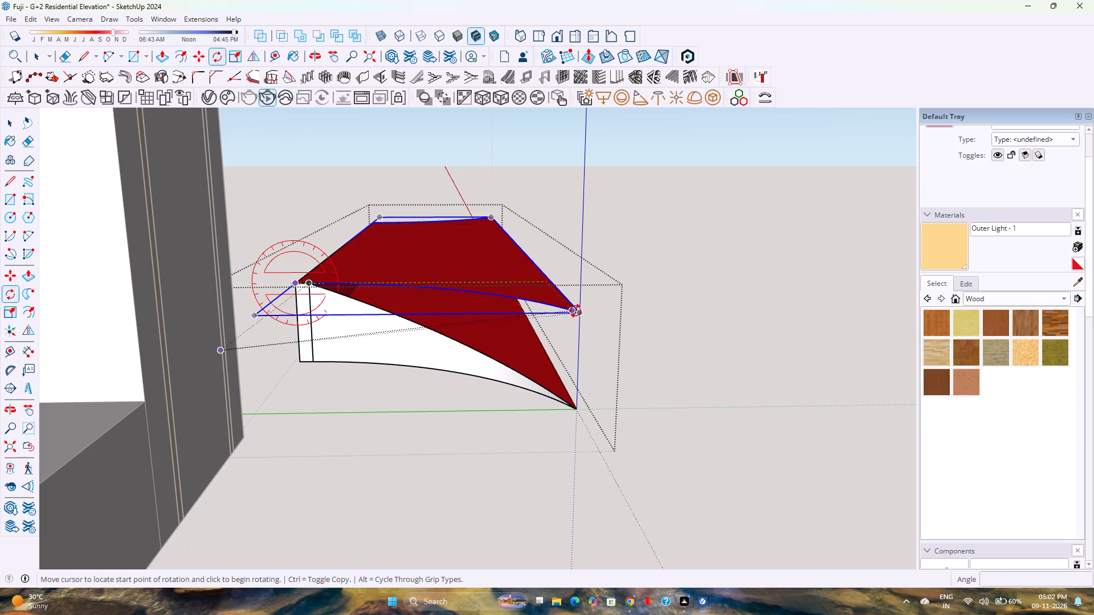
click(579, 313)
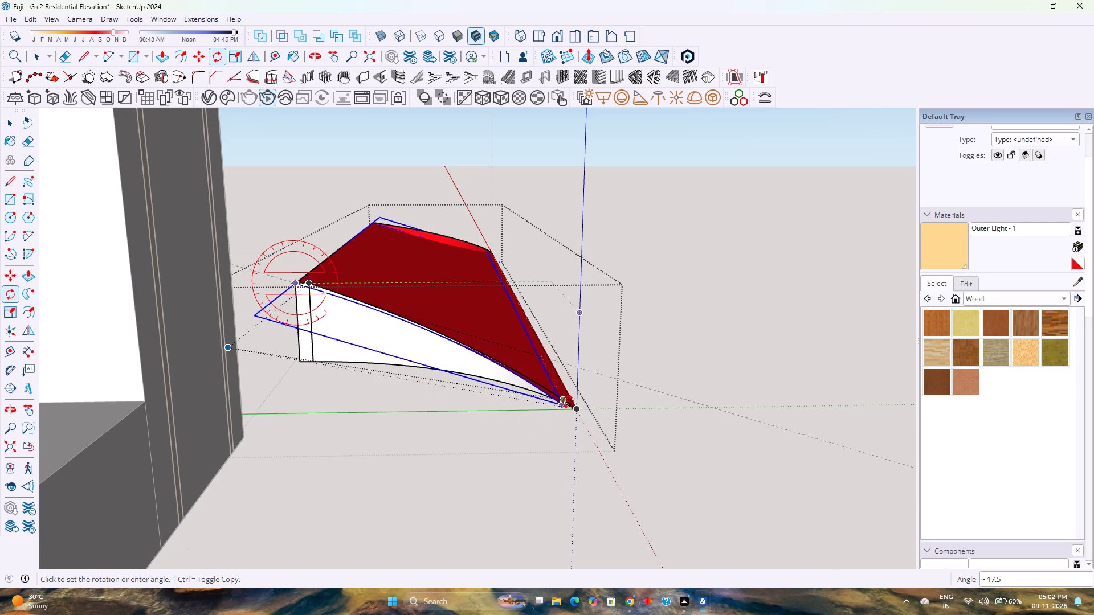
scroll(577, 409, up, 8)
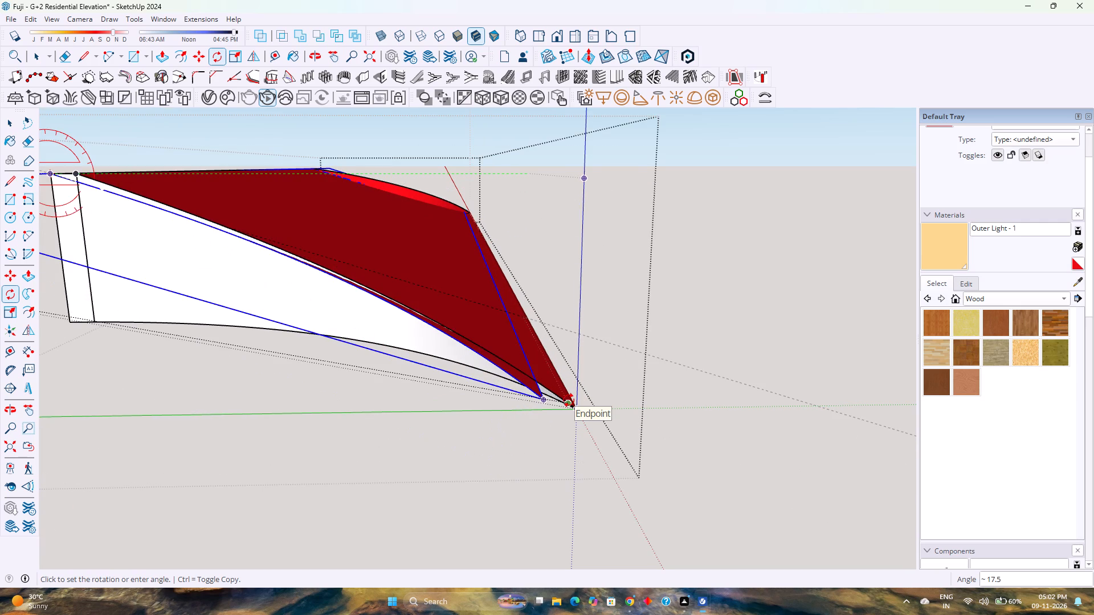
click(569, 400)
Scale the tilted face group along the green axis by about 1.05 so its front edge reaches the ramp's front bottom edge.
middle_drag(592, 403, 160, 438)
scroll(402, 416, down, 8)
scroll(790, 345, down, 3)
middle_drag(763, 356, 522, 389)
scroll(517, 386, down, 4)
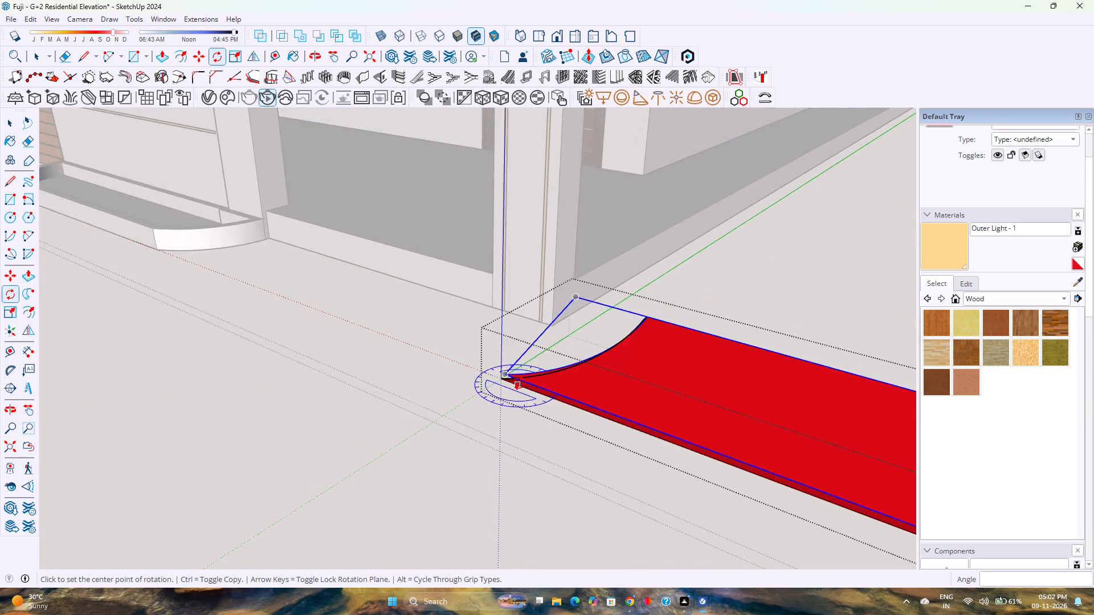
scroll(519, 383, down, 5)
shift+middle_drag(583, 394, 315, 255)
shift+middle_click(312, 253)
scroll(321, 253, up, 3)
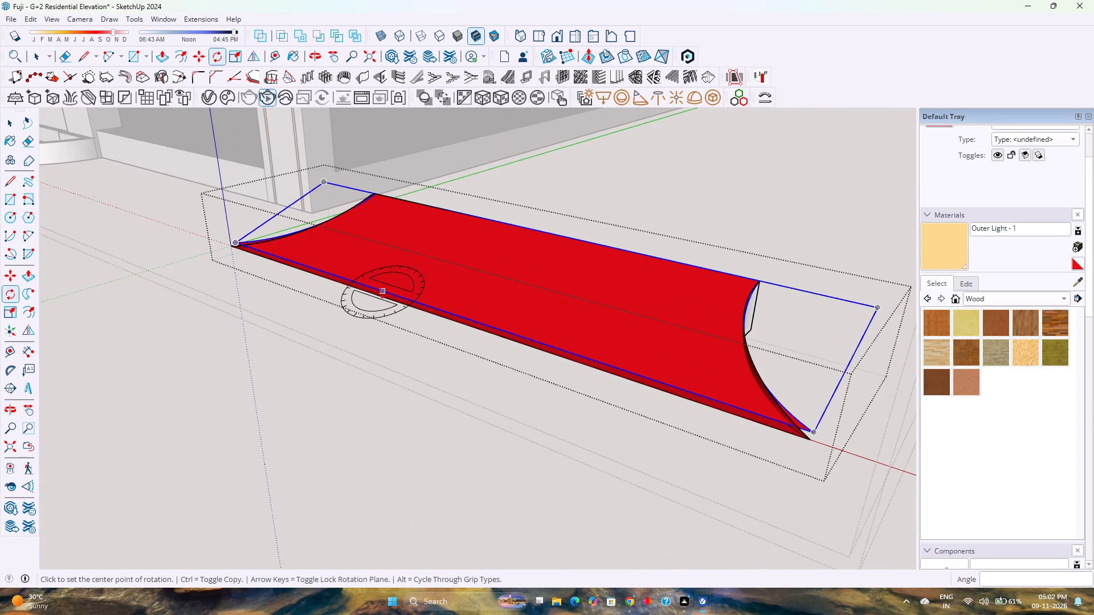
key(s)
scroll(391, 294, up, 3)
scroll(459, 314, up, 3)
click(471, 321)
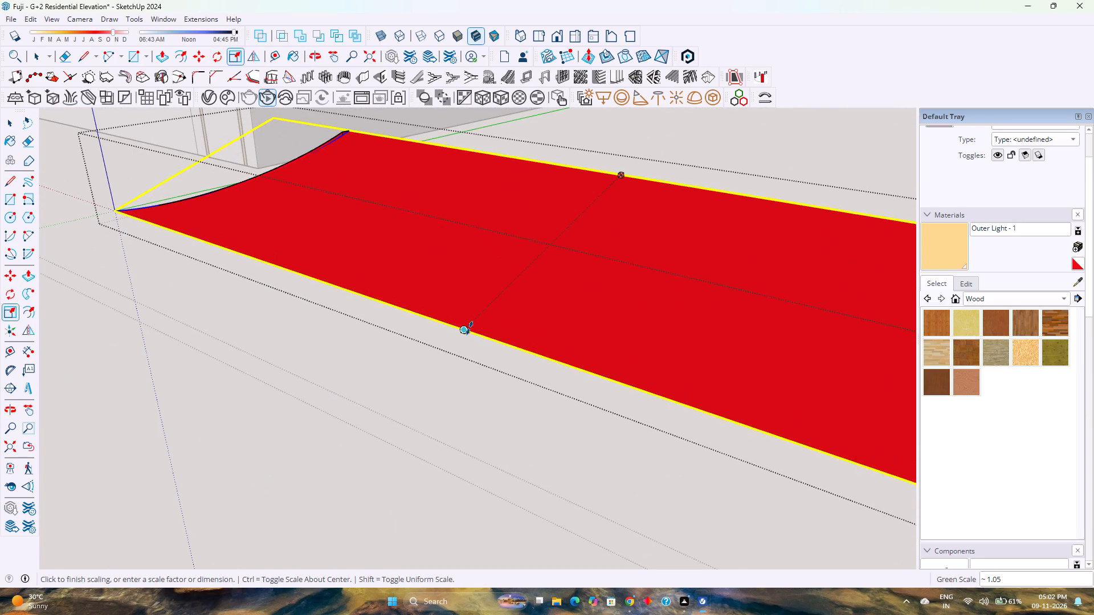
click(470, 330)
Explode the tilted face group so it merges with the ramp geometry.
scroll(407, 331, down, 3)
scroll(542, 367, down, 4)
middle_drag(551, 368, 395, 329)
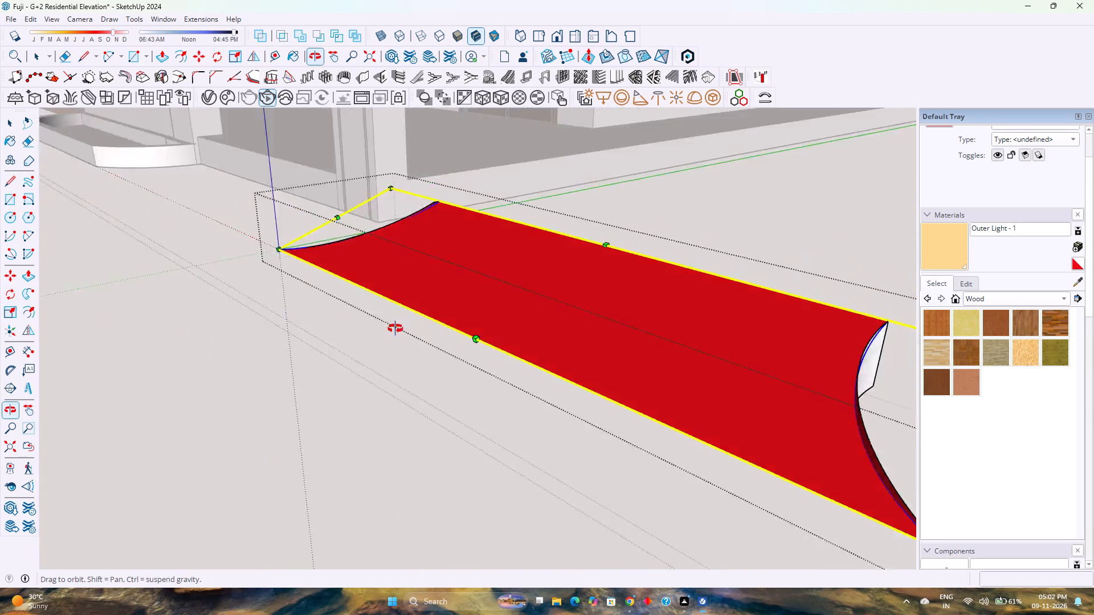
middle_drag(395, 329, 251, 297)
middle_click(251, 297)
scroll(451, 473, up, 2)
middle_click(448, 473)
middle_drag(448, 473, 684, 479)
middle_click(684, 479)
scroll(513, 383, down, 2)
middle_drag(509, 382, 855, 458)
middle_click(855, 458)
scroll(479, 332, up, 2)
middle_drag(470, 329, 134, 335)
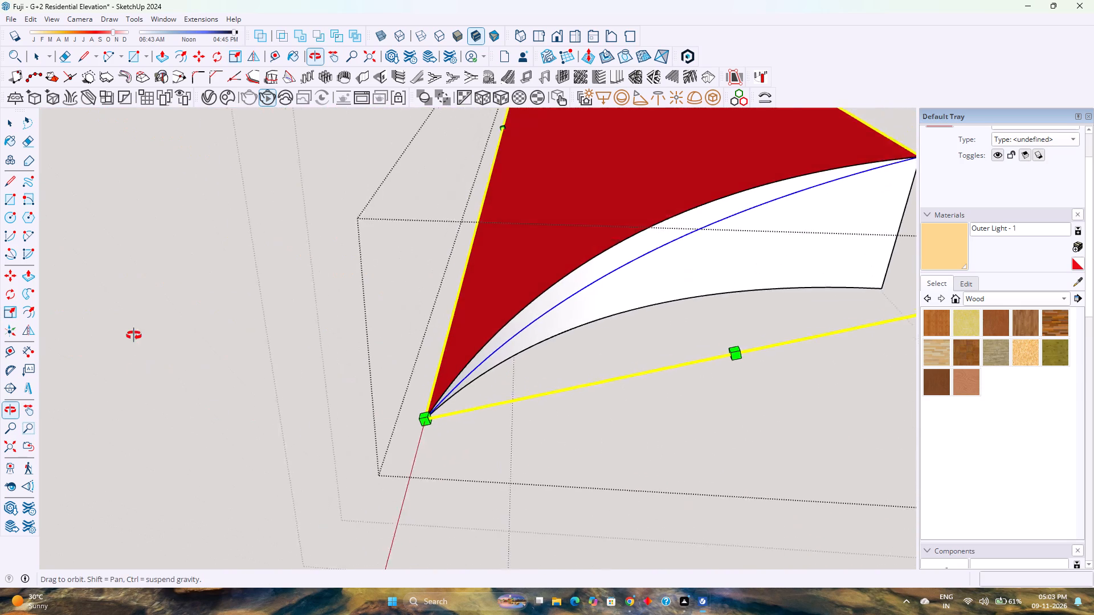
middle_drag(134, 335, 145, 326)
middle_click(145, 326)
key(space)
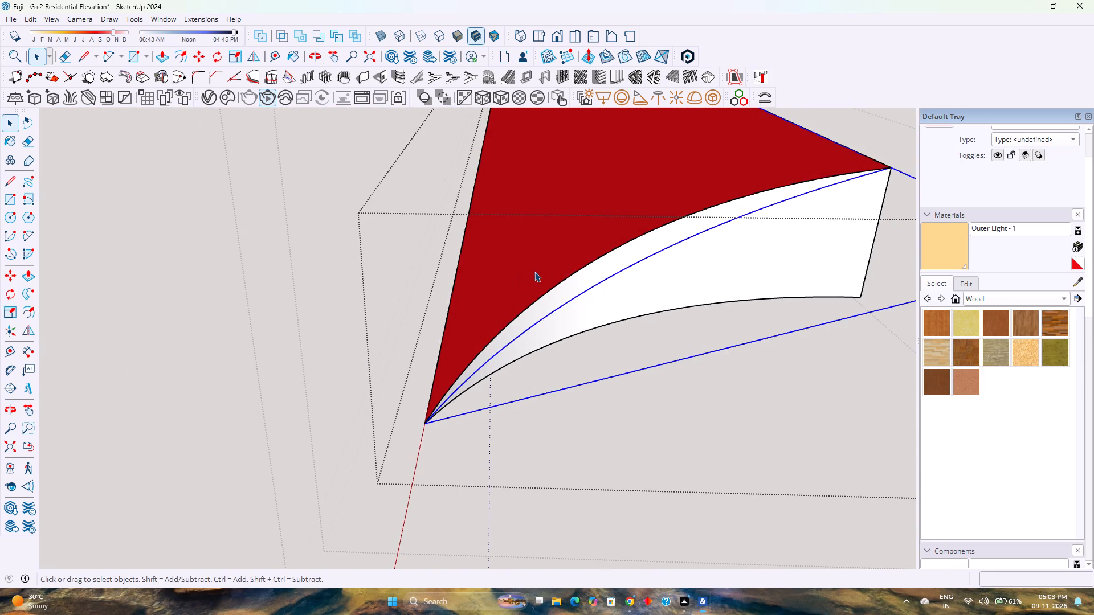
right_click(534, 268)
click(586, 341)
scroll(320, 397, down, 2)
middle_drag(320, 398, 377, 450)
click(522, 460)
Examine the ramp's tilted top face, curved sides and rear corners from several angles for a clean fit.
scroll(513, 457, down, 3)
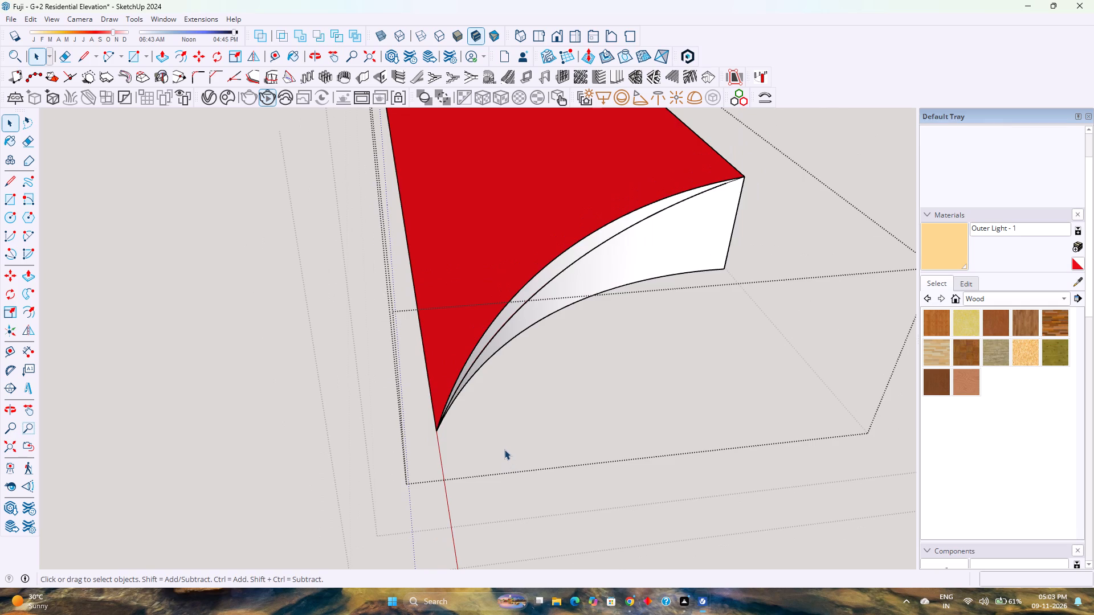
middle_drag(501, 445, 350, 335)
middle_click(349, 334)
scroll(365, 337, down, 5)
middle_drag(352, 348, 659, 391)
scroll(529, 376, down, 3)
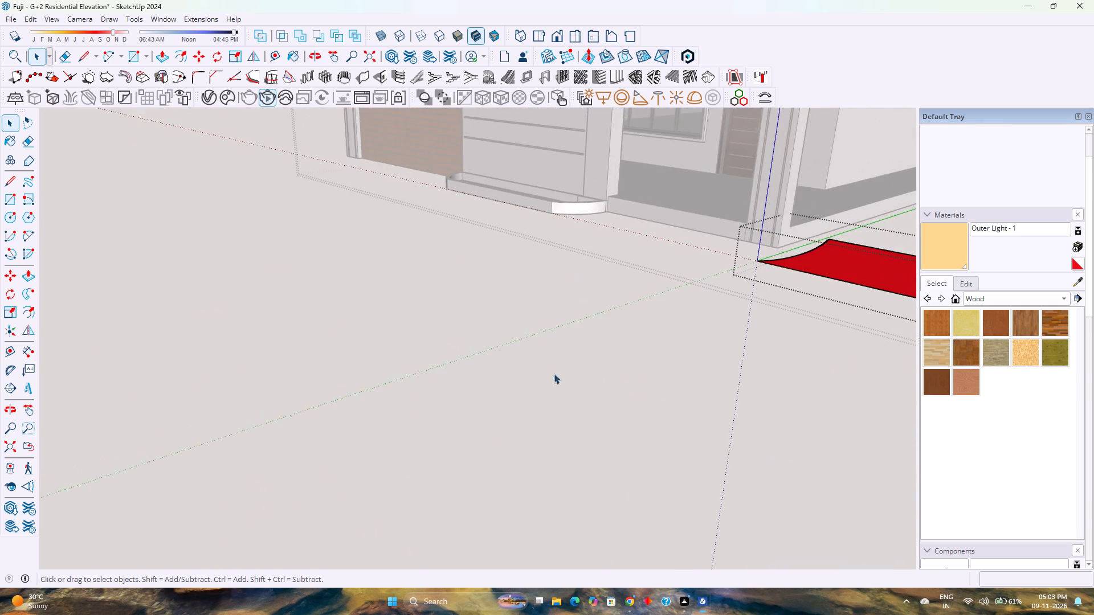
shift+middle_drag(573, 373, 0, 395)
shift+middle_click(0, 395)
shift+scroll(0, 395, up, 1)
scroll(632, 274, up, 10)
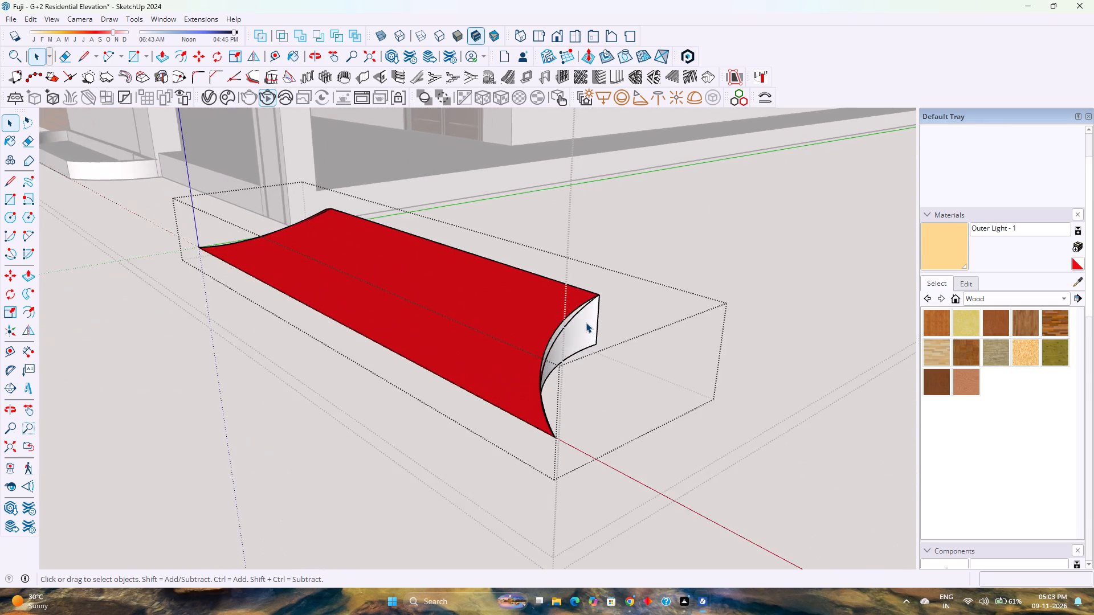
scroll(586, 322, up, 6)
middle_drag(583, 322, 411, 211)
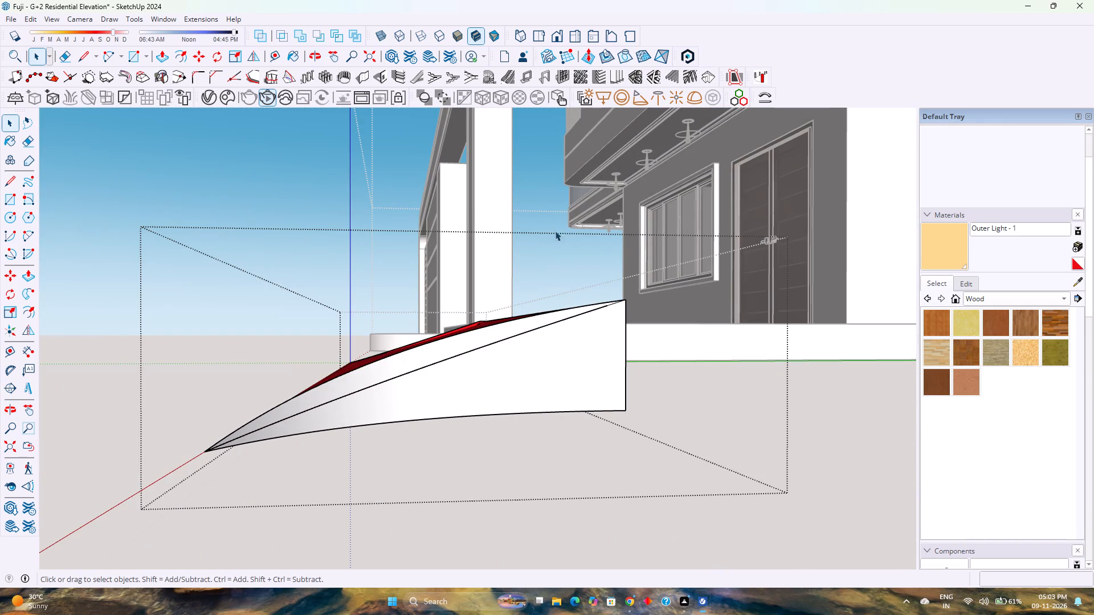
middle_drag(583, 249, 589, 256)
middle_click(589, 256)
scroll(500, 317, down, 2)
middle_click(500, 317)
middle_drag(501, 319, 512, 327)
middle_drag(512, 327, 549, 356)
middle_click(549, 356)
middle_drag(304, 343, 344, 450)
middle_drag(222, 359, 284, 526)
click(675, 413)
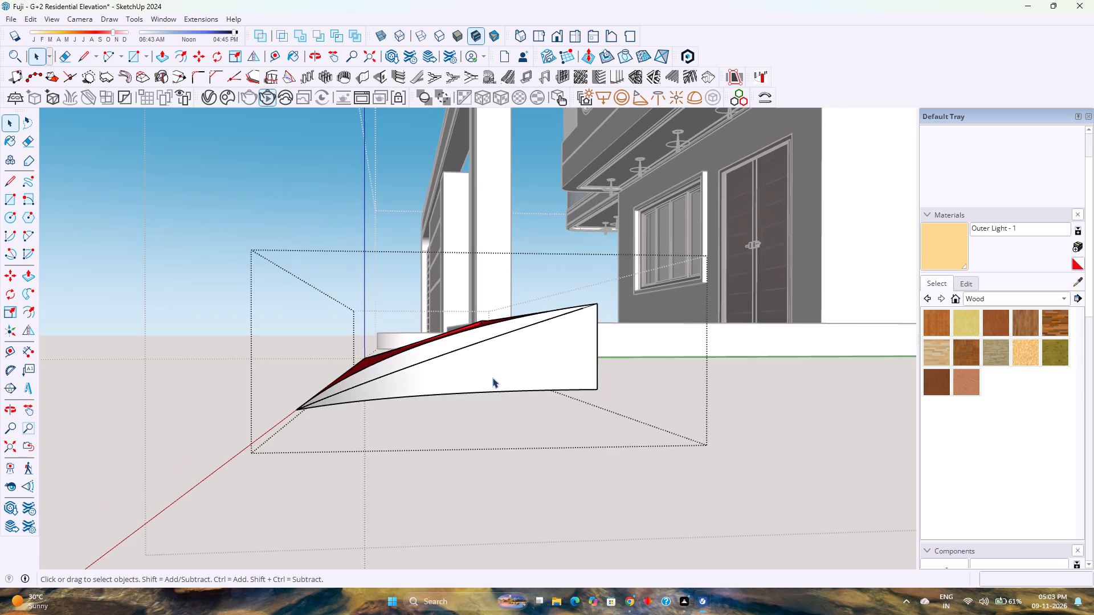
middle_drag(492, 378, 520, 436)
scroll(356, 196, up, 5)
scroll(372, 214, down, 4)
middle_drag(449, 312, 475, 338)
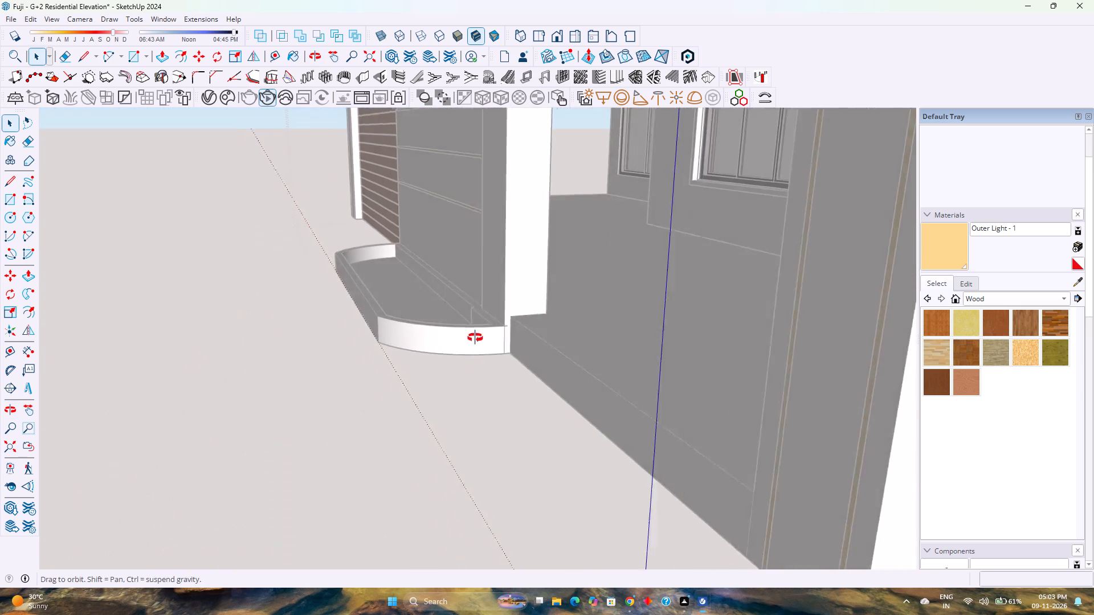
middle_drag(475, 338, 486, 343)
scroll(435, 288, down, 7)
middle_click(579, 392)
shift+middle_drag(565, 379, 528, 340)
shift+middle_drag(523, 335, 513, 326)
middle_drag(505, 344, 578, 392)
middle_click(578, 392)
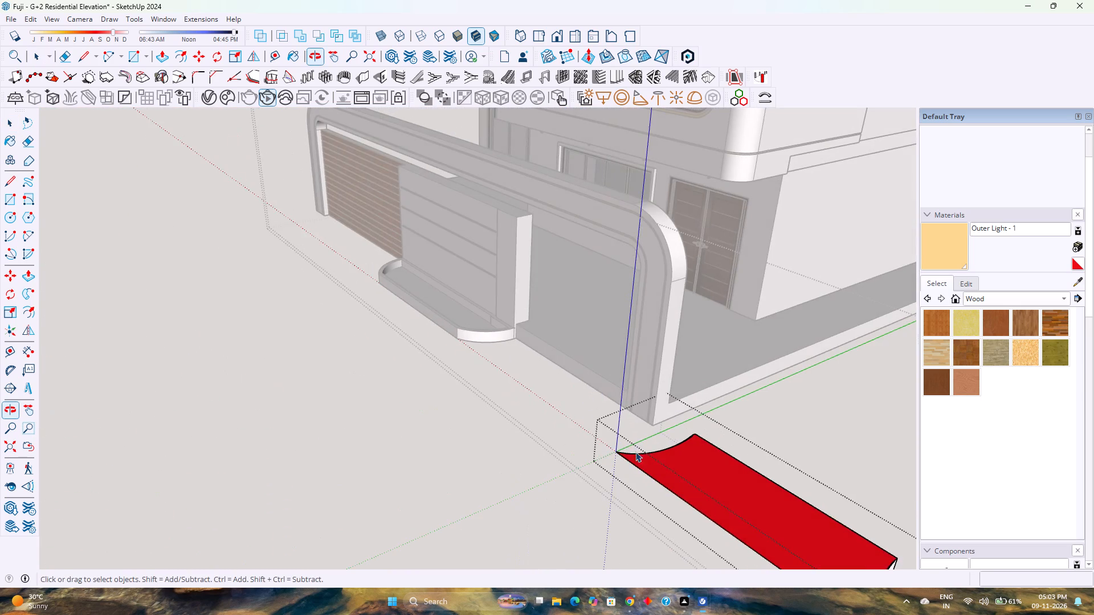
scroll(678, 462, up, 13)
middle_drag(671, 407, 778, 461)
scroll(687, 334, up, 3)
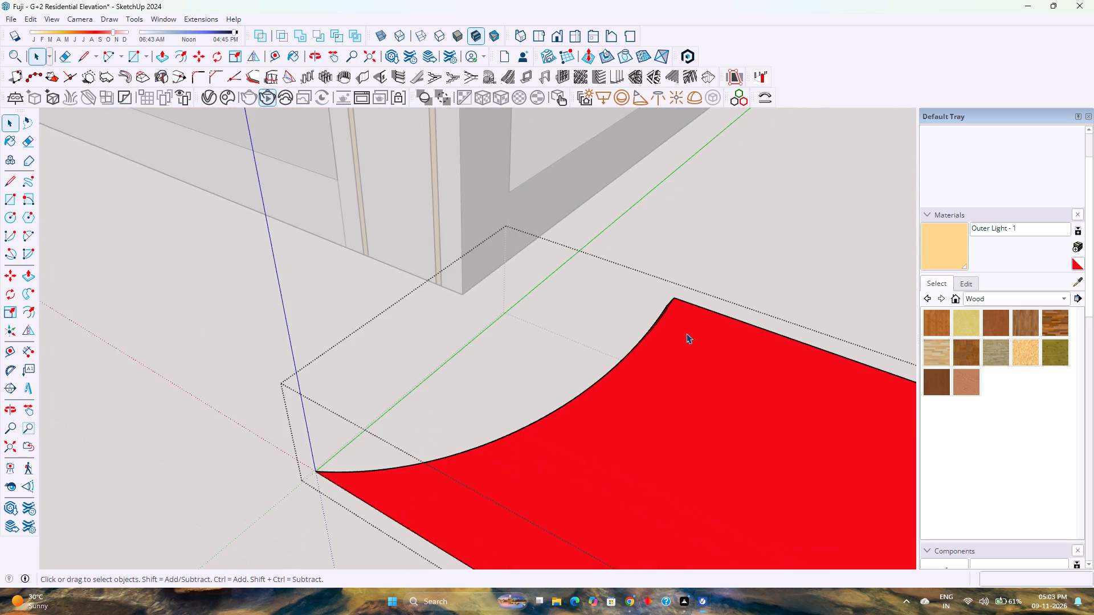
scroll(663, 317, up, 8)
middle_drag(652, 319, 662, 324)
middle_drag(667, 327, 960, 331)
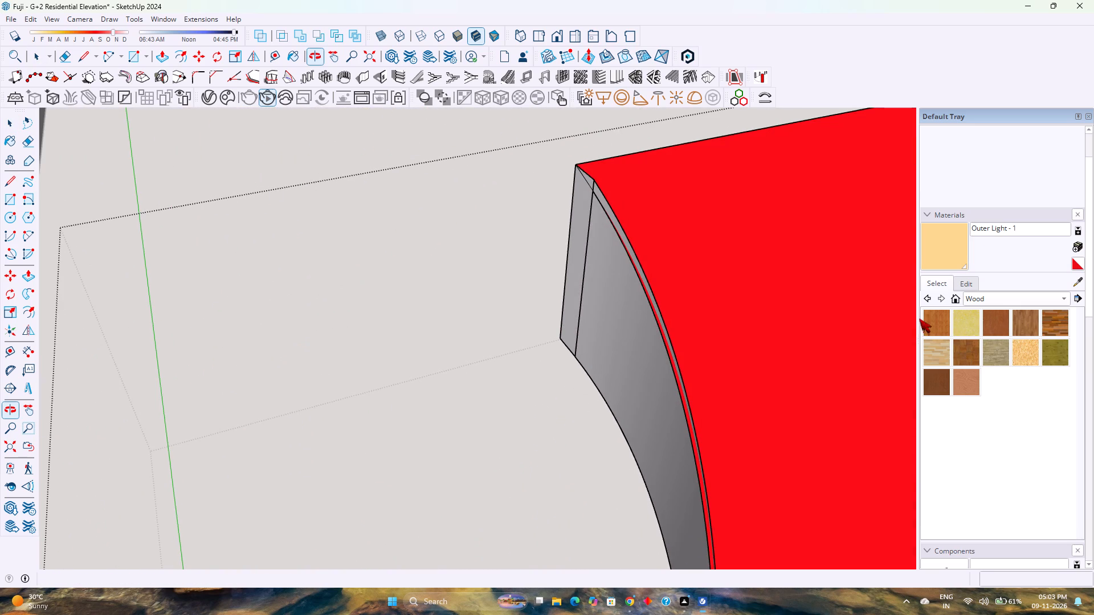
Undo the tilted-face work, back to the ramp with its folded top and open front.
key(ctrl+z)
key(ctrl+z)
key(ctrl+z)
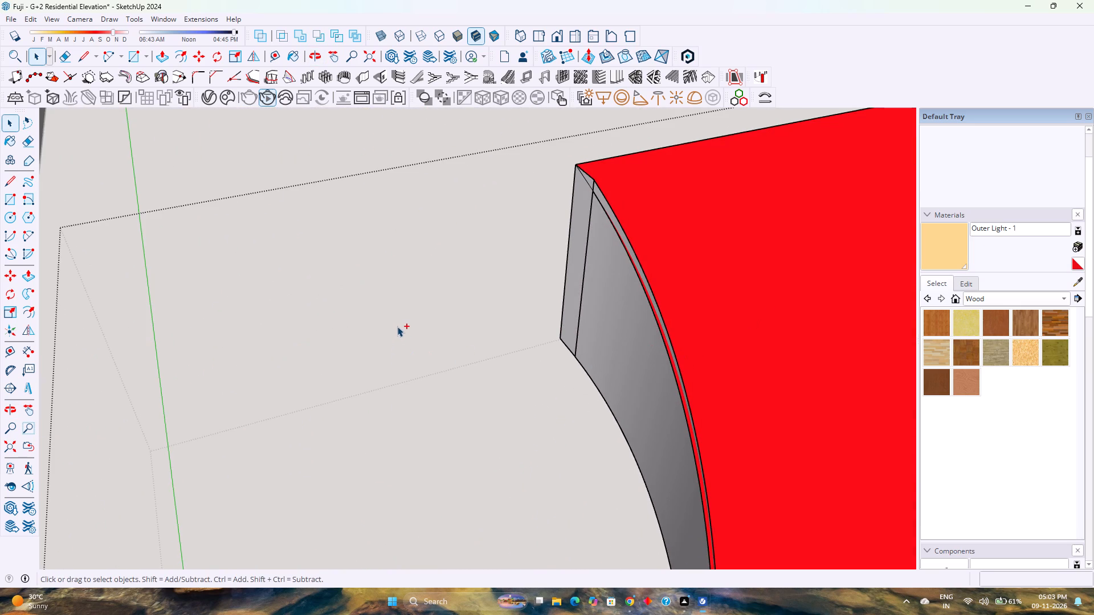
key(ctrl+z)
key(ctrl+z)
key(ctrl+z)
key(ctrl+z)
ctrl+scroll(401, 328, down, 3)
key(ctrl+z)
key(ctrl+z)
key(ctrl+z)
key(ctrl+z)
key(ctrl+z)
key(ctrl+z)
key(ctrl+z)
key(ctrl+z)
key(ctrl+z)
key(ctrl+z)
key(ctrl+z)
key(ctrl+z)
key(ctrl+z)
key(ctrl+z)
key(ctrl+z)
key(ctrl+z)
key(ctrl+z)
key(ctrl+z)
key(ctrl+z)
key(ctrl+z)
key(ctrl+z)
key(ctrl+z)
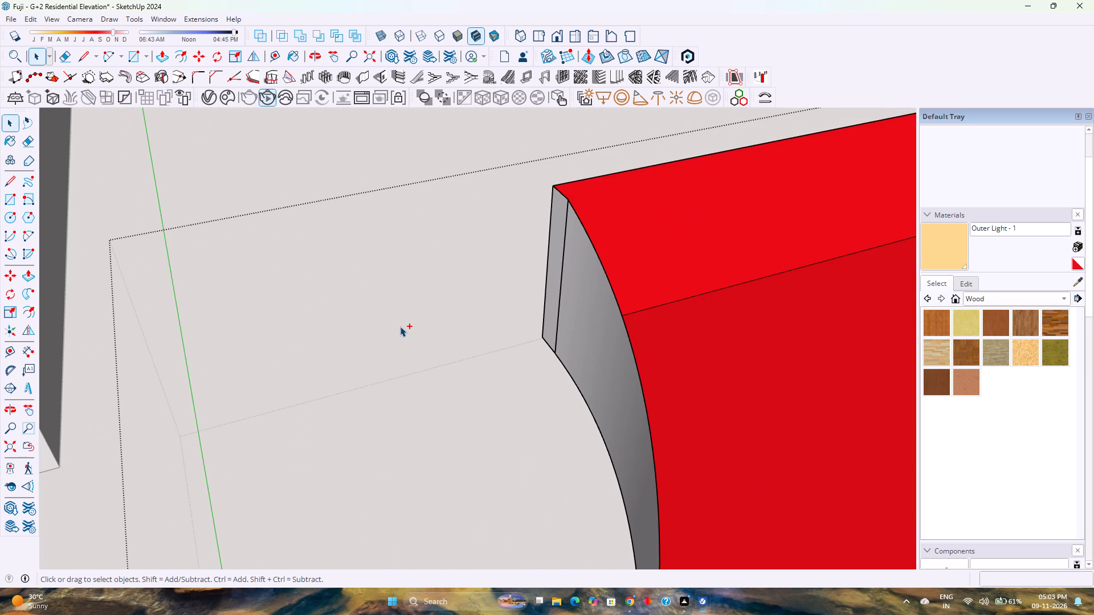
Exit the ramp group and delete the whole ramp from the front of the entrance.
scroll(399, 325, down, 15)
scroll(399, 325, up, 1)
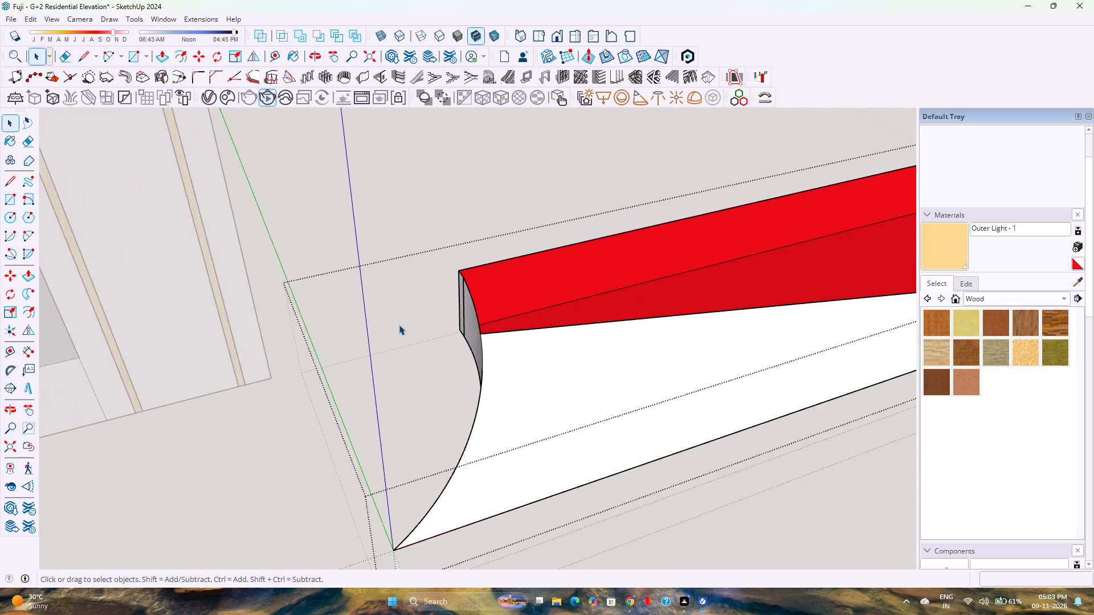
scroll(399, 325, down, 4)
scroll(399, 325, up, 1)
scroll(399, 325, down, 8)
key(Escape)
click(485, 355)
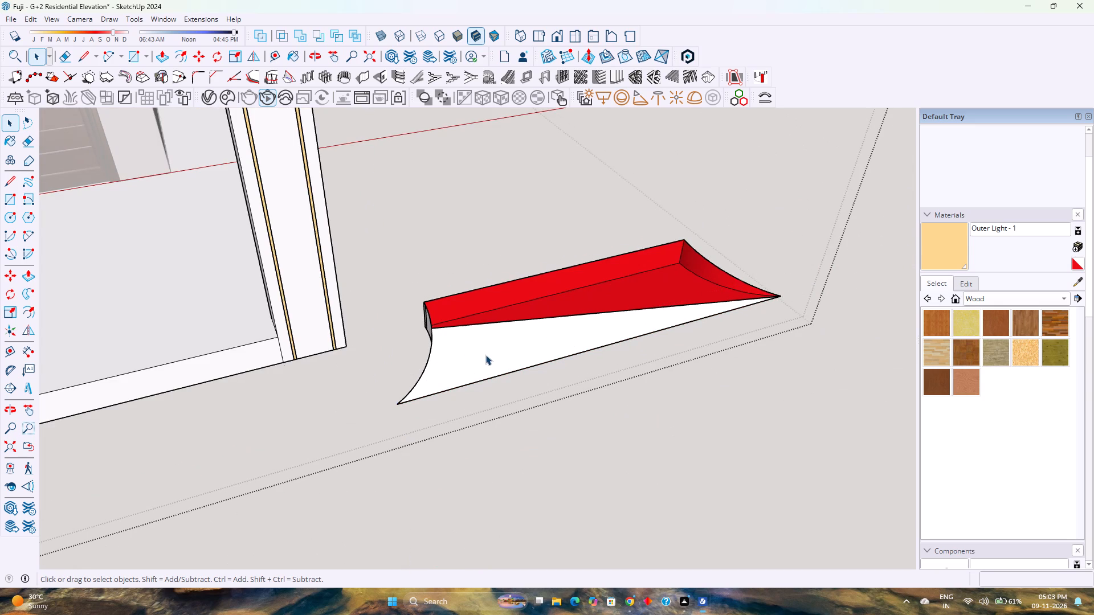
key(Delete)
Draw a 3' line outward along the green axis from the inner base corner of the entrance pillar.
scroll(483, 353, down, 9)
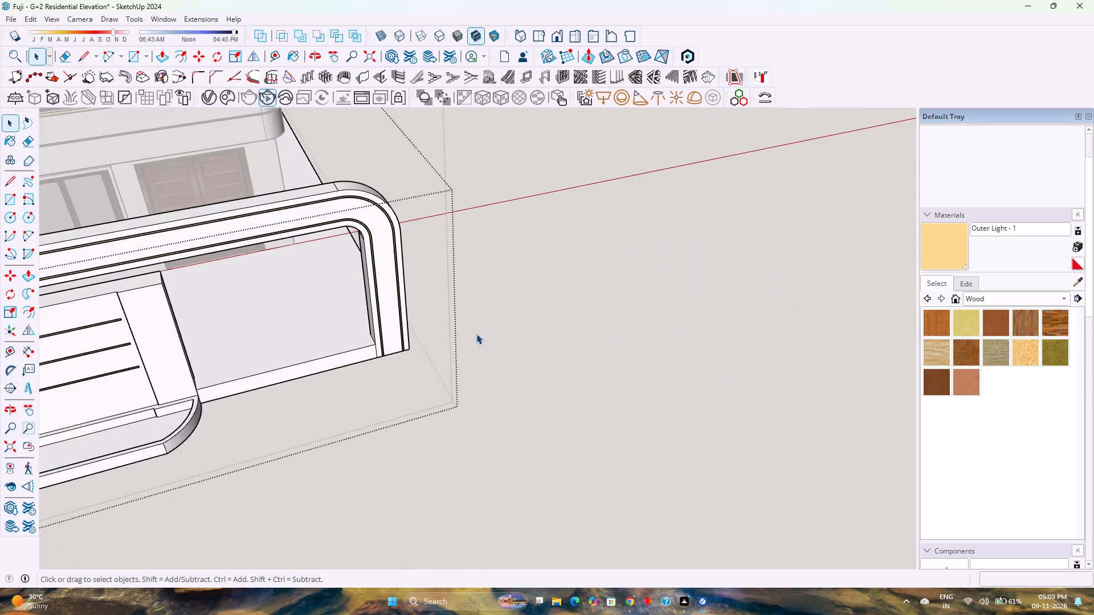
scroll(476, 334, down, 2)
scroll(303, 405, up, 7)
click(368, 338)
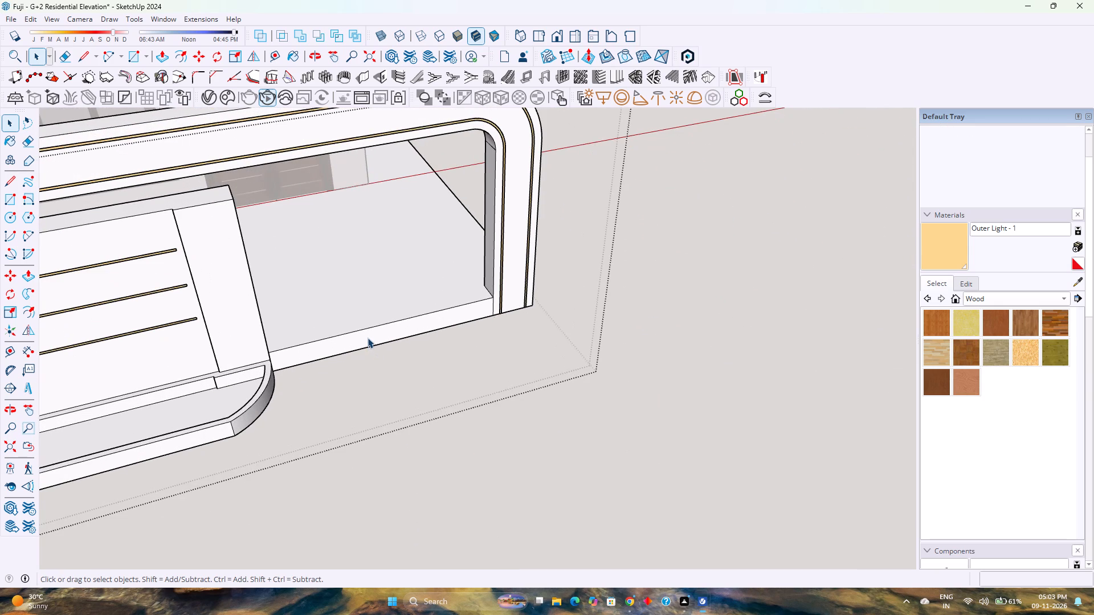
scroll(374, 343, up, 2)
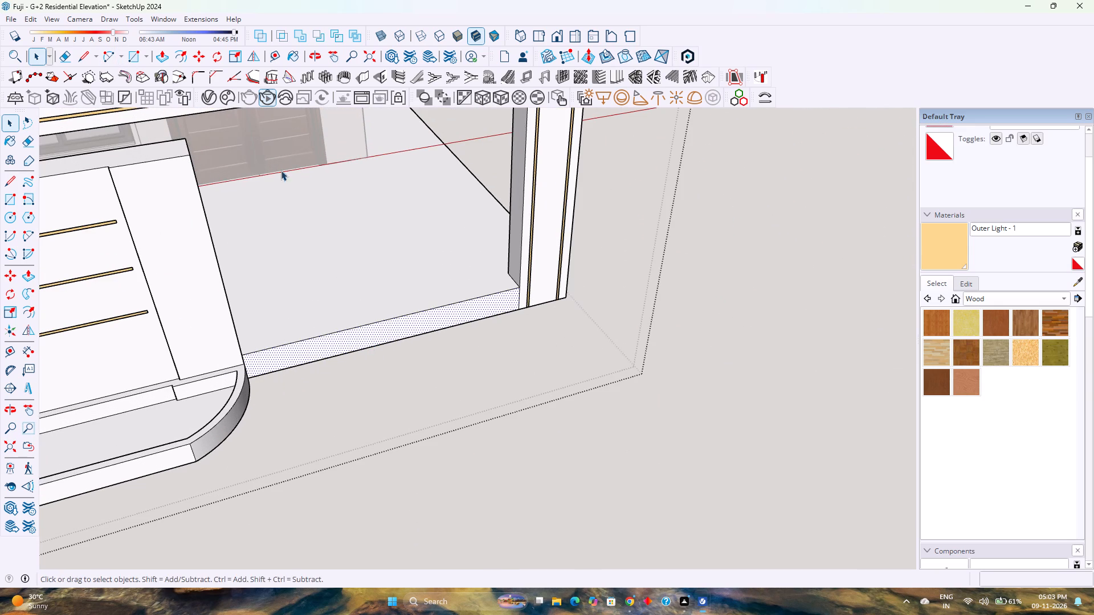
click(81, 62)
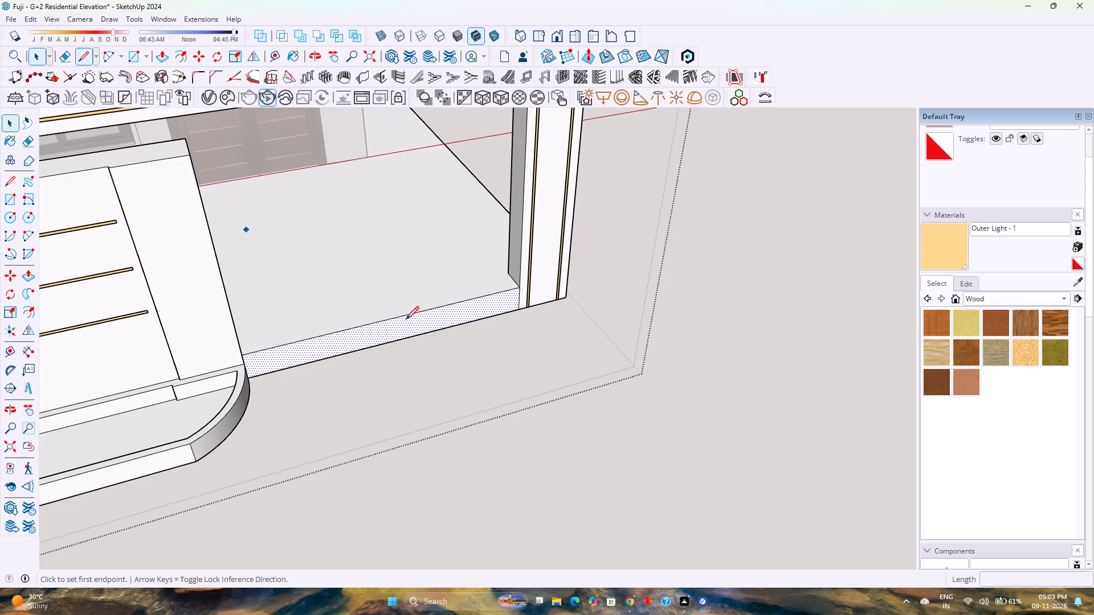
click(520, 310)
text(3')
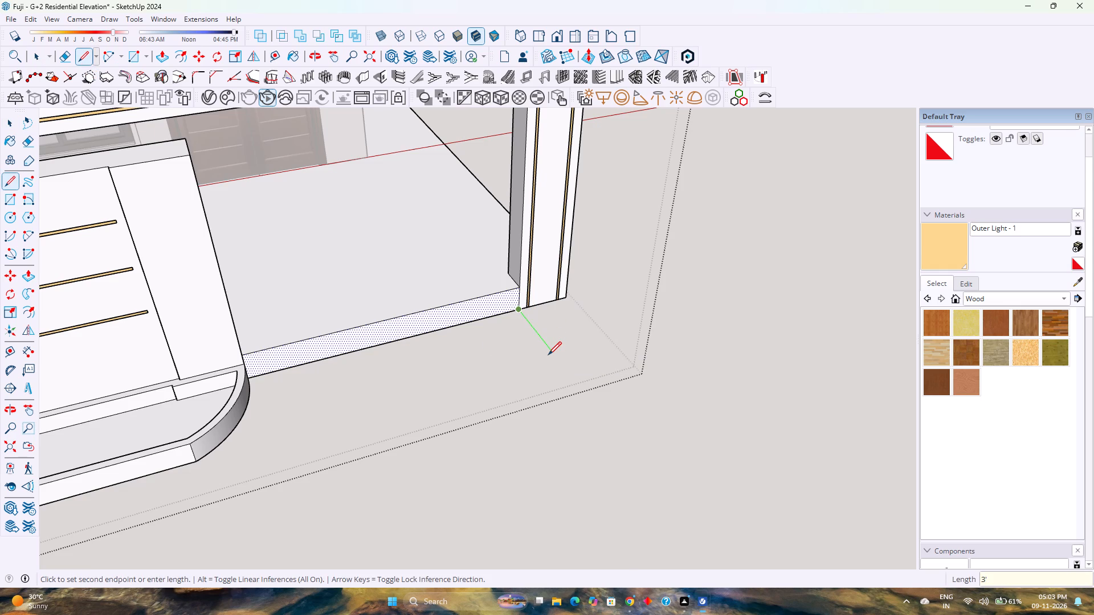
key(Return)
Complete the ramp outline with a 10' line along the red axis and a 3' return to the boundary wall's base corner.
key(Right)
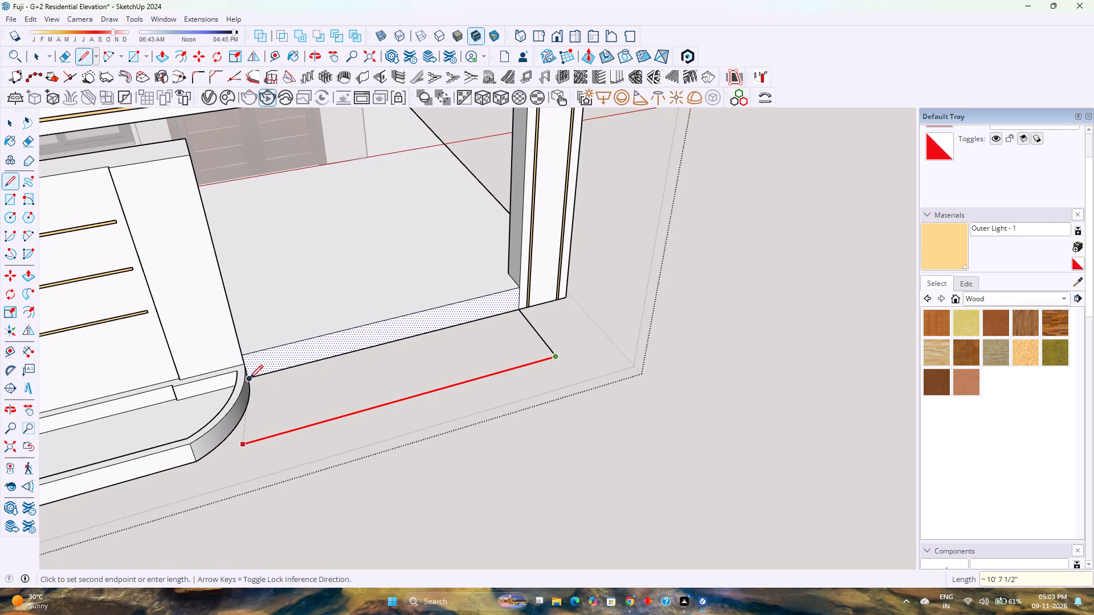
scroll(250, 378, up, 6)
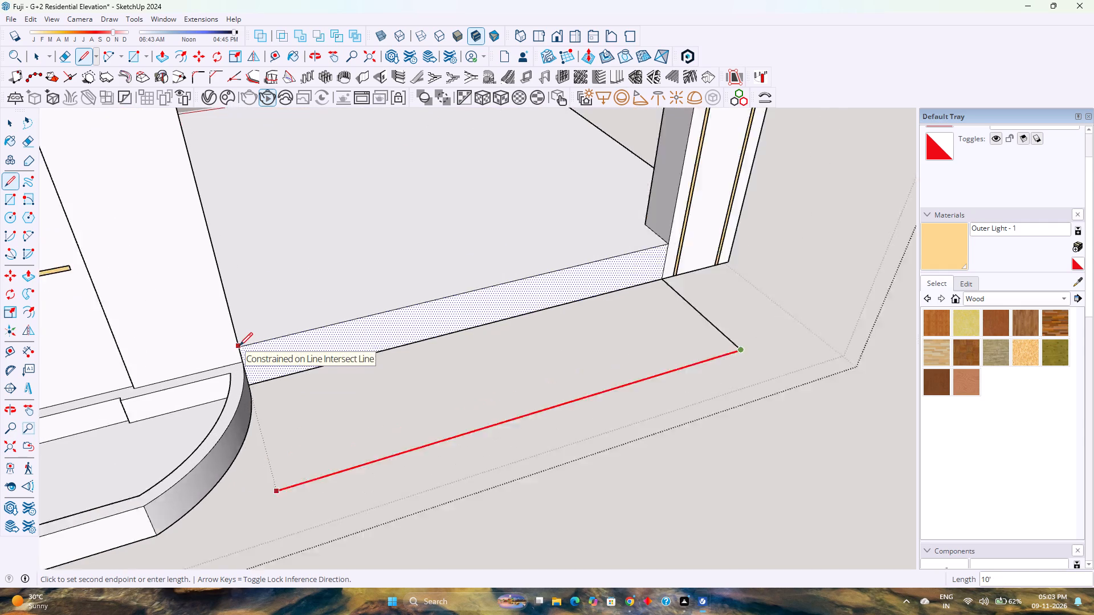
scroll(239, 346, up, 1)
middle_drag(239, 346, 123, 387)
middle_click(120, 389)
scroll(370, 251, up, 5)
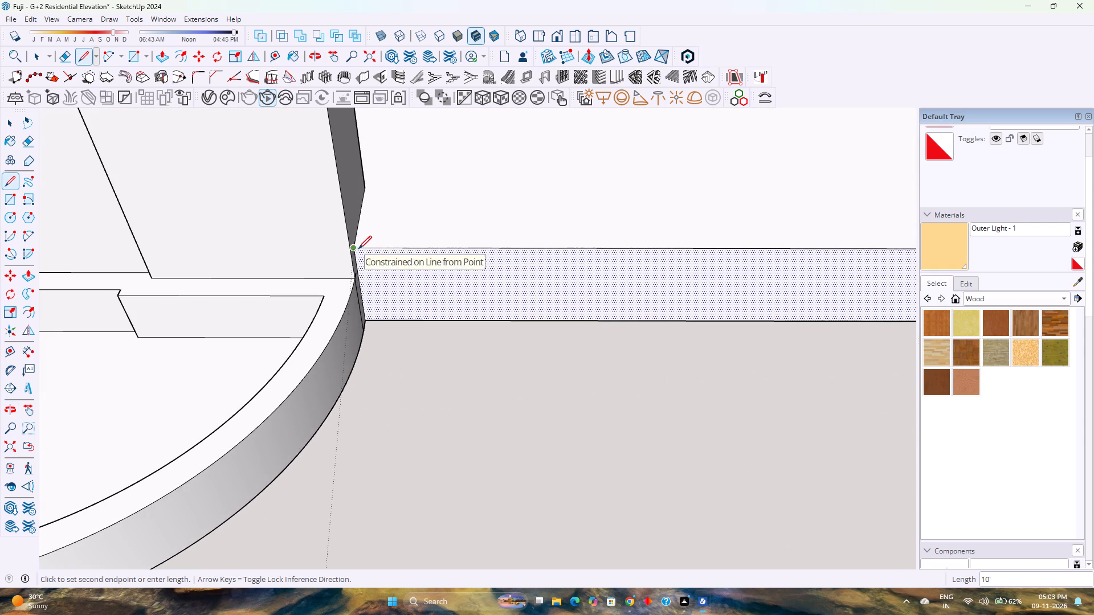
click(358, 245)
click(369, 315)
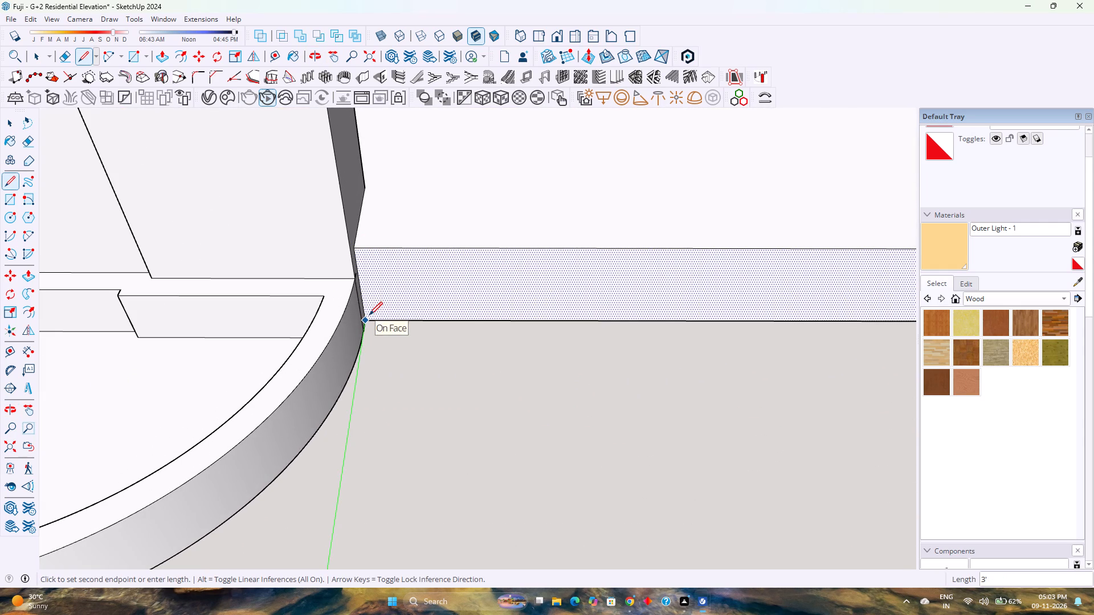
scroll(419, 363, down, 4)
key(space)
scroll(437, 369, down, 5)
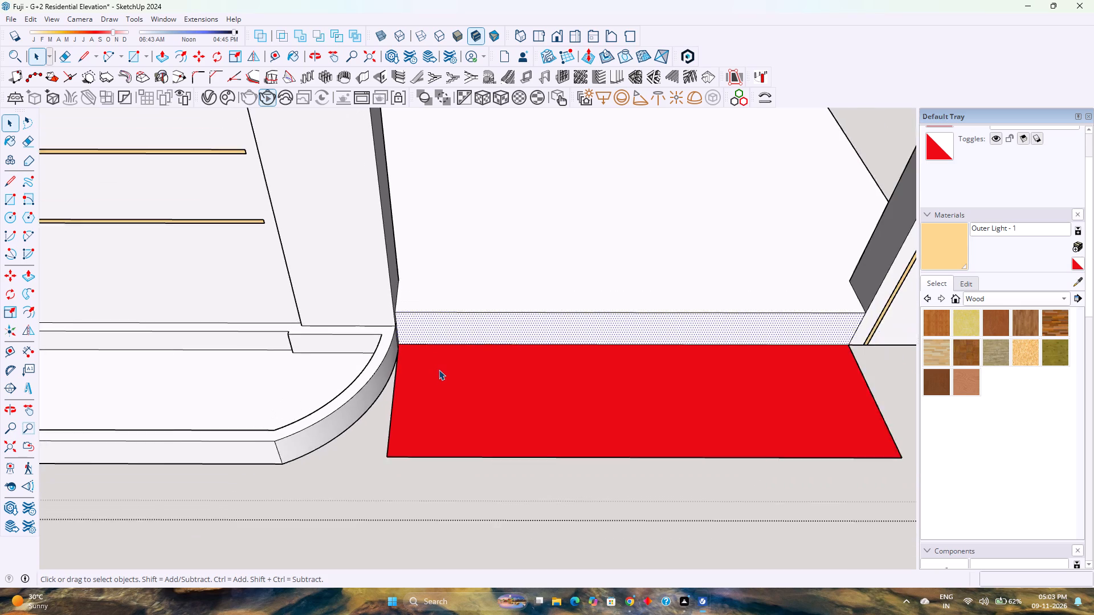
Group the new ramp face together with its edges.
scroll(439, 370, down, 3)
double_click(511, 397)
key(m)
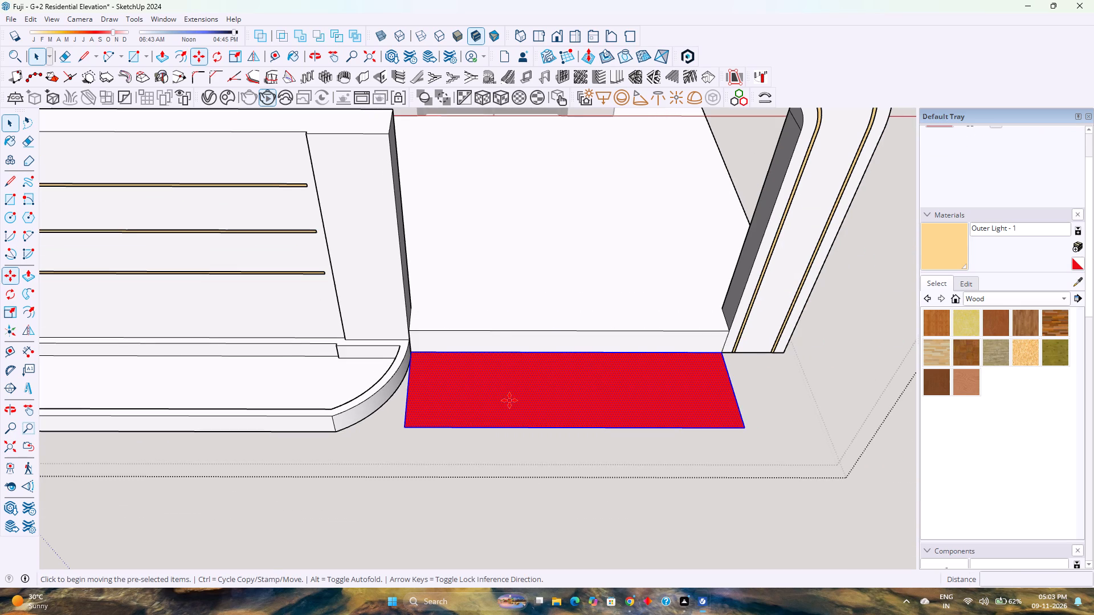
right_click(507, 399)
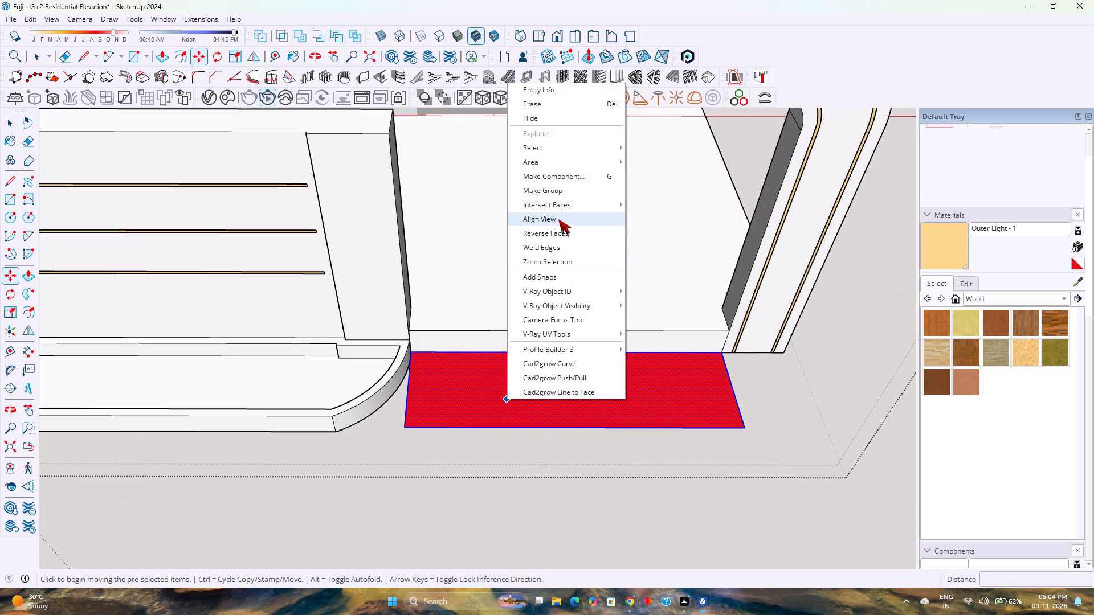
click(569, 187)
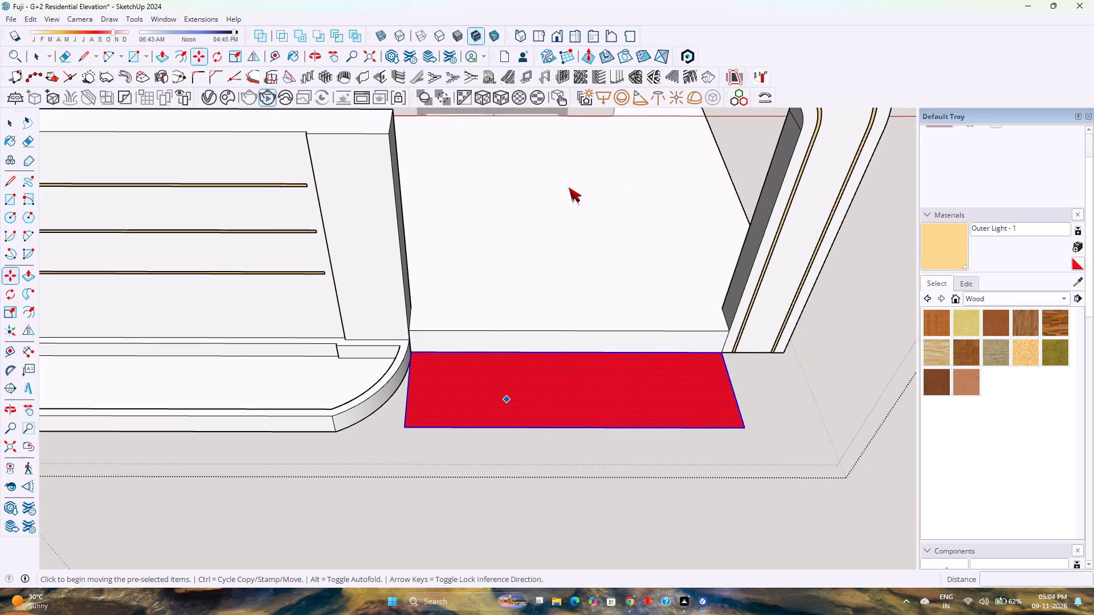
key(space)
Open the ramp group and extrude its face upward by 1'.
double_click(564, 403)
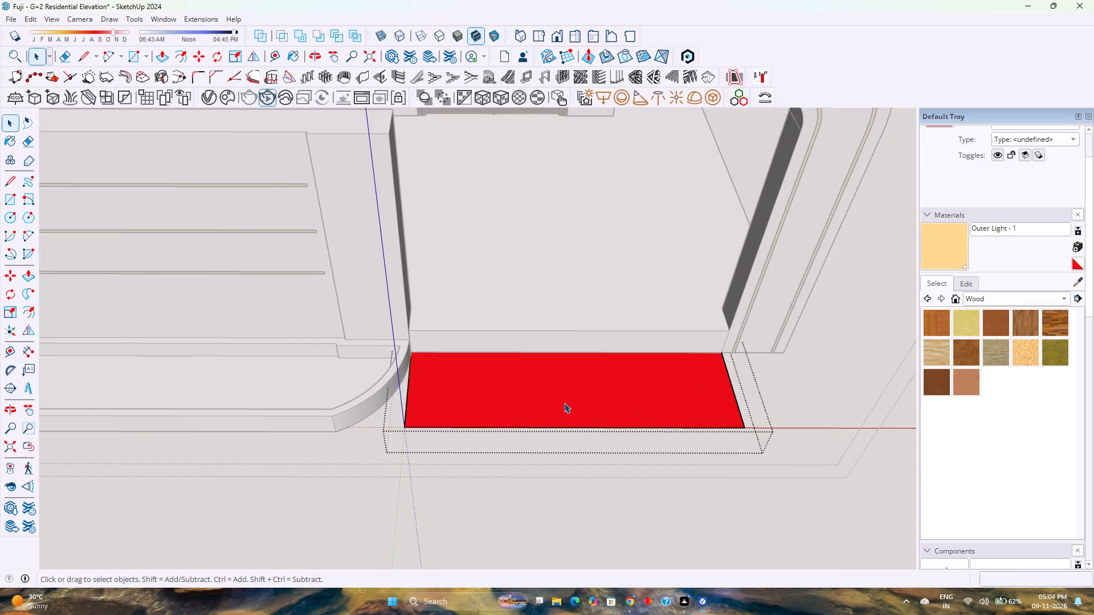
scroll(564, 403, up, 2)
key(p)
click(564, 403)
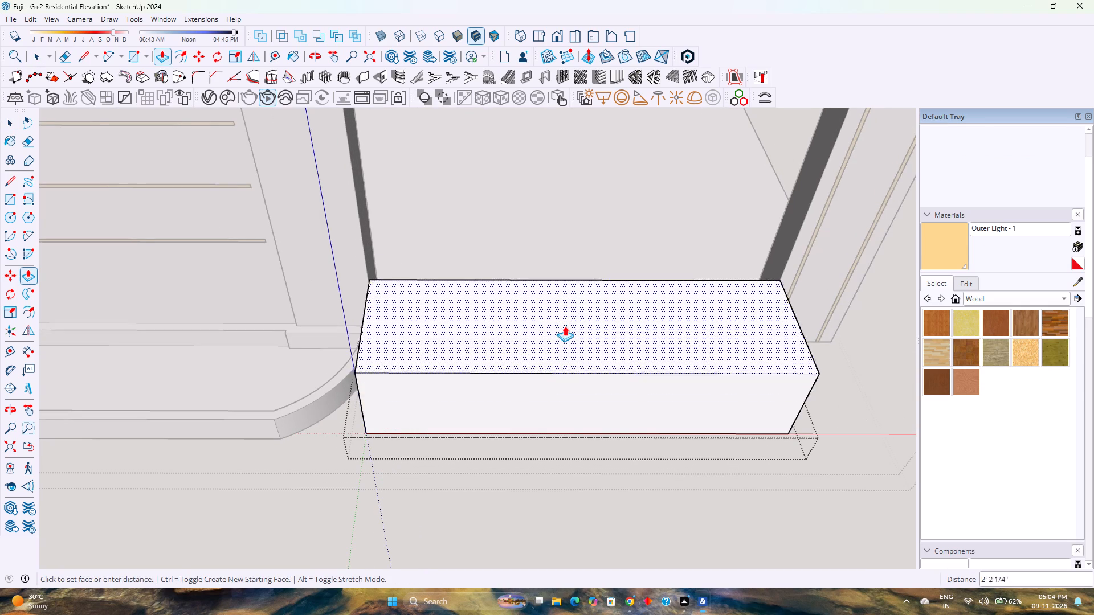
text(1')
key(Return)
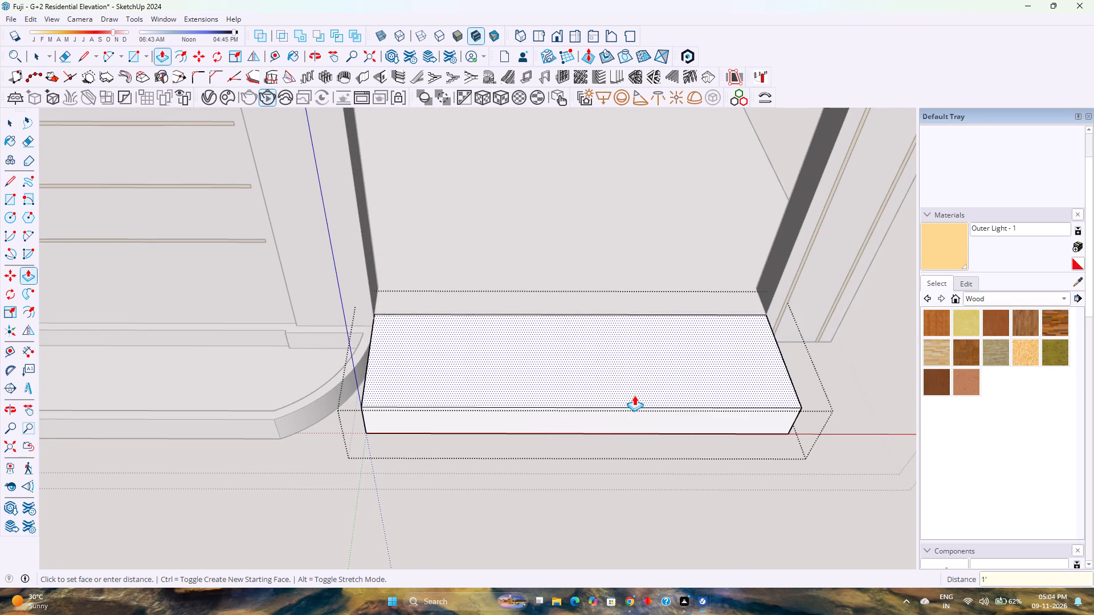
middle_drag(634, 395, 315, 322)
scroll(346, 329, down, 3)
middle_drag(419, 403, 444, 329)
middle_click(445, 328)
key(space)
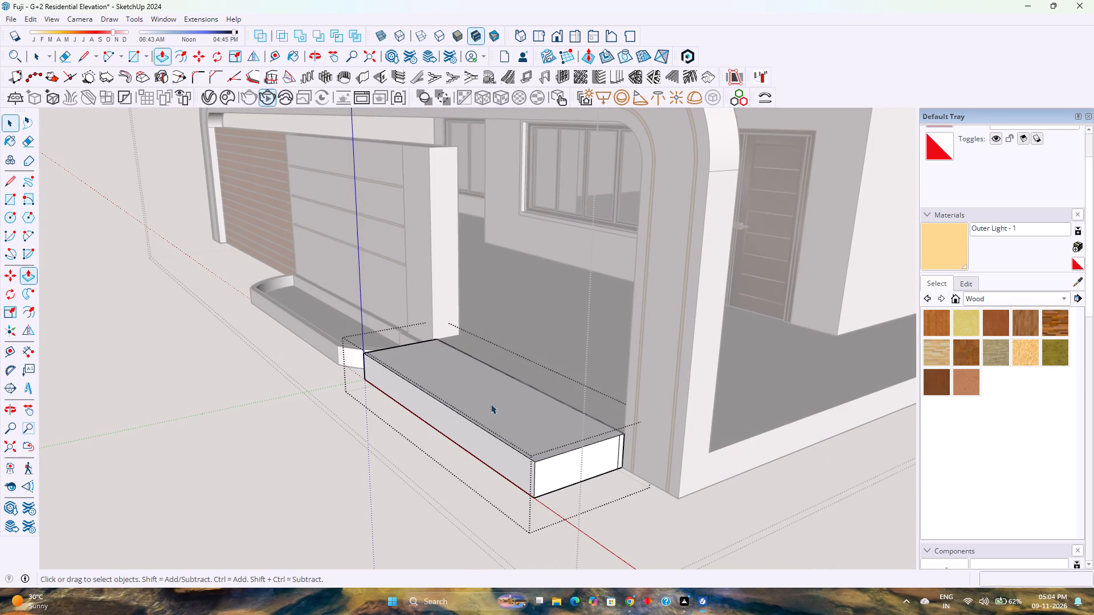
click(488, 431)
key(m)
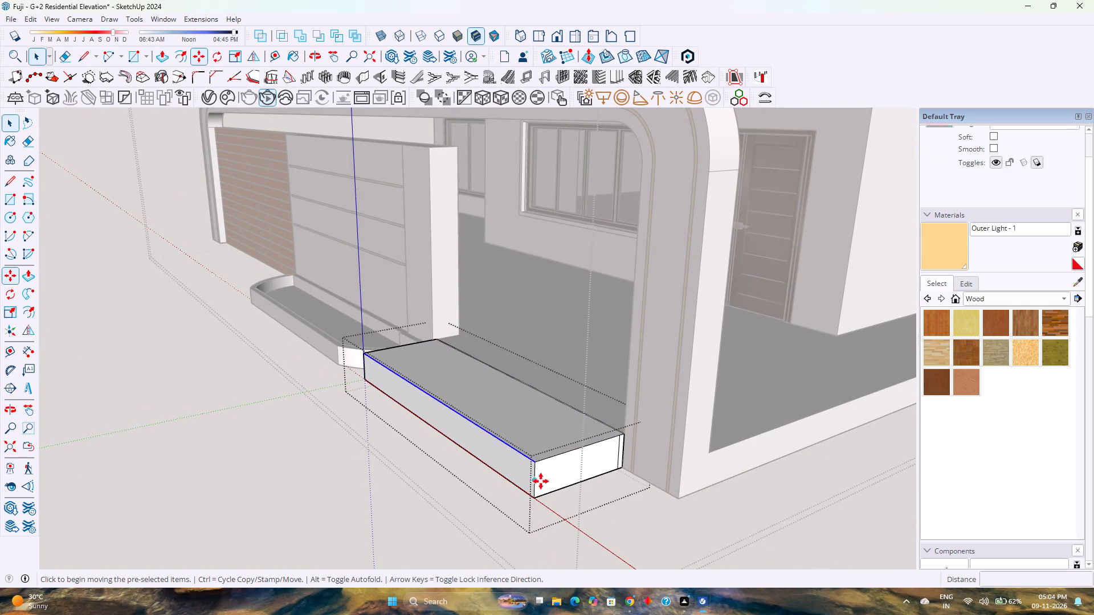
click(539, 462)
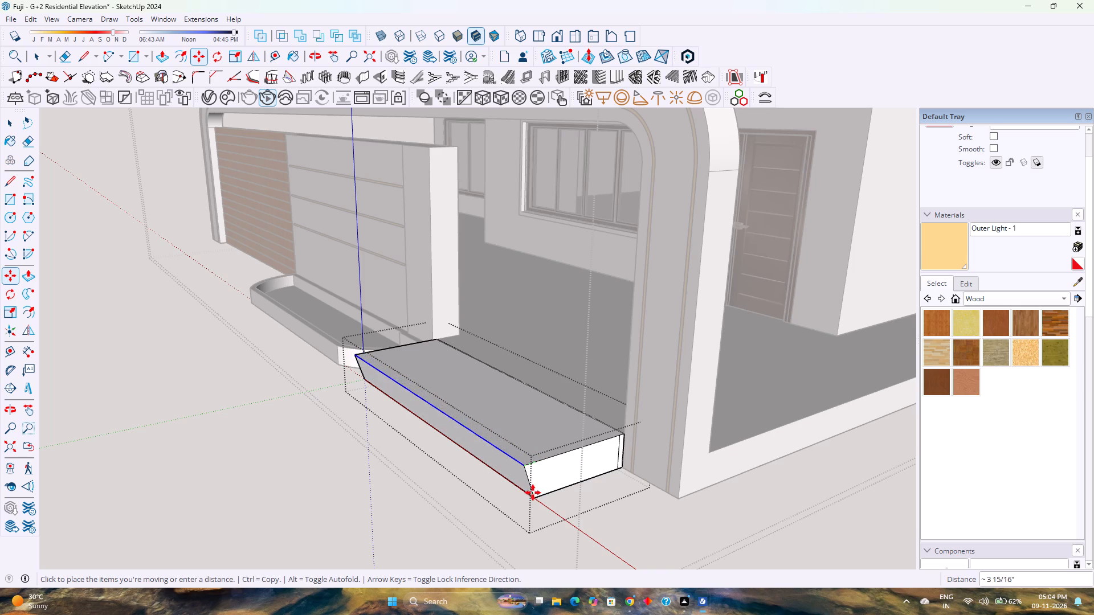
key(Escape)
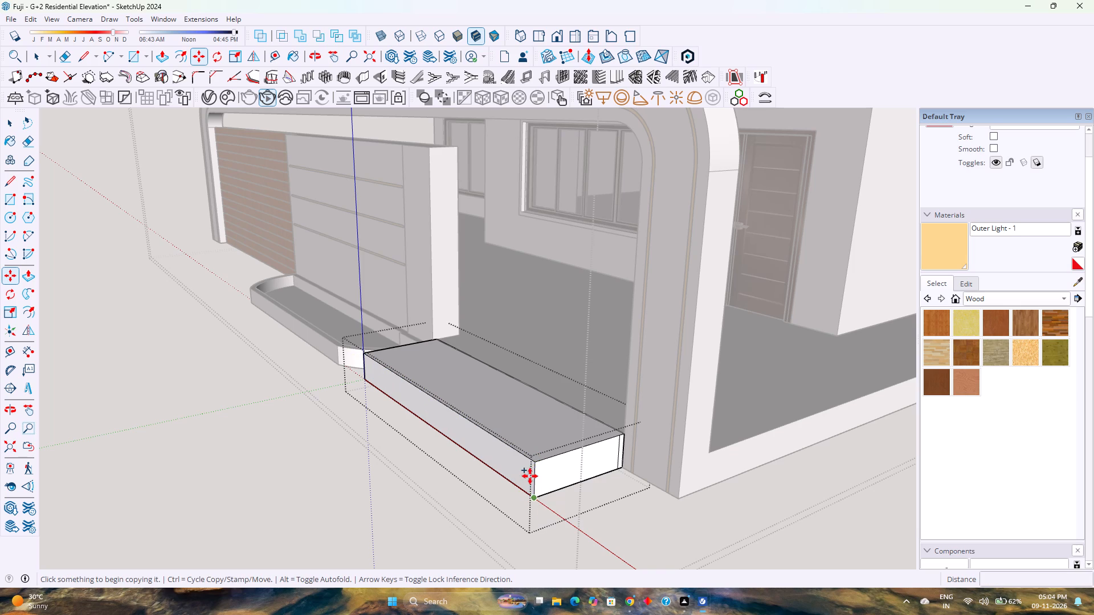
Move the block's front top edge back 3' along the green axis onto its rear top edge to form the slope.
key(space)
click(516, 450)
scroll(521, 473, up, 2)
middle_drag(521, 473, 482, 396)
middle_drag(479, 387, 479, 382)
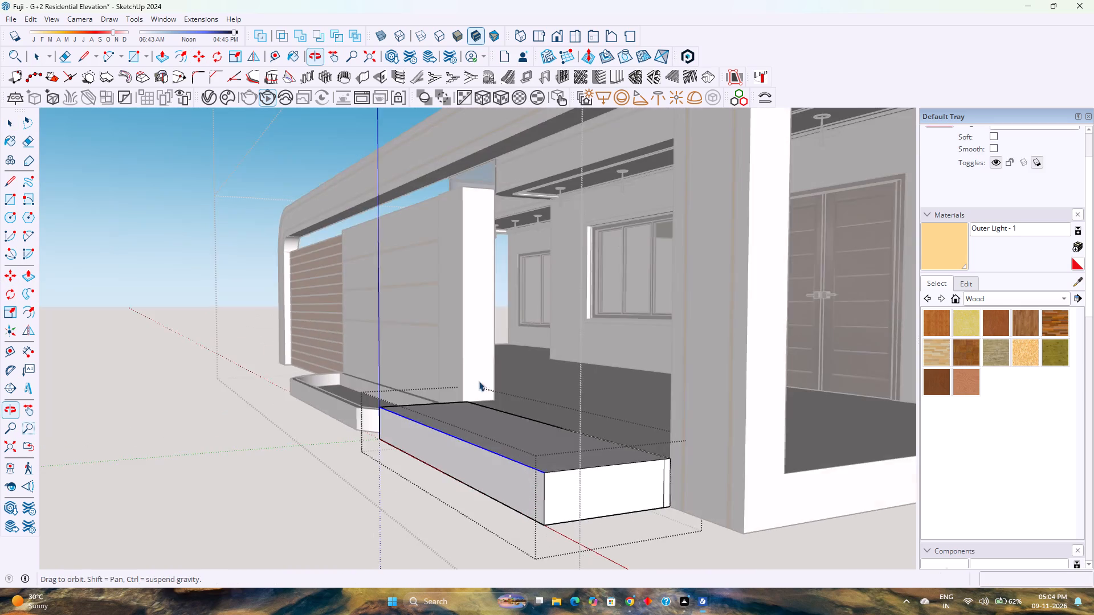
scroll(530, 494, up, 9)
key(m)
click(565, 430)
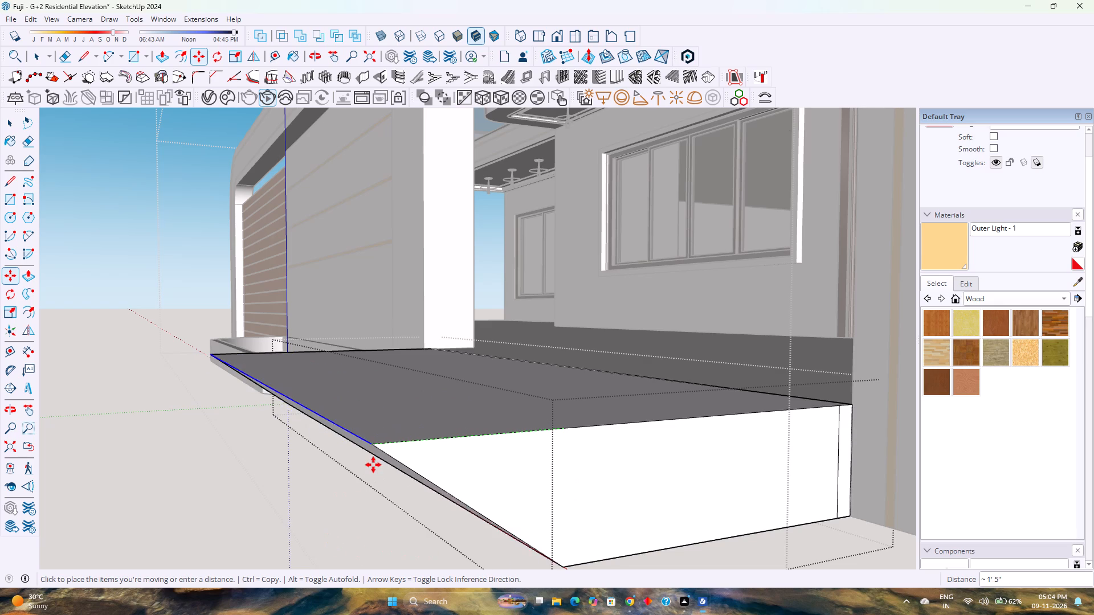
scroll(373, 465, down, 4)
key(Left)
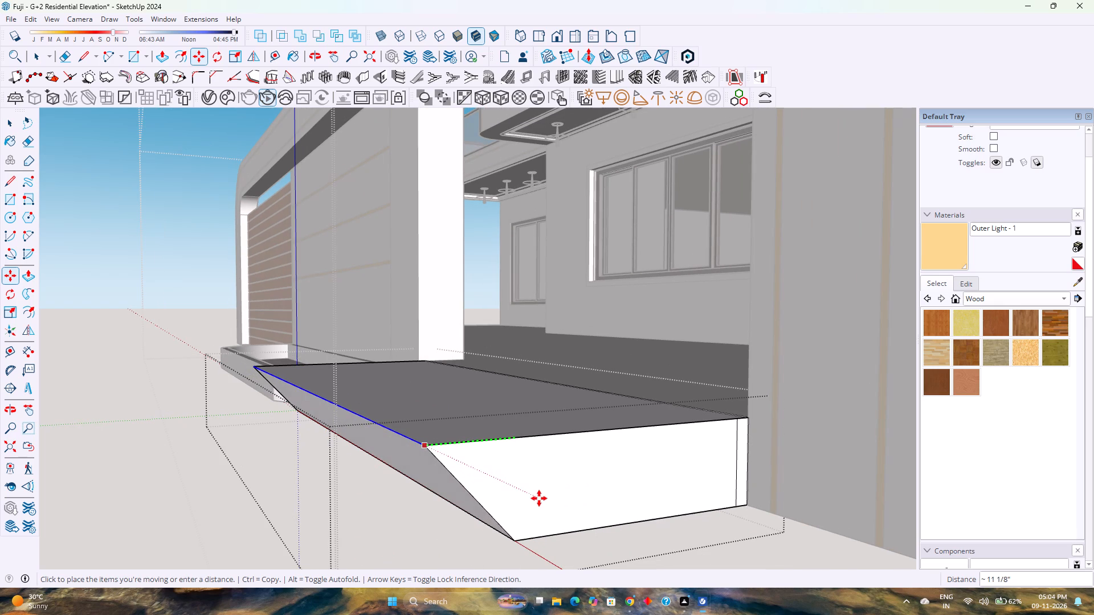
key(Left)
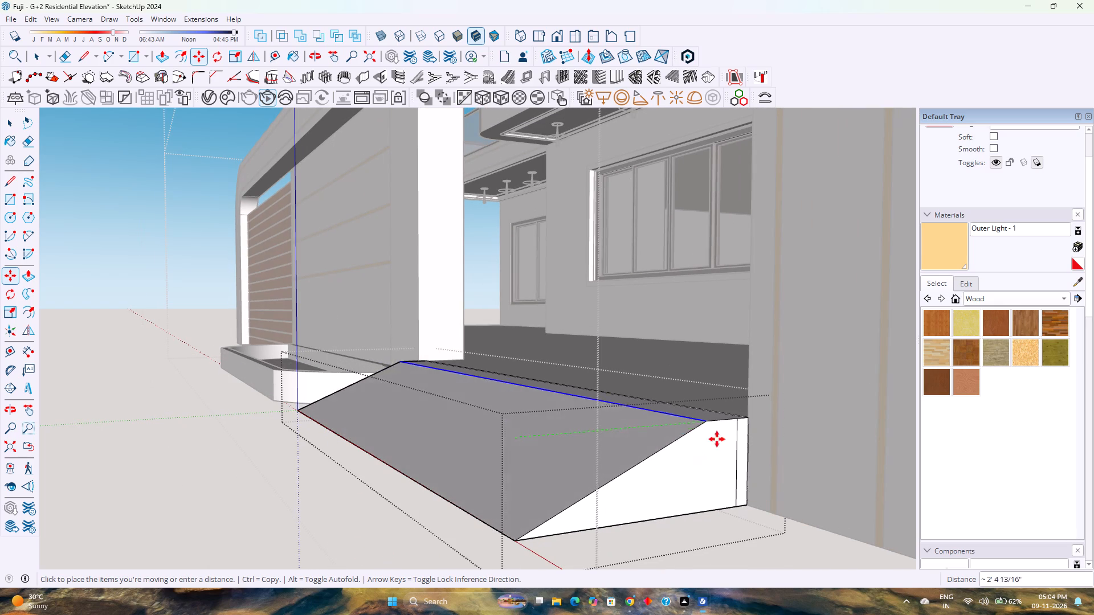
scroll(749, 419, up, 4)
middle_drag(744, 420, 779, 494)
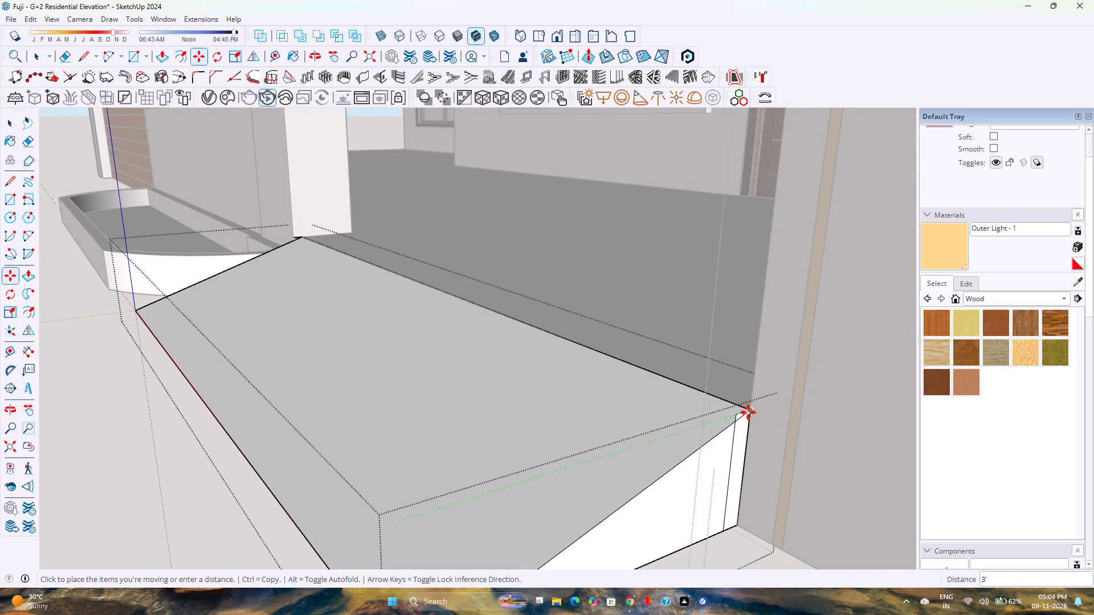
click(749, 409)
Erase the leftover edges at the ramp's rear corner beside the entrance pillar.
scroll(742, 420, up, 14)
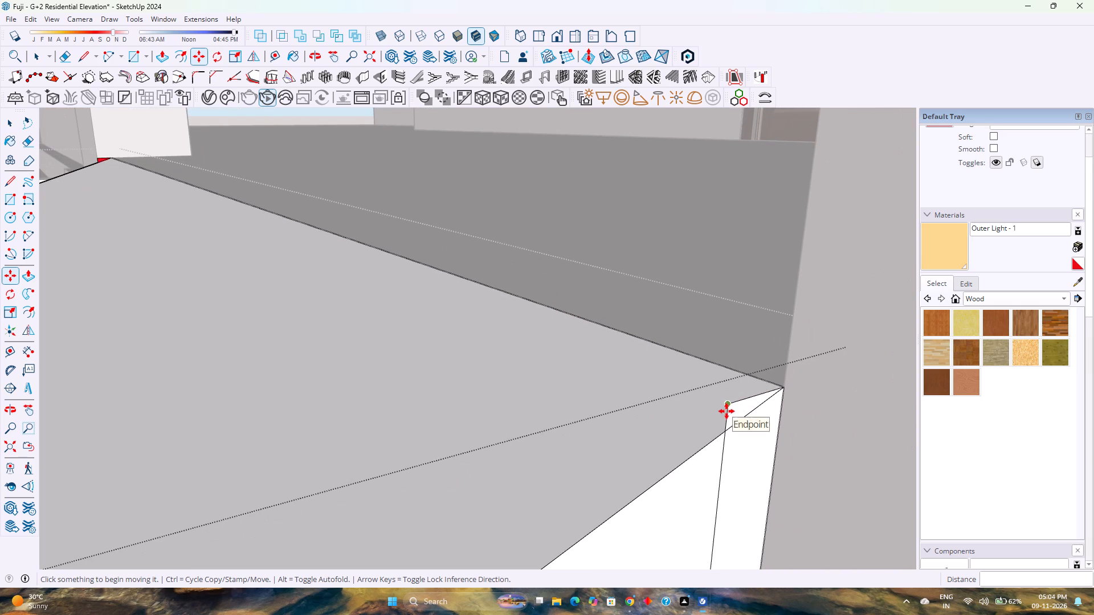
key(e)
click(739, 400)
drag(734, 406, 717, 411)
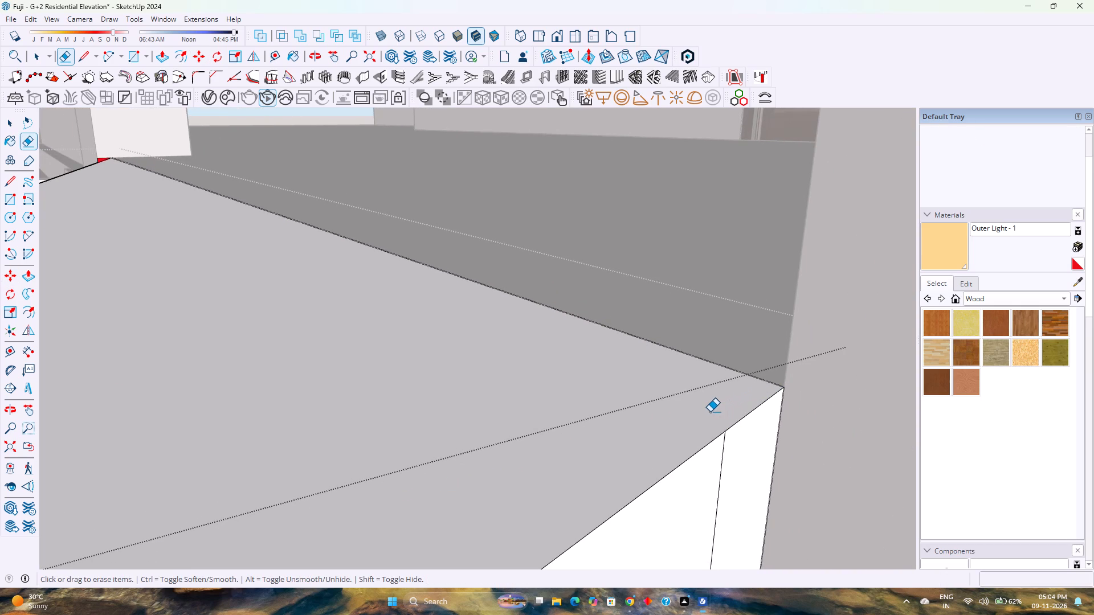
scroll(710, 412, down, 18)
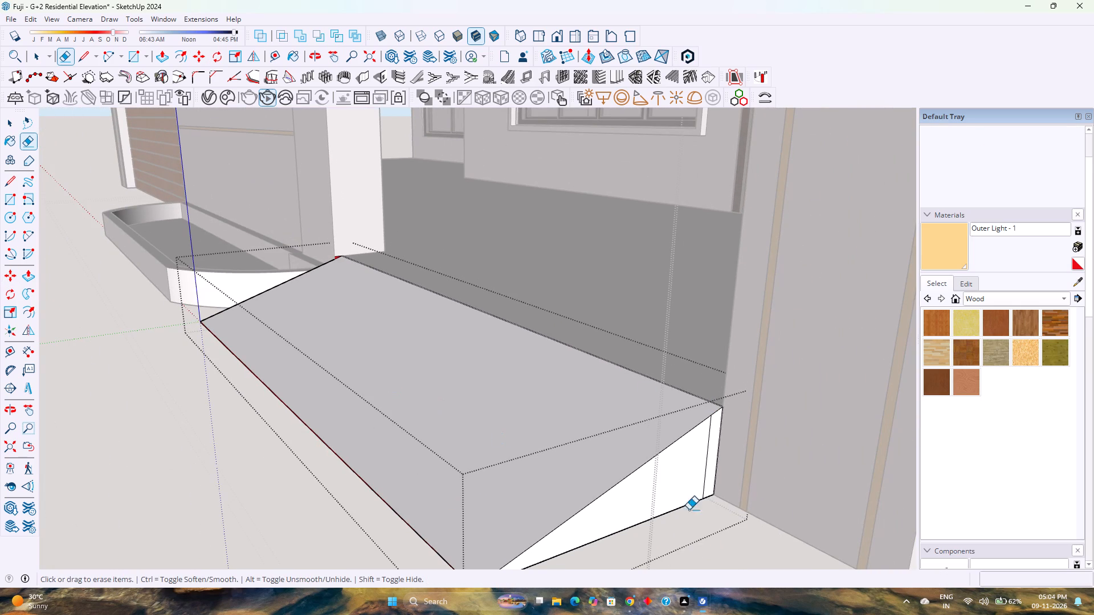
click(708, 462)
Erase the leftover edges at the ramp's opposite rear corner, beside the boundary wall and planter.
scroll(661, 450, down, 3)
shift+middle_click(452, 383)
shift+middle_drag(455, 383, 476, 400)
shift+middle_drag(482, 408, 493, 426)
shift+middle_drag(495, 428, 497, 433)
middle_drag(451, 395, 477, 409)
middle_click(487, 412)
middle_drag(507, 420, 667, 449)
scroll(238, 297, up, 12)
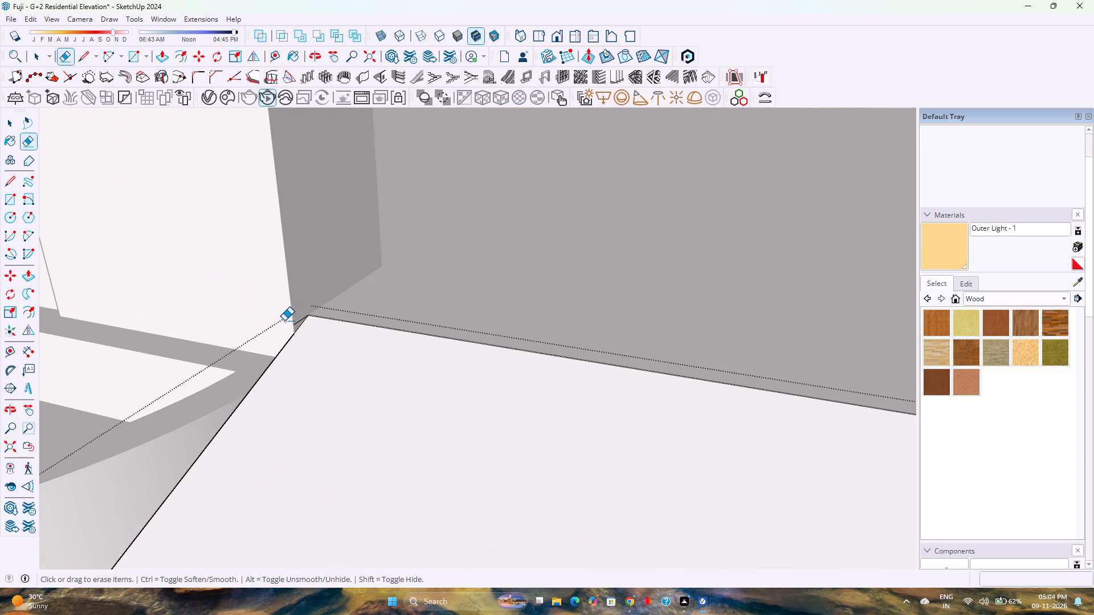
scroll(284, 321, up, 7)
click(305, 321)
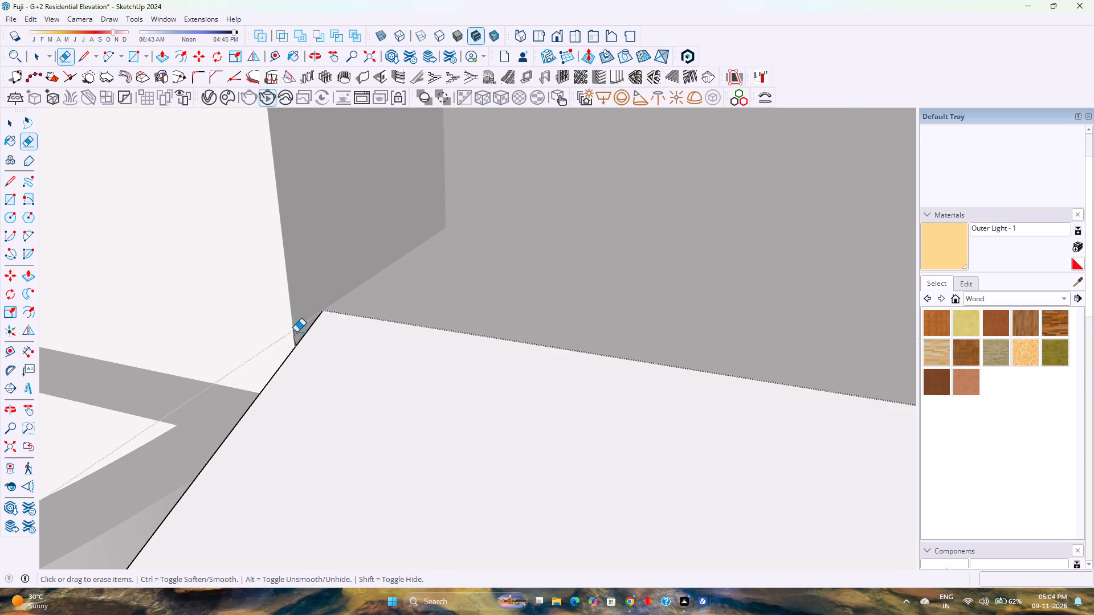
scroll(296, 332, up, 2)
click(293, 334)
Exit the ramp group and examine how the sloped ramp meets the boundary wall, planter and entrance opening.
scroll(328, 323, down, 7)
middle_drag(280, 340, 337, 346)
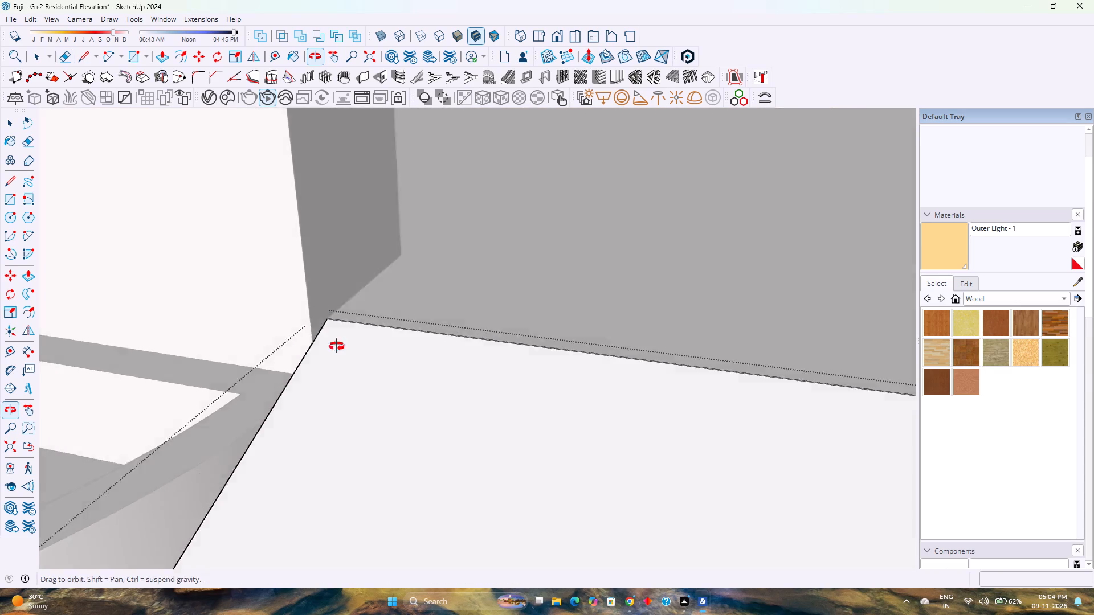
middle_drag(328, 346, 337, 346)
middle_drag(337, 346, 315, 346)
middle_drag(362, 346, 666, 325)
middle_click(666, 325)
scroll(327, 456, up, 4)
scroll(322, 444, down, 8)
key(space)
scroll(349, 402, down, 5)
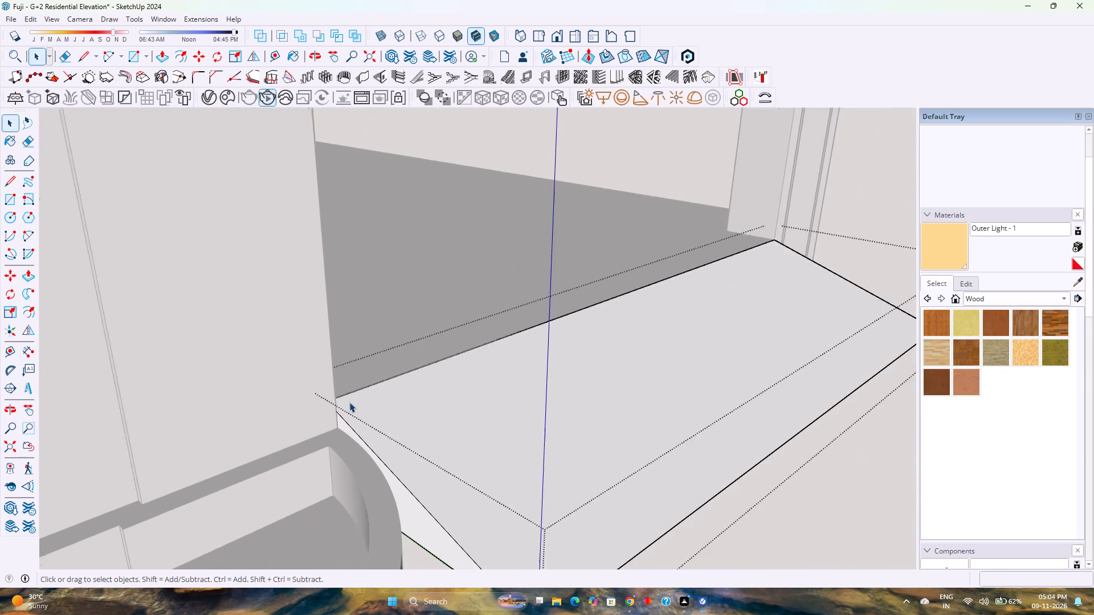
scroll(349, 402, down, 1)
key(Escape)
scroll(349, 400, down, 10)
scroll(350, 399, up, 2)
scroll(350, 399, down, 1)
scroll(447, 430, down, 5)
middle_drag(562, 437, 530, 437)
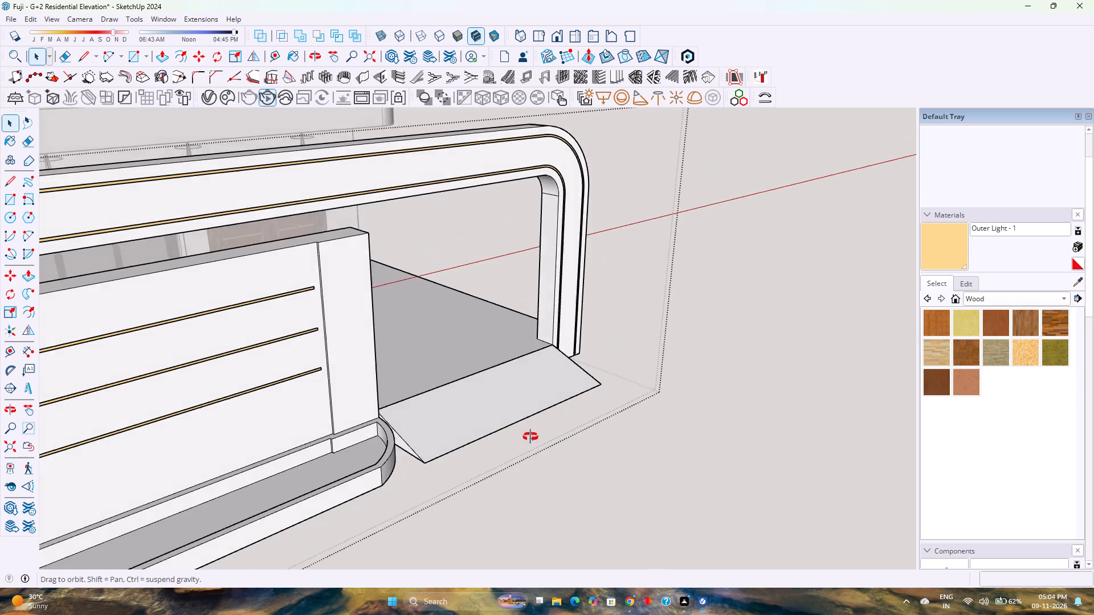
middle_drag(530, 437, 303, 473)
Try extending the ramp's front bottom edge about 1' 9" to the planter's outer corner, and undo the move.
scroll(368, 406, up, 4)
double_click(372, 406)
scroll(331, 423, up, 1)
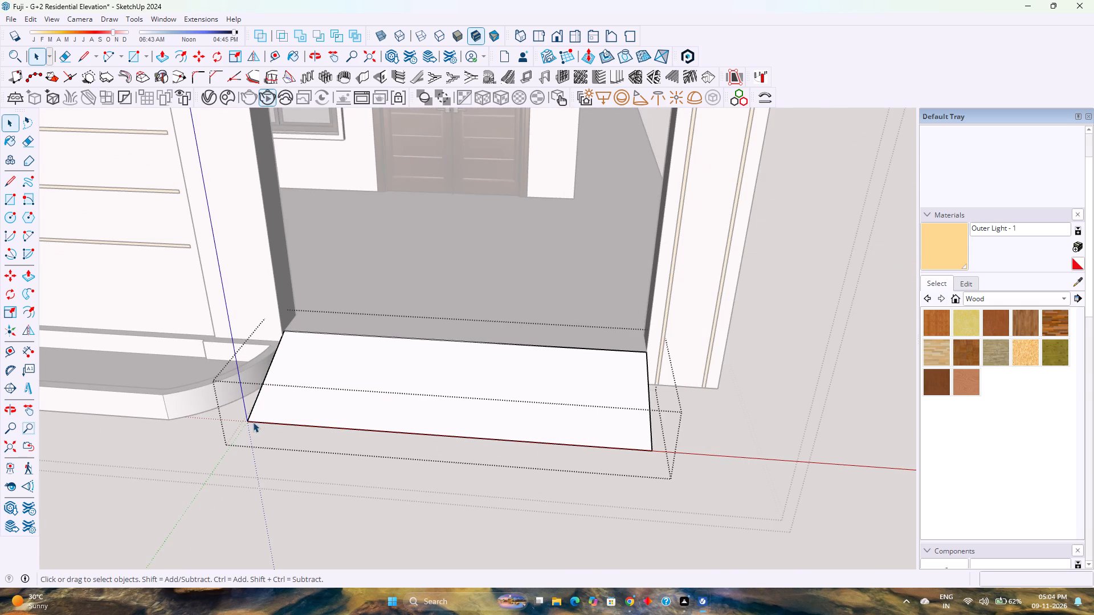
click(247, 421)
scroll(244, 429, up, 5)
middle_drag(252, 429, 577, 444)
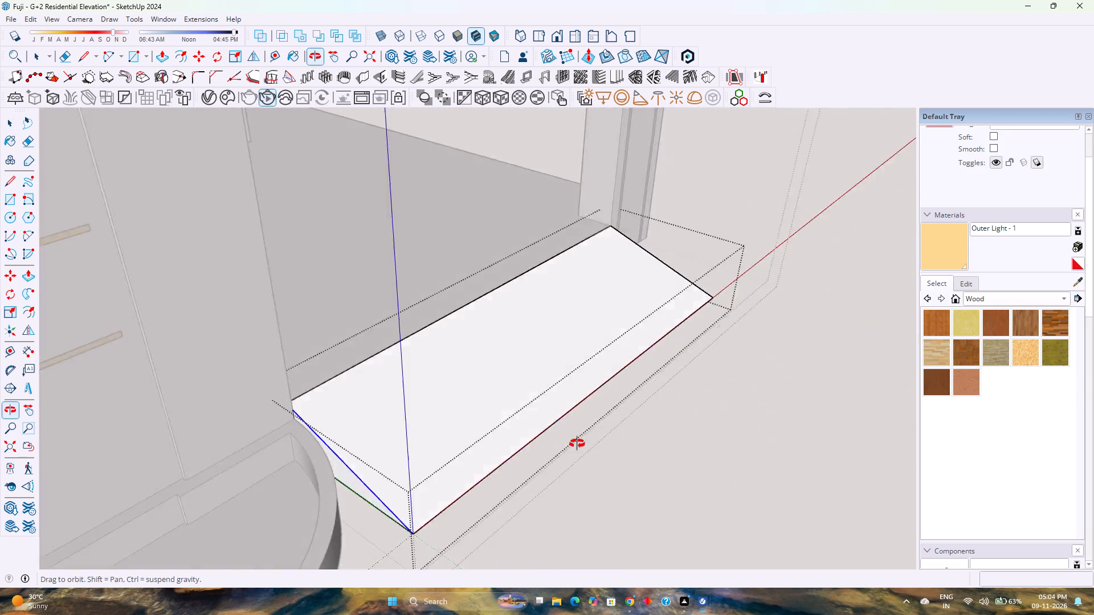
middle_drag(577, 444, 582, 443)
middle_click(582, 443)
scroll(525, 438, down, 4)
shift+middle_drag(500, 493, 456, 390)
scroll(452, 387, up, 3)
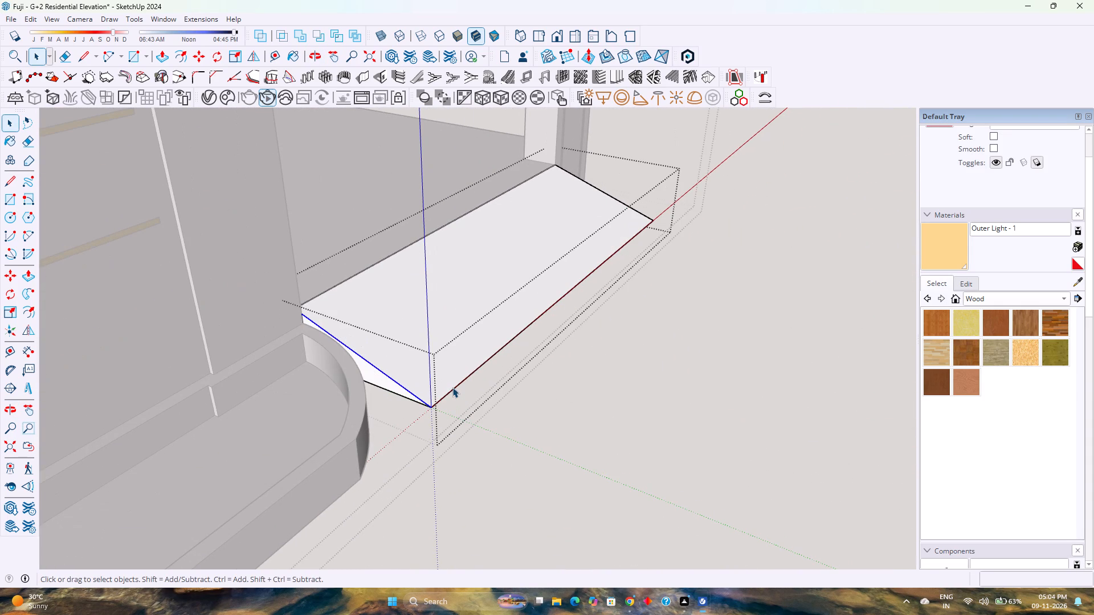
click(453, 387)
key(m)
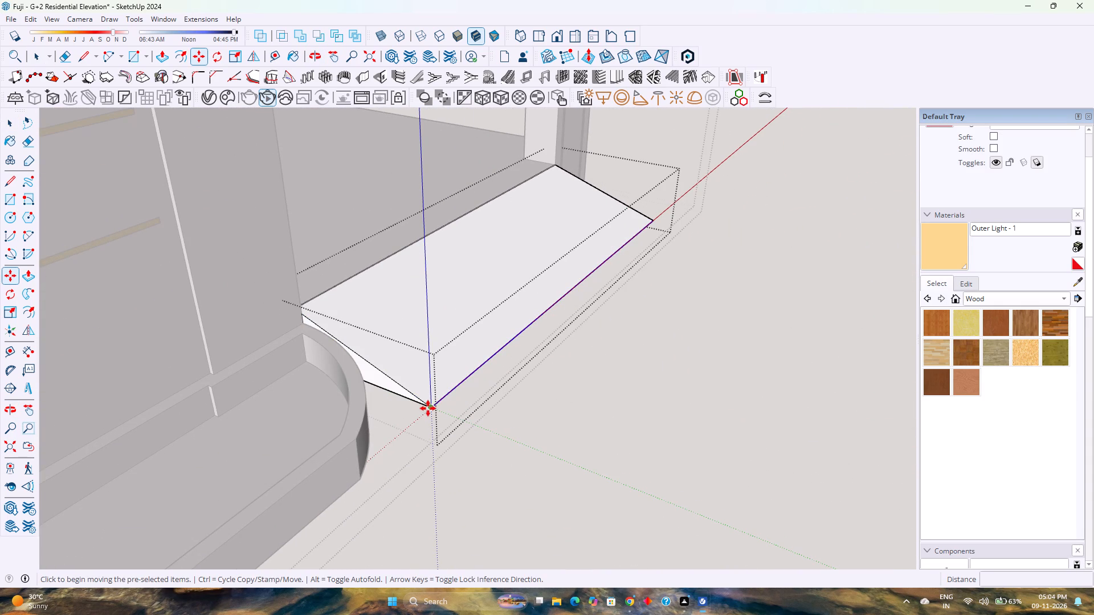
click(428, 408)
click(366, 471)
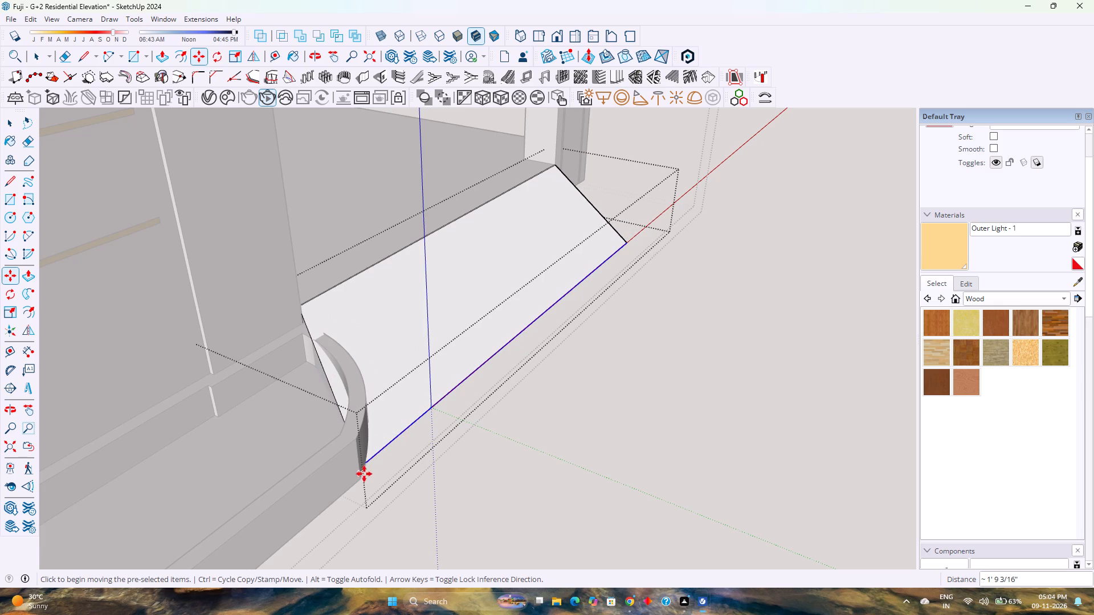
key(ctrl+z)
Examine the ramp's front edge and side where they meet the curved planter.
scroll(397, 456, down, 4)
middle_drag(522, 427, 277, 409)
scroll(277, 409, up, 1)
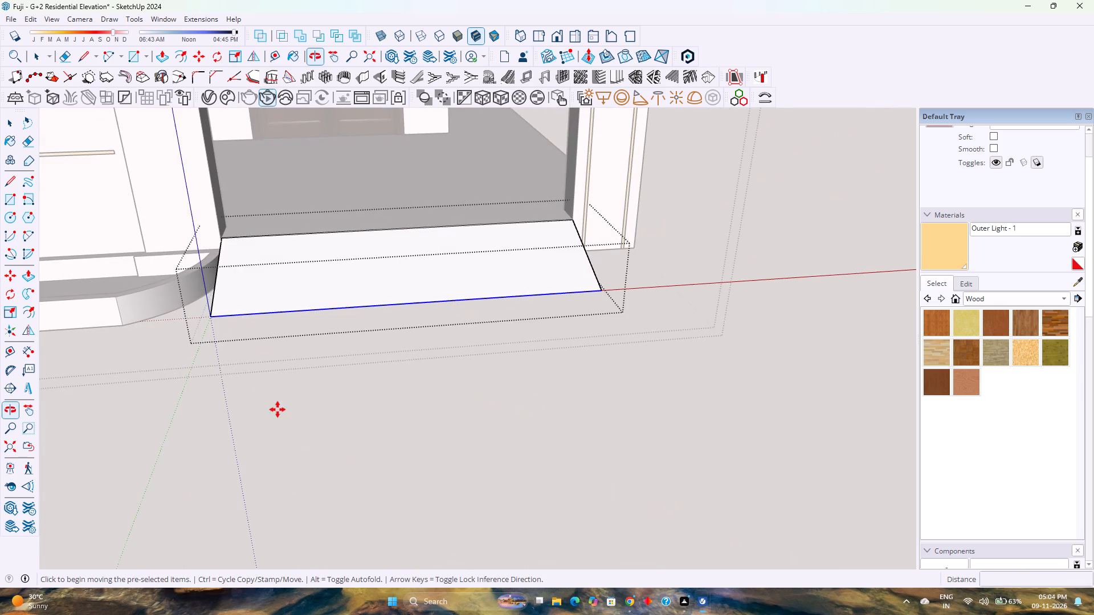
key(space)
scroll(247, 357, up, 2)
middle_drag(243, 356, 502, 387)
shift+middle_drag(296, 439, 304, 424)
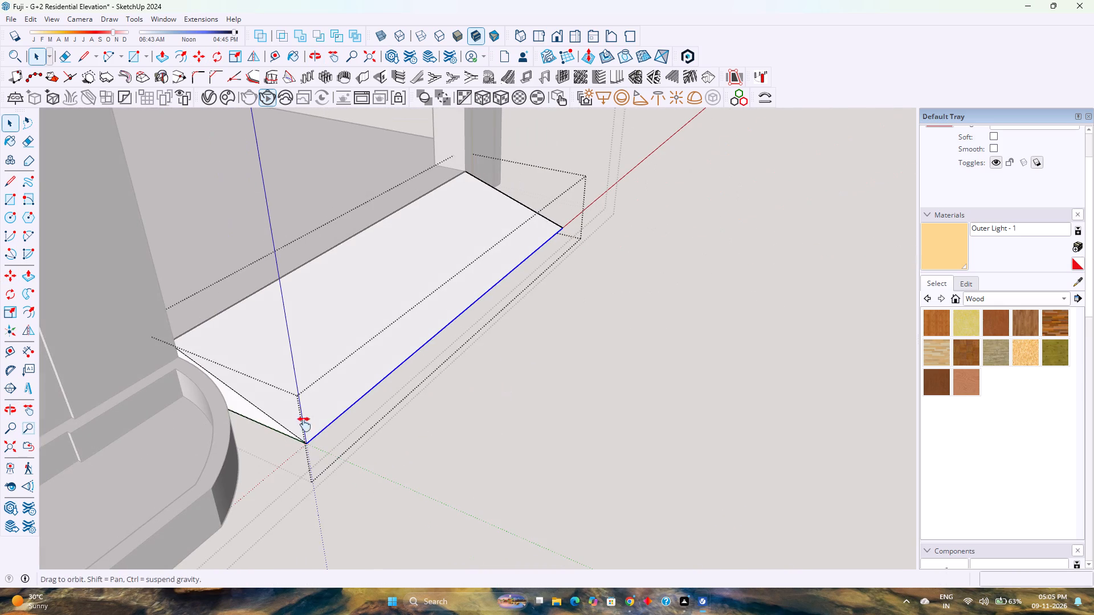
shift+middle_drag(304, 424, 344, 386)
scroll(330, 415, up, 2)
middle_click(324, 417)
middle_drag(322, 418, 169, 429)
shift+middle_click(190, 381)
shift+middle_drag(500, 377, 572, 375)
scroll(510, 355, down, 4)
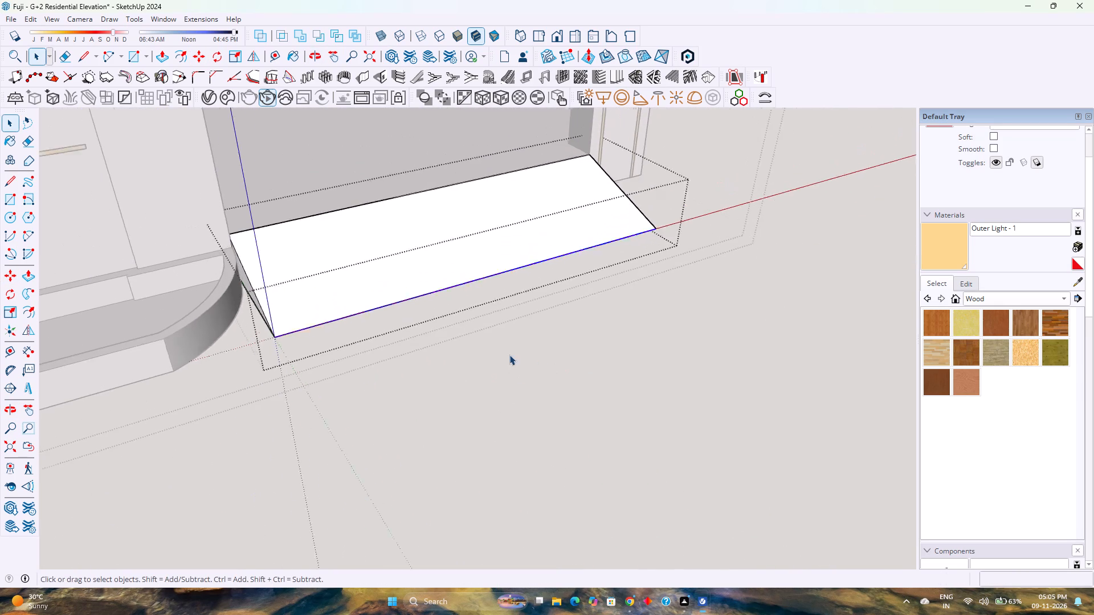
shift+middle_drag(355, 355, 526, 368)
shift+middle_click(526, 368)
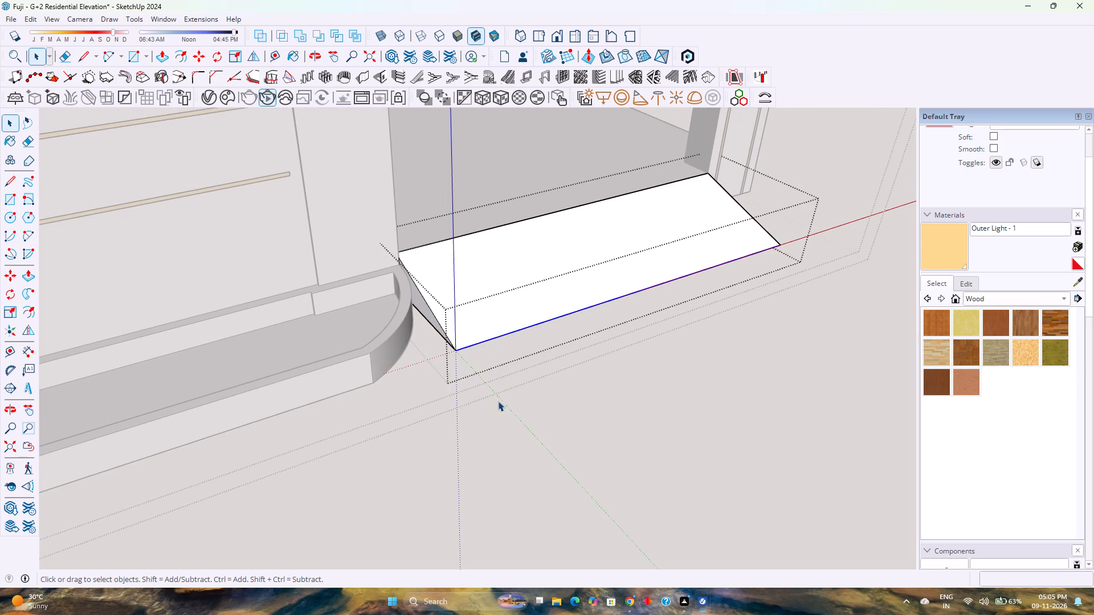
Exit the ramp and boundary groups and examine how the ramp sits in the entrance opening from the front and side.
click(563, 501)
scroll(639, 512, down, 11)
middle_drag(742, 506, 611, 425)
middle_drag(611, 425, 606, 421)
scroll(608, 418, down, 4)
scroll(646, 487, down, 3)
middle_drag(635, 483, 546, 379)
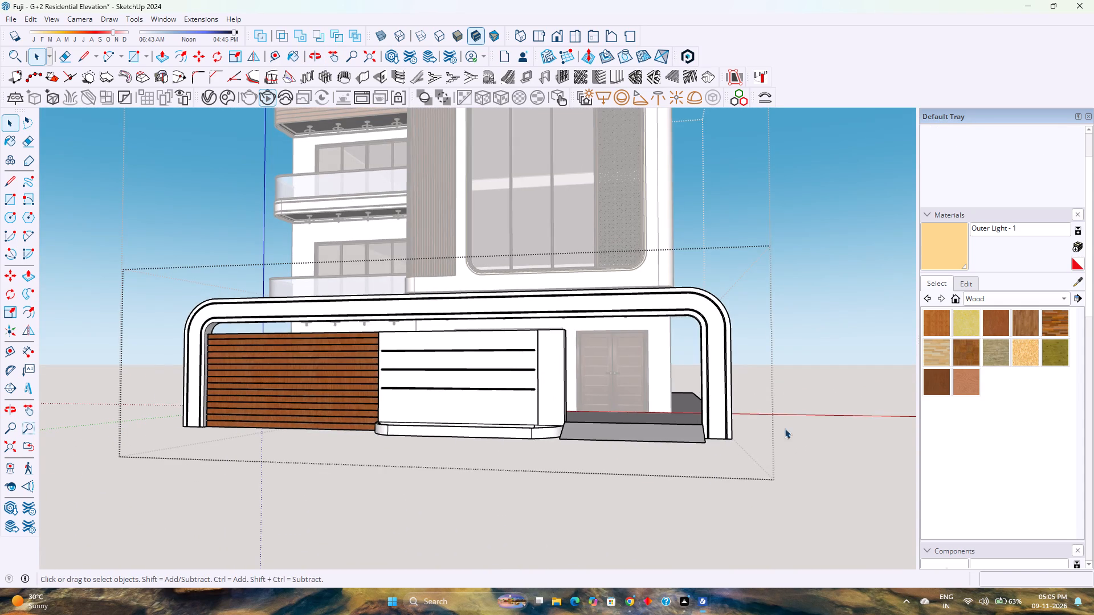
click(862, 393)
scroll(830, 383, up, 1)
middle_drag(830, 383, 512, 485)
middle_click(511, 486)
scroll(509, 486, down, 1)
click(508, 487)
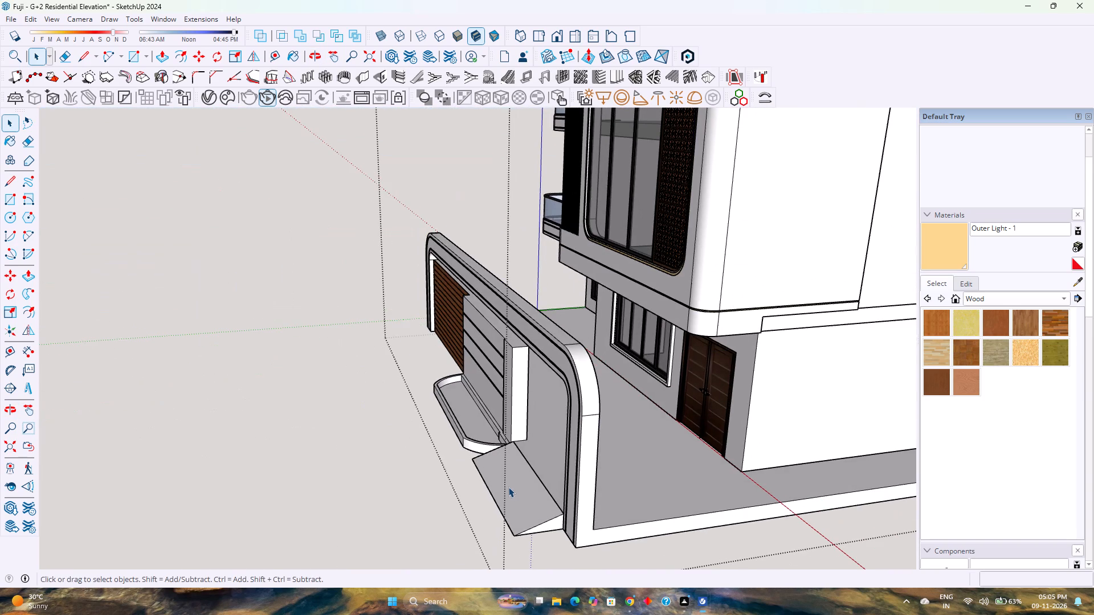
scroll(521, 510, up, 3)
double_click(527, 506)
click(527, 504)
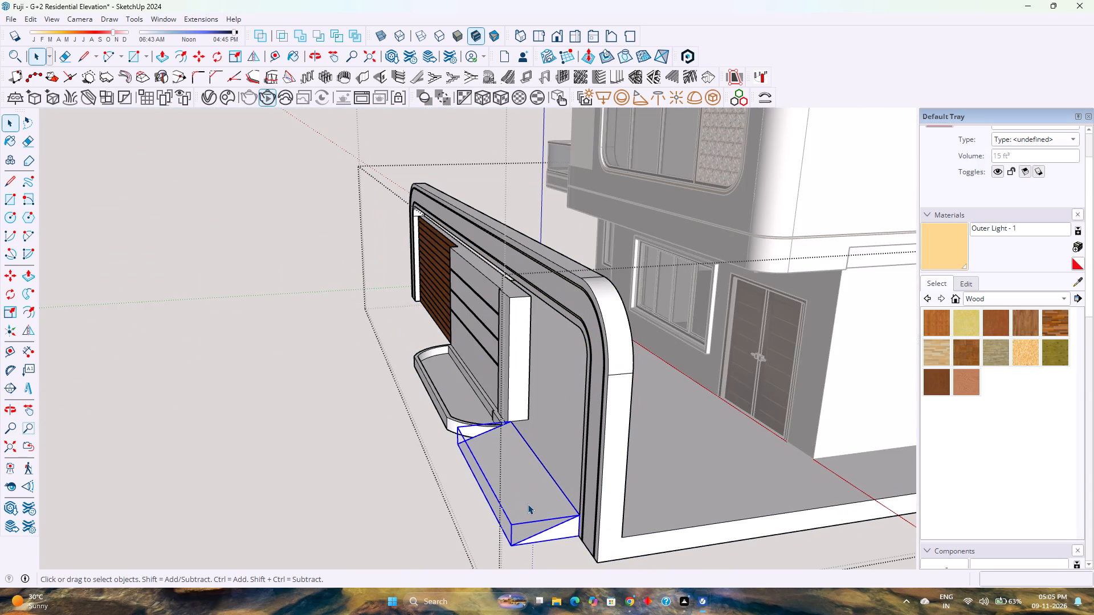
click(354, 499)
Inside the boundary group, push/pull the plinth slab's rear face outward by 3' behind the building.
scroll(354, 496, down, 5)
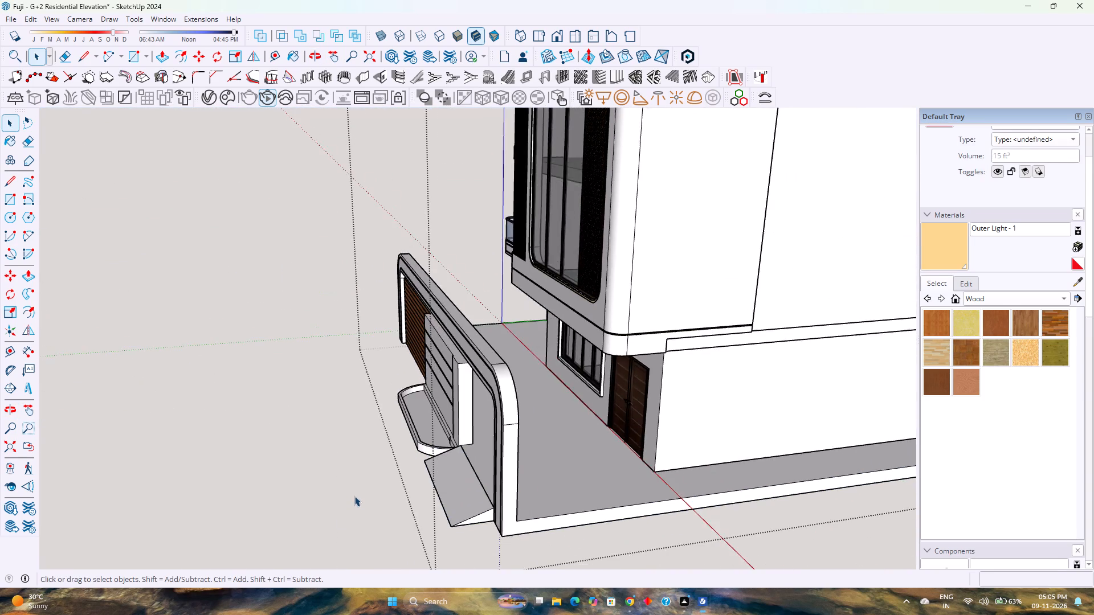
middle_drag(354, 496, 379, 508)
middle_drag(415, 522, 607, 521)
scroll(616, 497, down, 4)
middle_drag(701, 445, 497, 458)
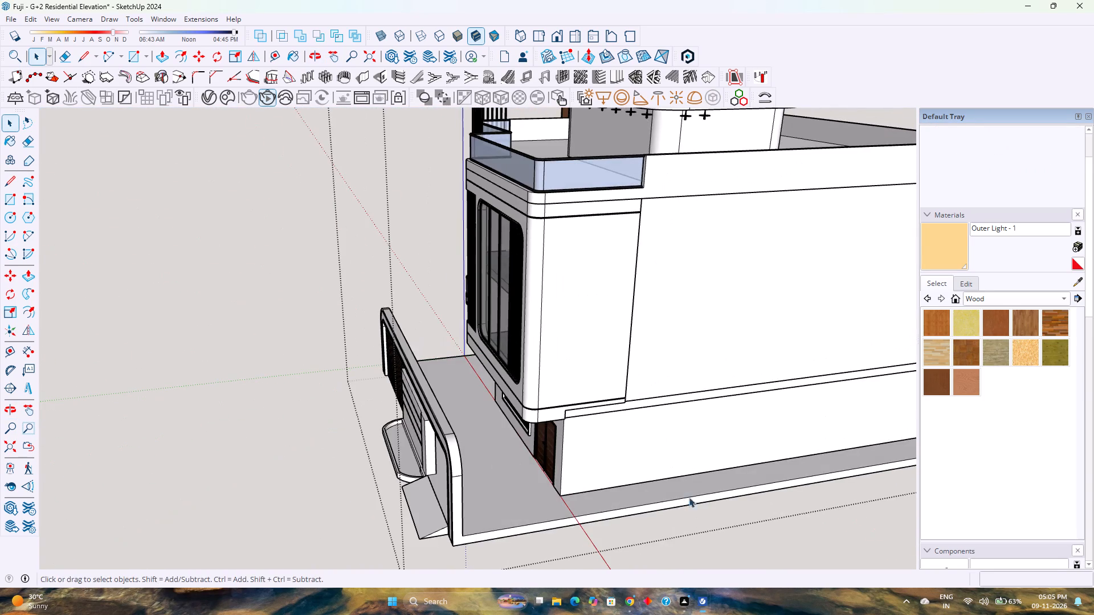
scroll(680, 491, down, 6)
middle_drag(754, 464, 327, 358)
scroll(454, 411, down, 4)
scroll(498, 532, up, 1)
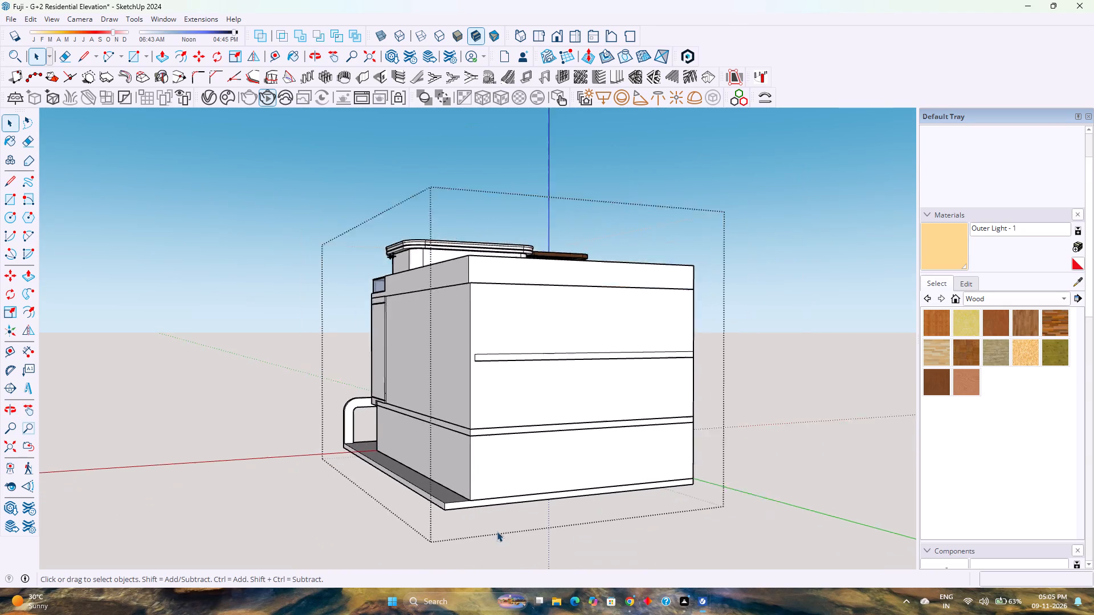
scroll(497, 531, up, 2)
scroll(607, 498, up, 2)
middle_drag(610, 497, 303, 498)
scroll(366, 489, up, 3)
middle_drag(344, 493, 652, 528)
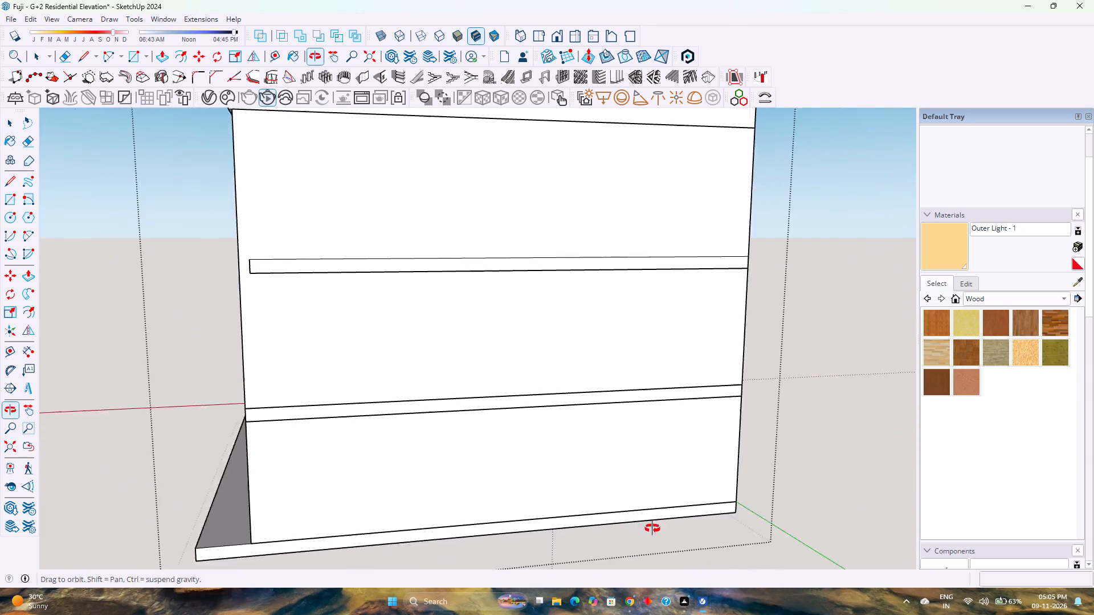
middle_drag(652, 528, 689, 523)
shift+middle_click(281, 534)
shift+middle_drag(285, 531, 397, 443)
scroll(531, 493, up, 3)
double_click(493, 462)
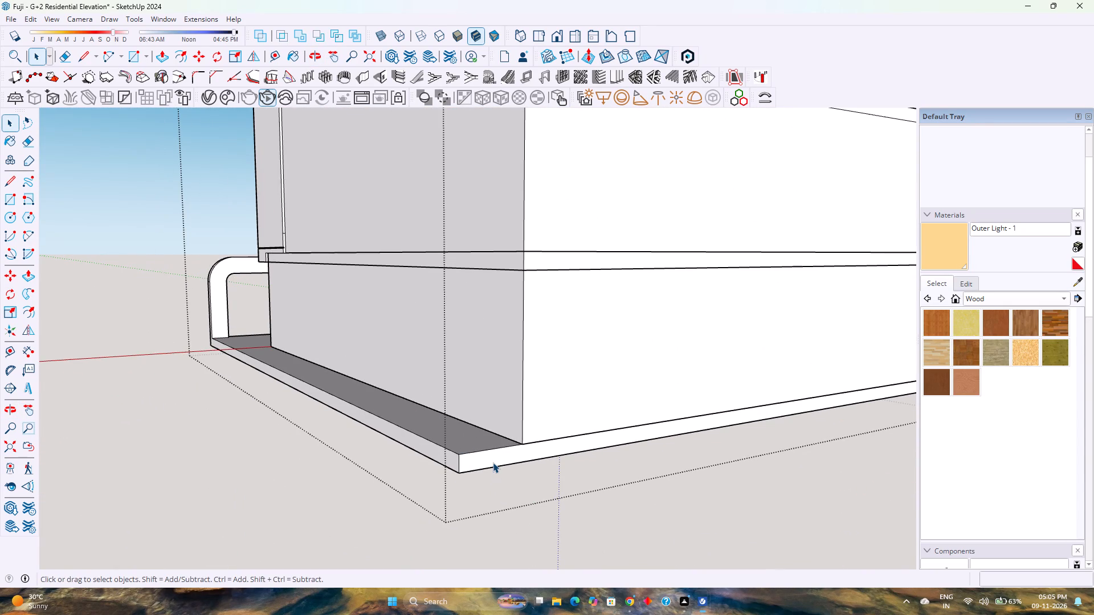
scroll(491, 462, up, 2)
key(p)
click(491, 460)
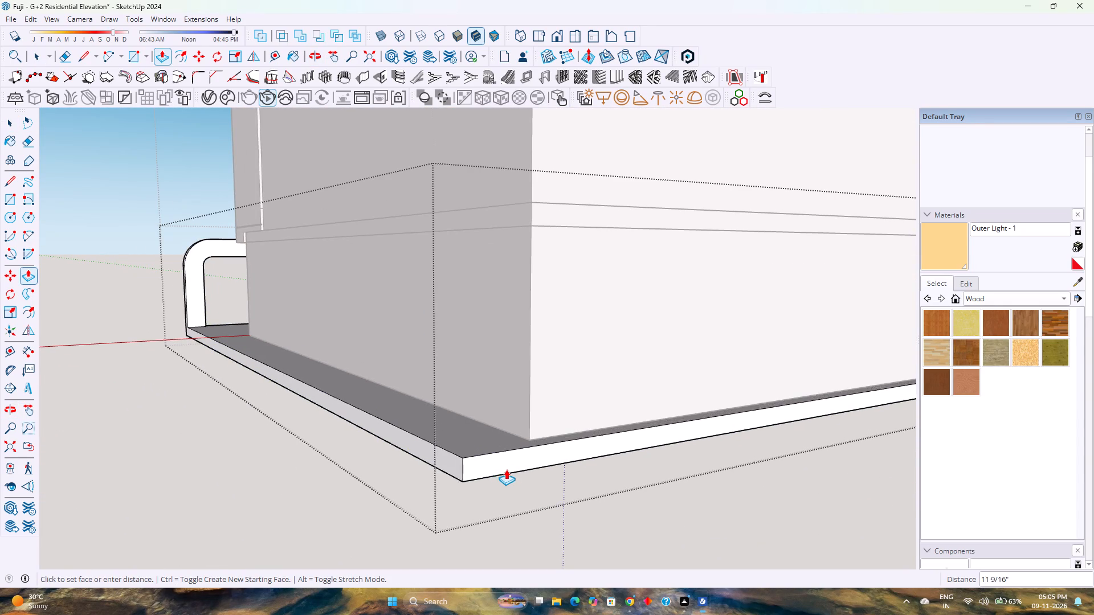
key(3)
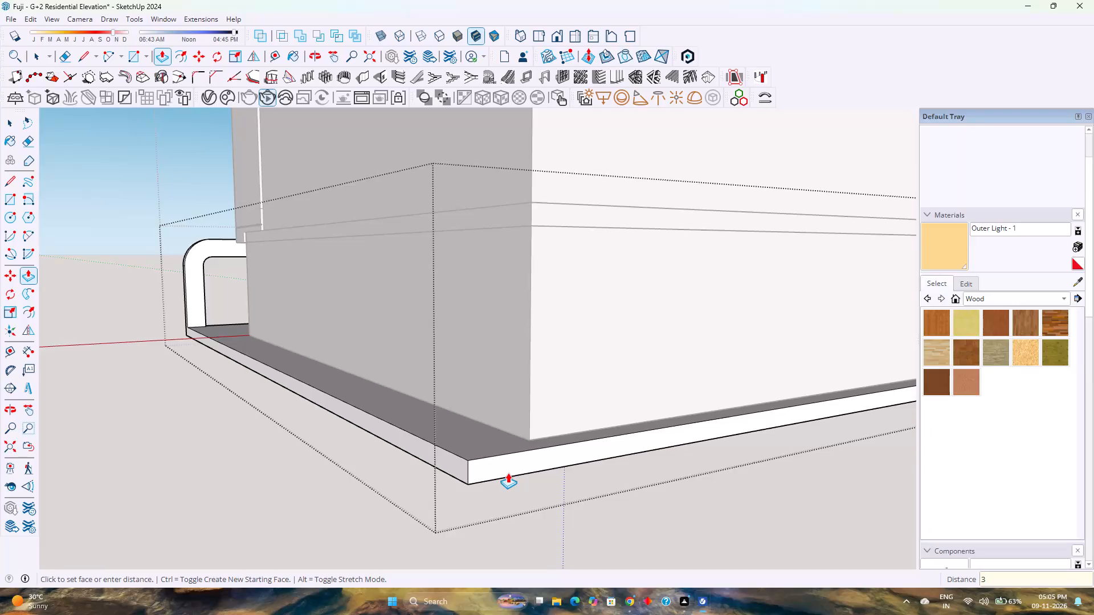
key(apostrophe)
key(Return)
key(space)
Offset the plinth slab's rear and open-side top edges inward by 9" to outline the compound wall.
middle_drag(494, 458, 628, 552)
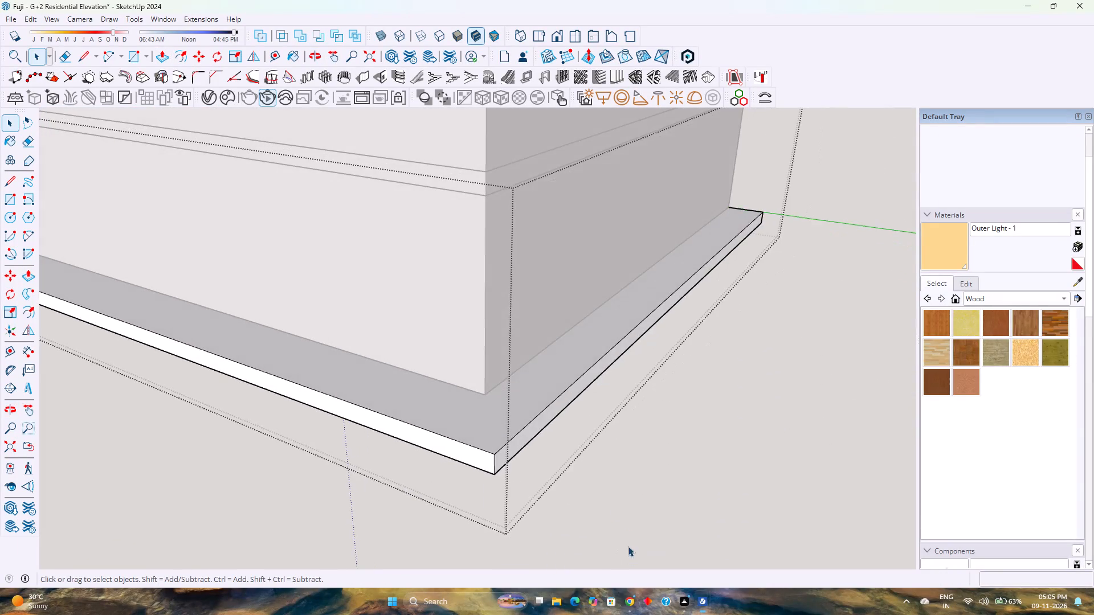
scroll(563, 457, down, 3)
click(532, 433)
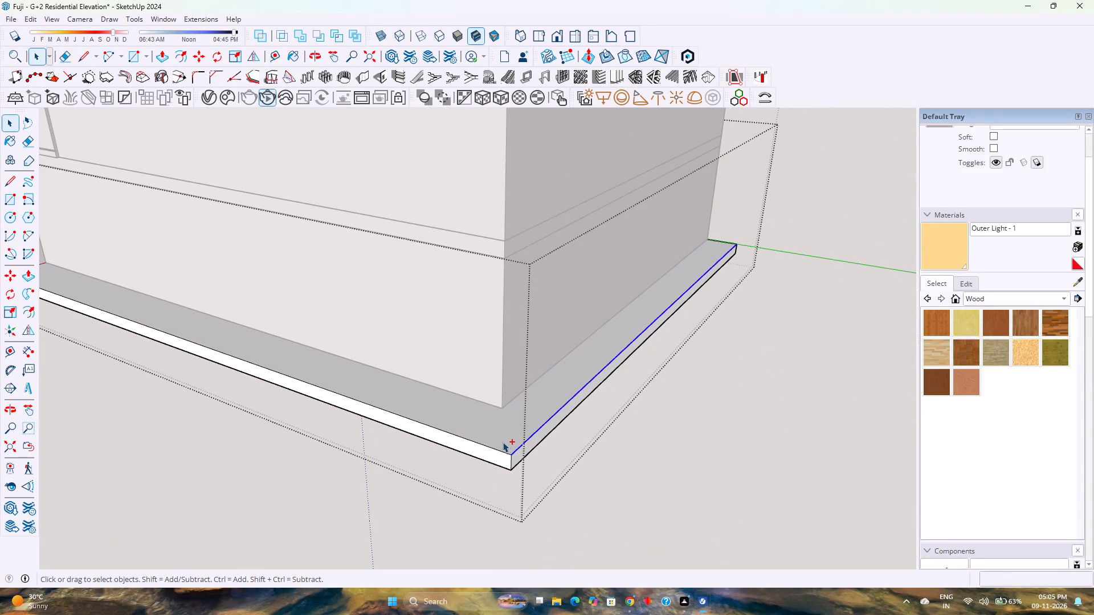
ctrl+click(493, 448)
scroll(494, 448, down, 4)
shift+middle_drag(485, 442, 598, 493)
shift+middle_click(599, 494)
scroll(598, 493, down, 1)
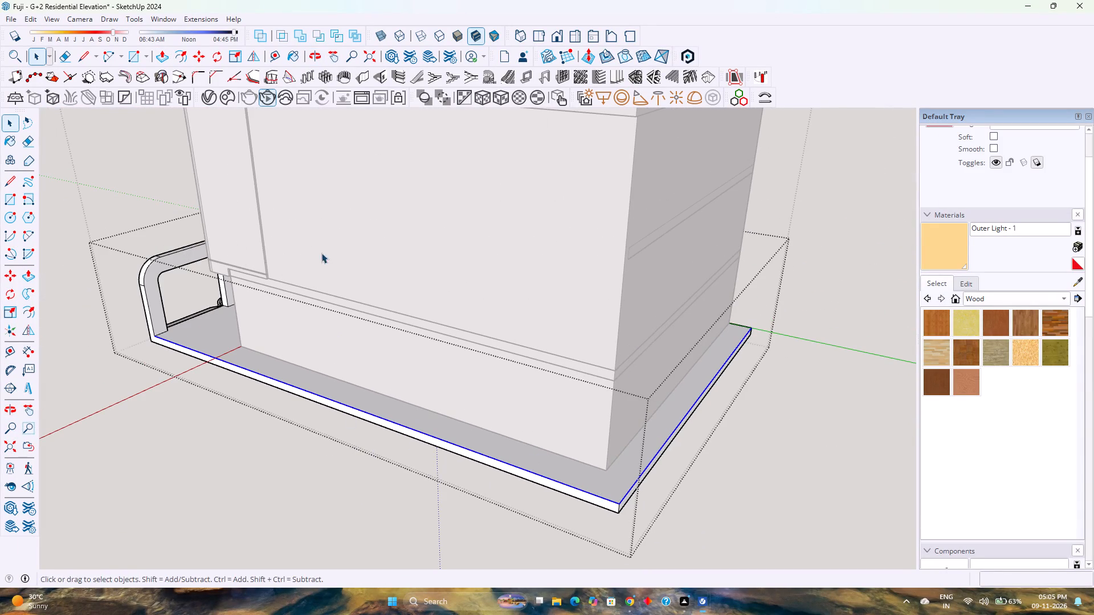
click(183, 53)
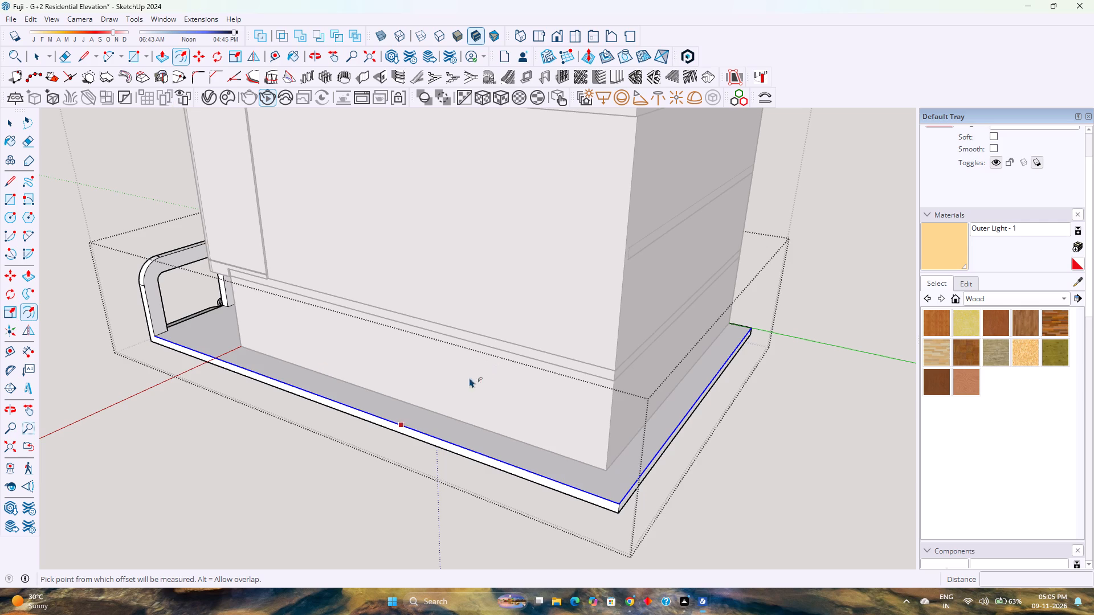
click(425, 416)
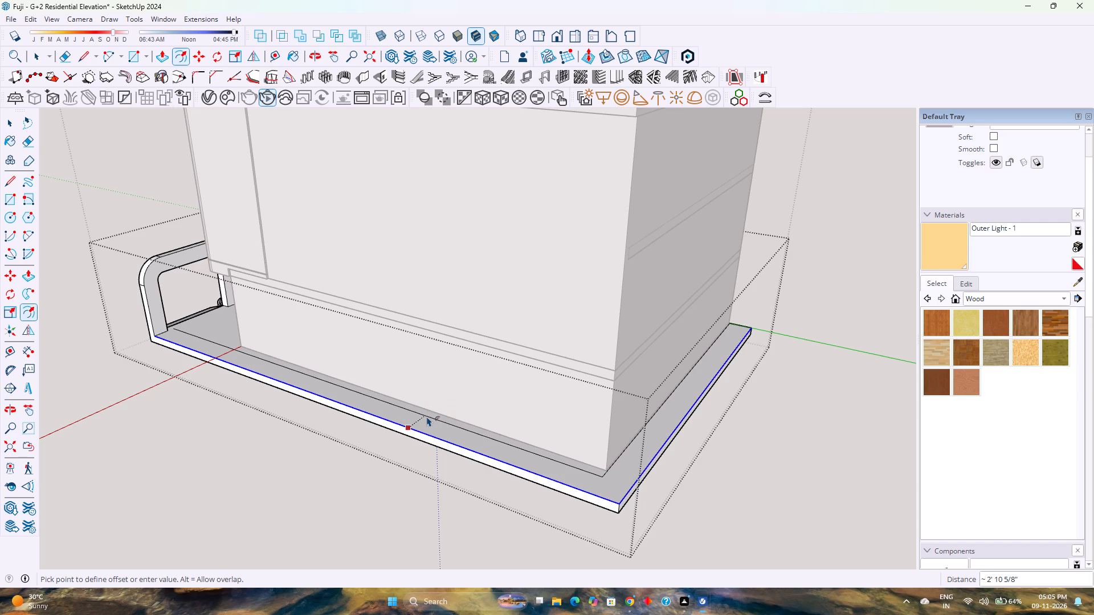
key(9)
key(Return)
Push/pull the offset strip along the plinth's side and rear up 5' to form the compound wall.
key(p)
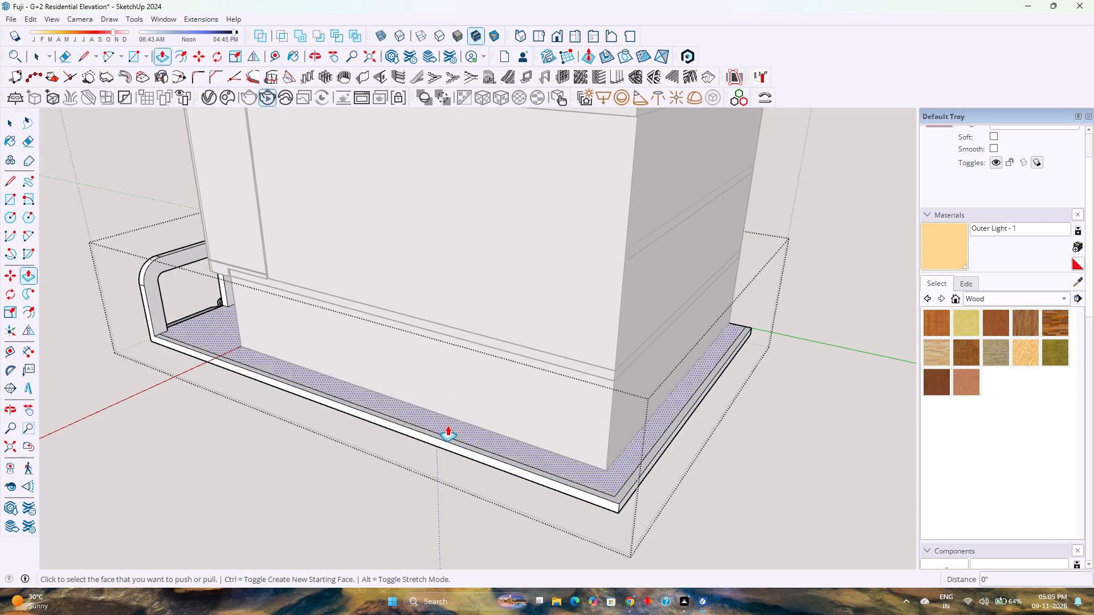
click(619, 491)
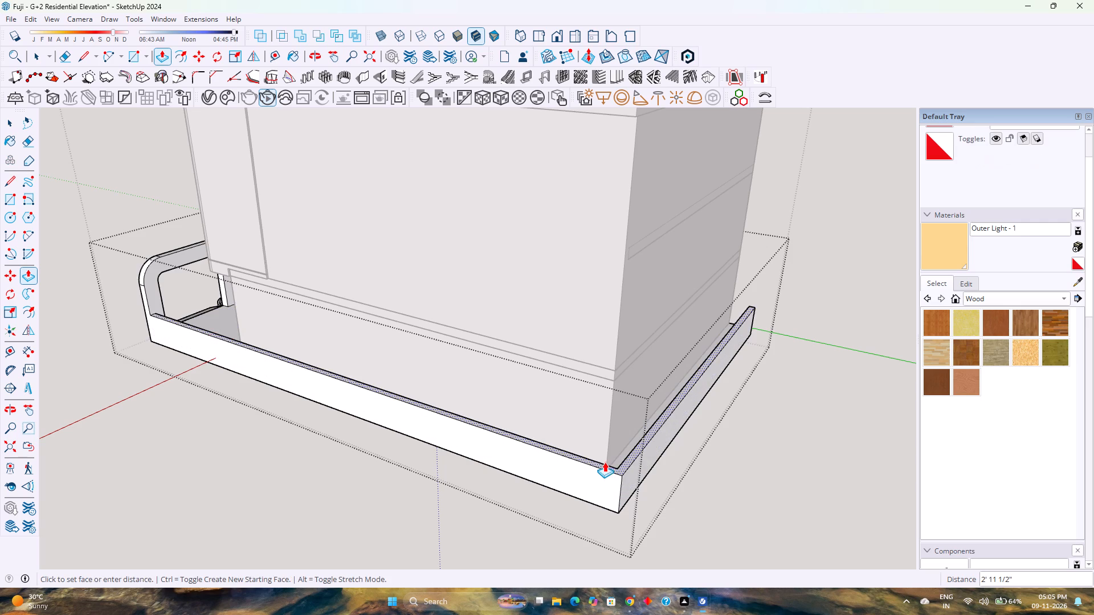
text(5')
key(Return)
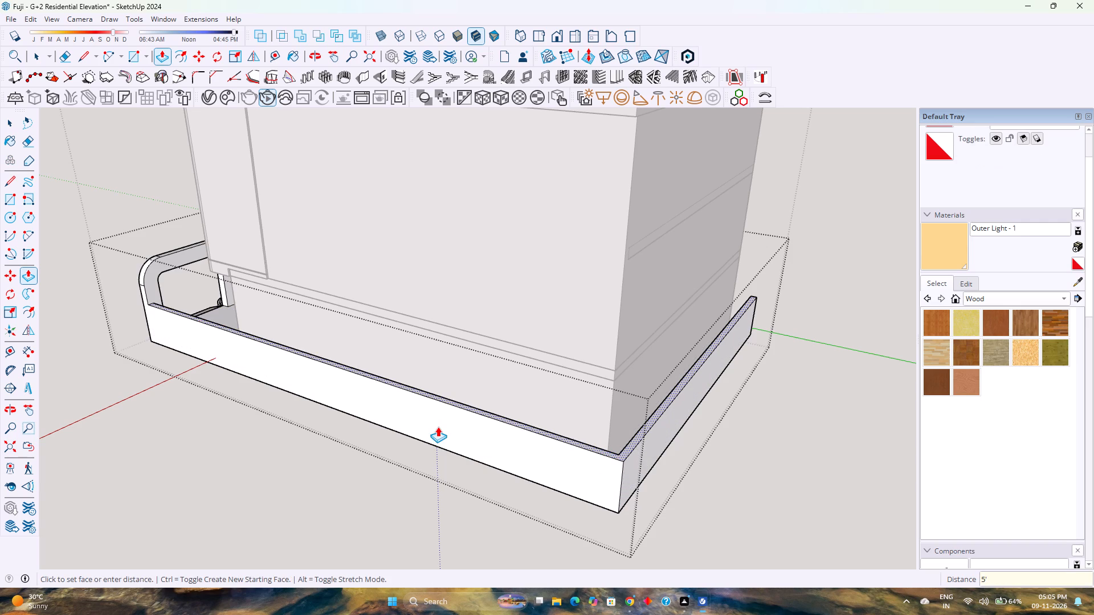
Exit the boundary group and review the compound wall together with the whole front elevation.
scroll(428, 424, down, 3)
middle_drag(333, 436, 851, 379)
scroll(687, 402, down, 4)
middle_drag(519, 450, 533, 442)
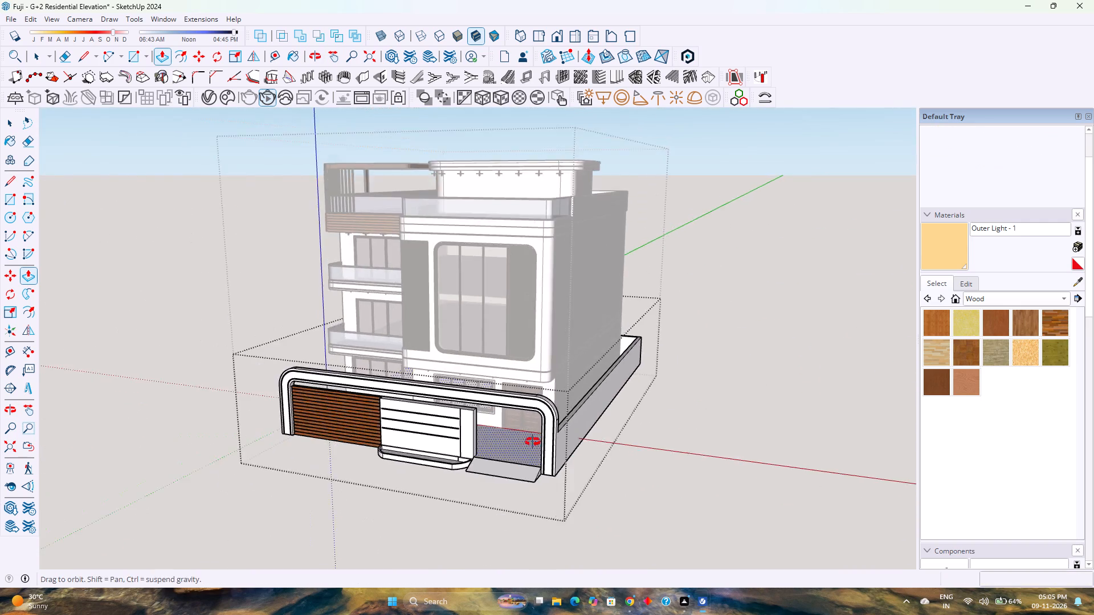
middle_drag(533, 442, 659, 383)
key(space)
scroll(676, 391, down, 2)
click(768, 404)
scroll(744, 397, up, 1)
middle_drag(740, 397, 738, 397)
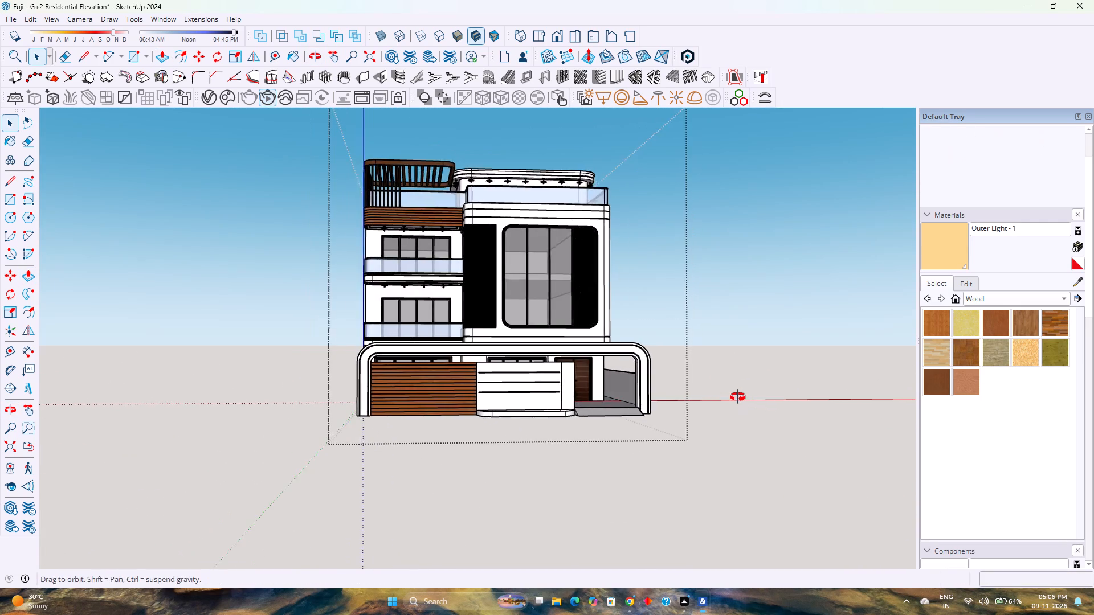
middle_drag(738, 397, 725, 400)
middle_click(711, 401)
middle_click(711, 402)
middle_drag(709, 403, 692, 405)
middle_click(635, 408)
scroll(635, 409, down, 5)
shift+middle_drag(578, 382, 692, 511)
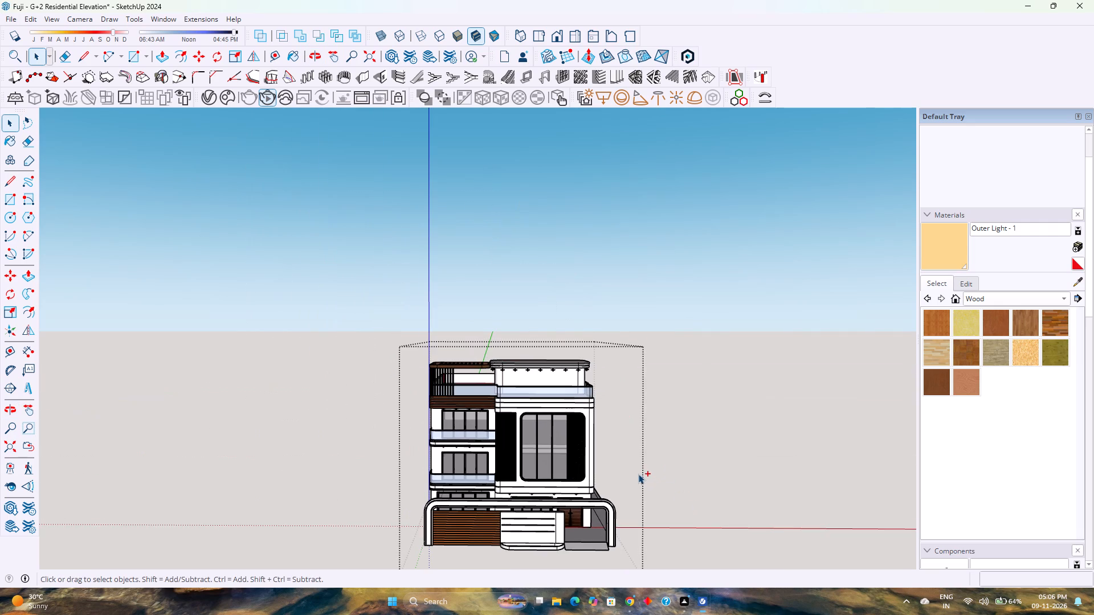
Save the model.
key(ctrl+s)
Examine the front boundary and entrance opening, with the boundary group open and the pillar face beside the opening selected.
scroll(595, 473, down, 3)
scroll(605, 523, down, 3)
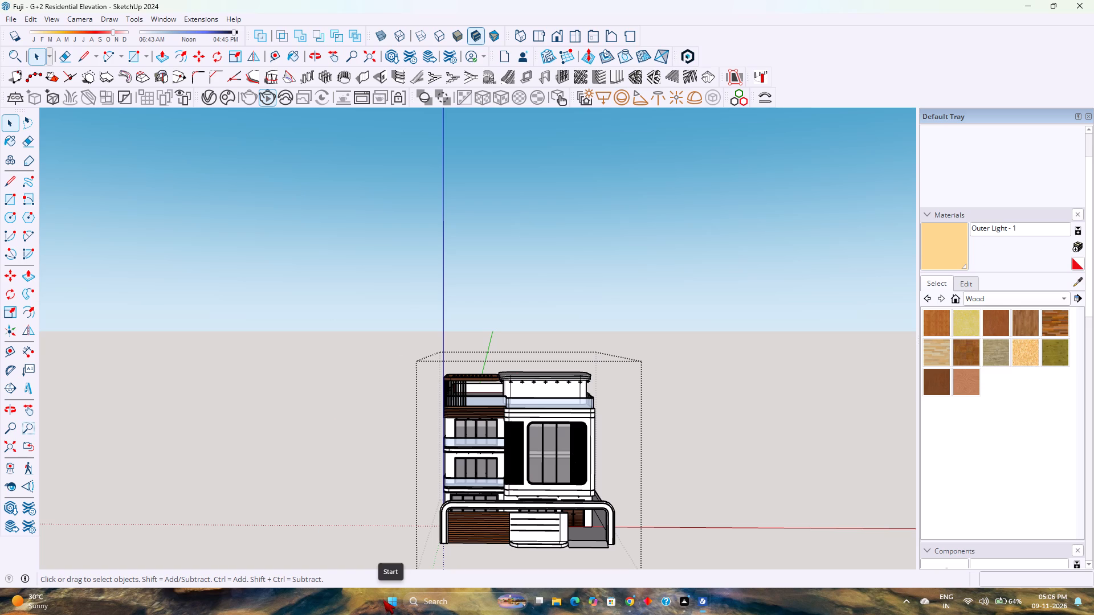
scroll(511, 496, down, 5)
scroll(532, 516, up, 6)
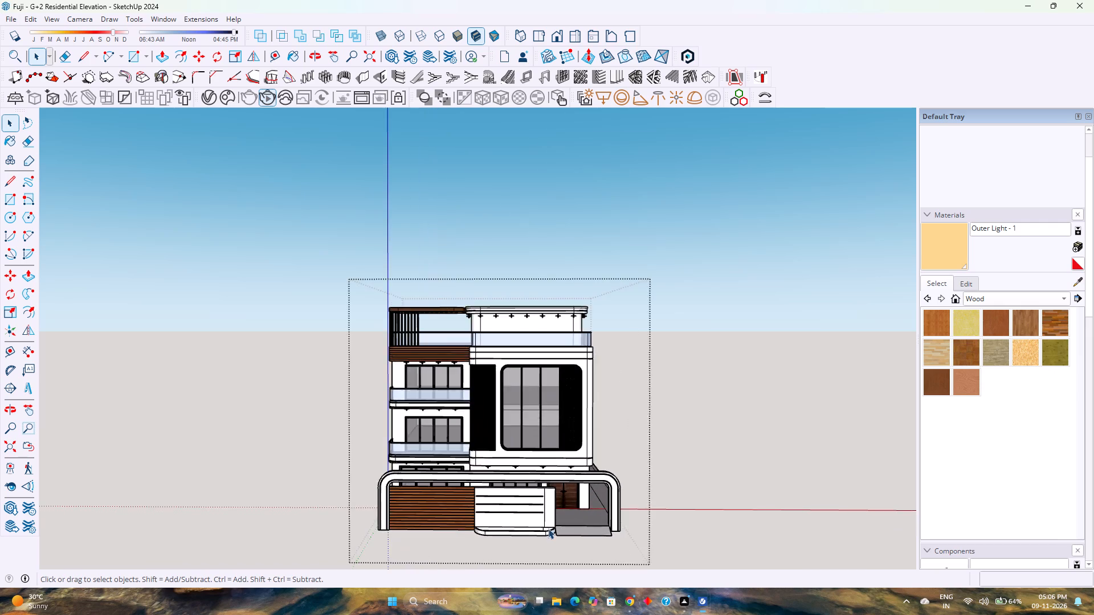
scroll(548, 528, up, 5)
middle_drag(548, 528, 530, 516)
middle_drag(526, 511, 522, 505)
middle_click(522, 505)
scroll(524, 504, up, 5)
middle_drag(526, 506, 577, 535)
middle_drag(577, 535, 594, 532)
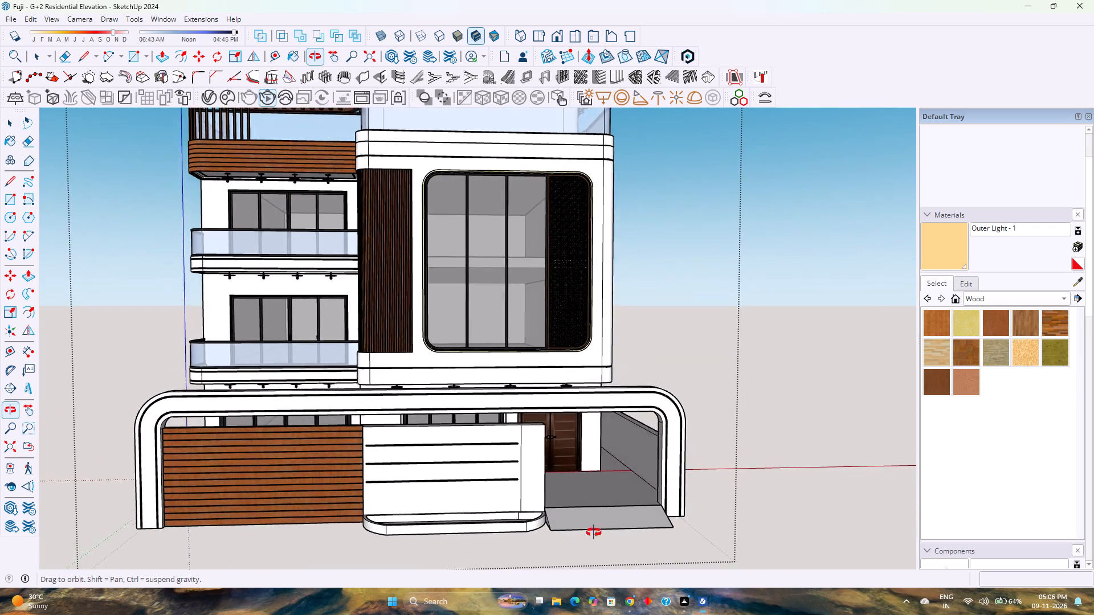
middle_drag(594, 532, 604, 530)
scroll(583, 506, up, 9)
double_click(586, 469)
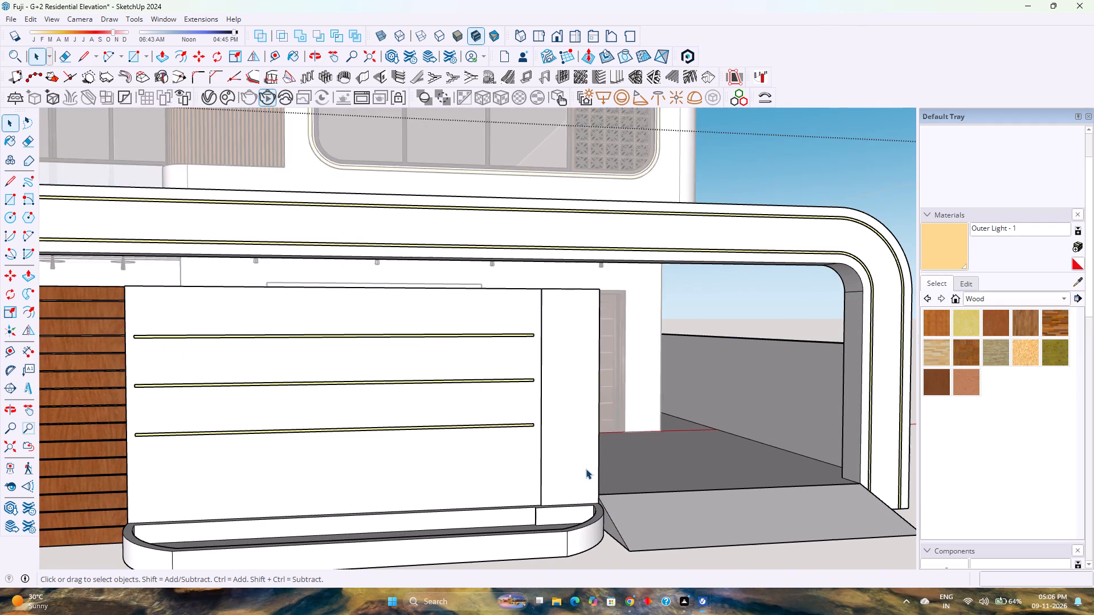
scroll(586, 469, up, 3)
click(586, 469)
scroll(586, 469, down, 4)
middle_drag(626, 462, 589, 458)
middle_click(589, 458)
scroll(589, 458, down, 3)
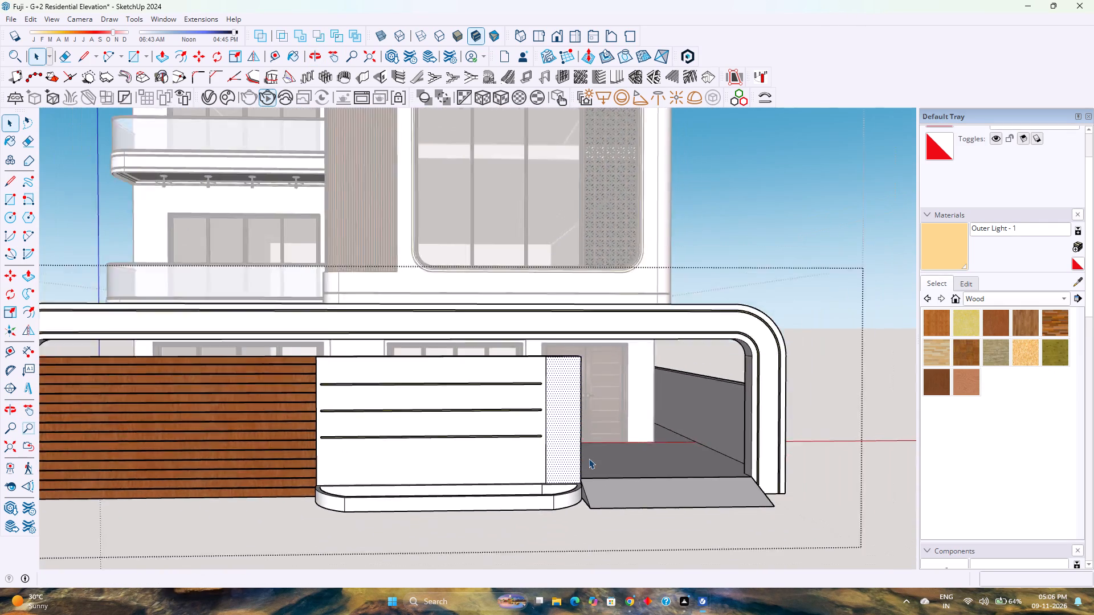
scroll(589, 458, down, 2)
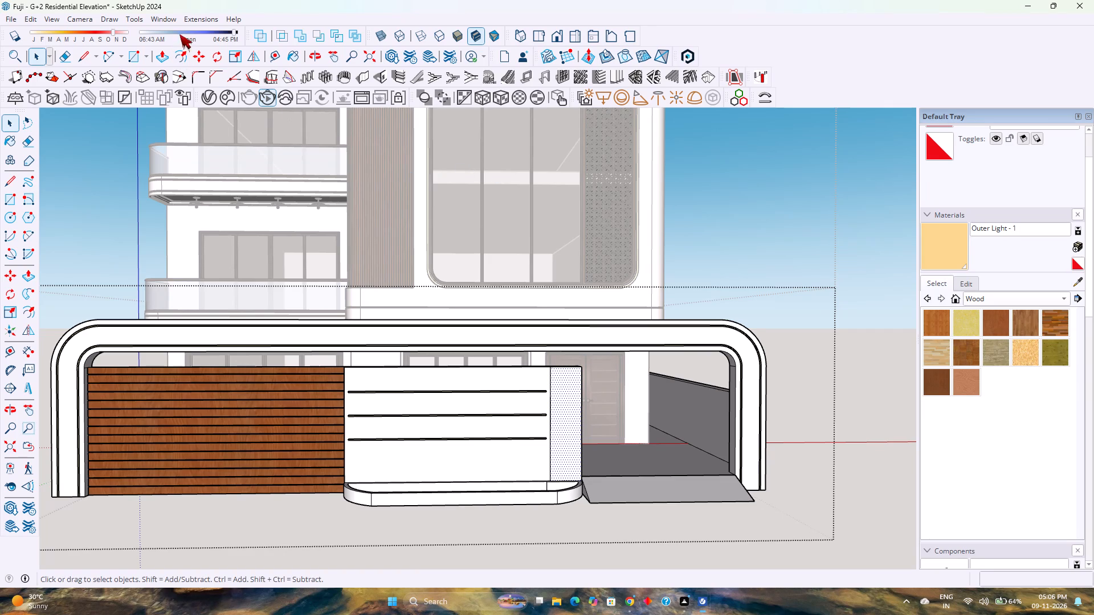
Open 3D Warehouse and replace the existing search term with "Gate".
click(169, 18)
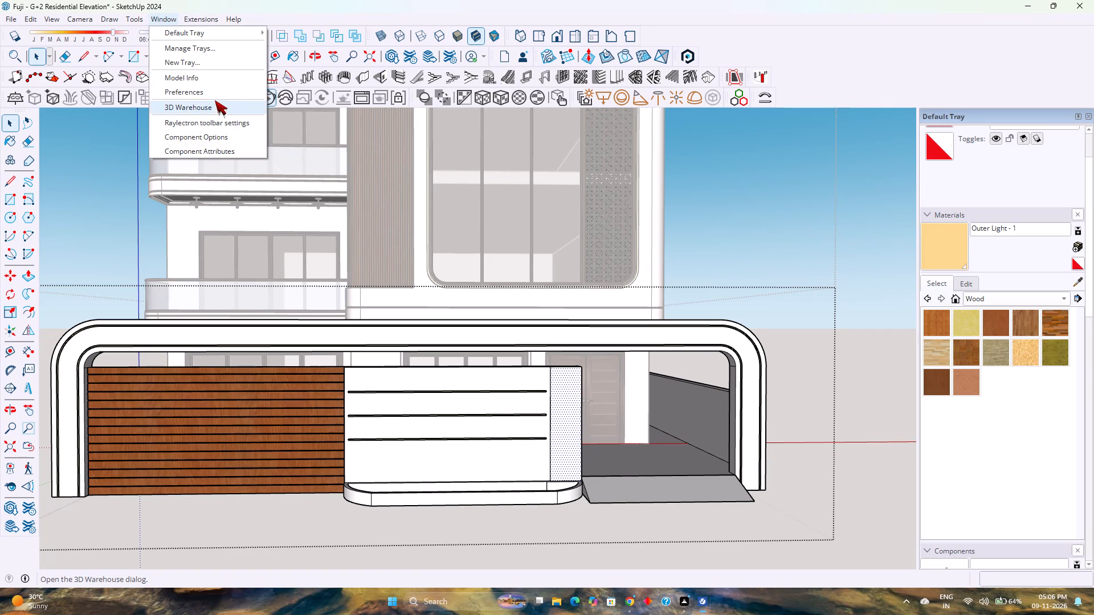
click(218, 104)
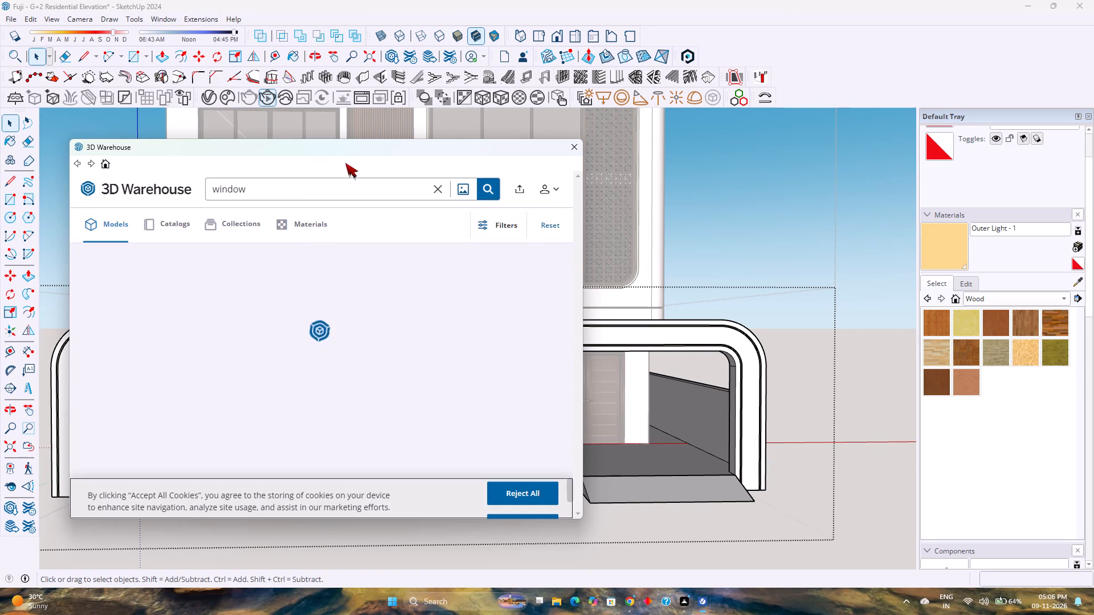
click(434, 192)
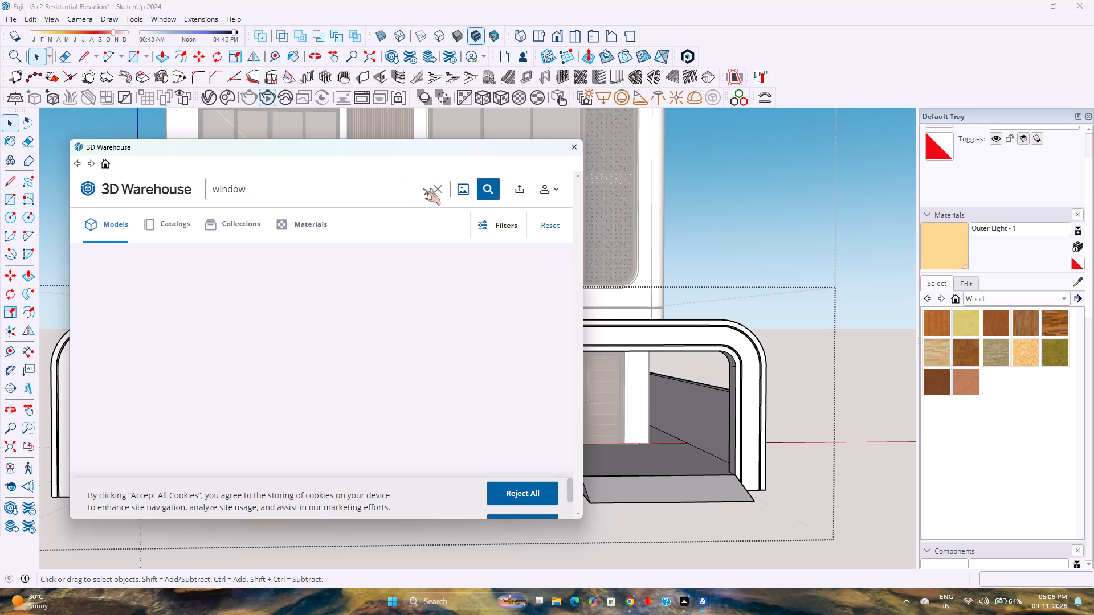
click(435, 187)
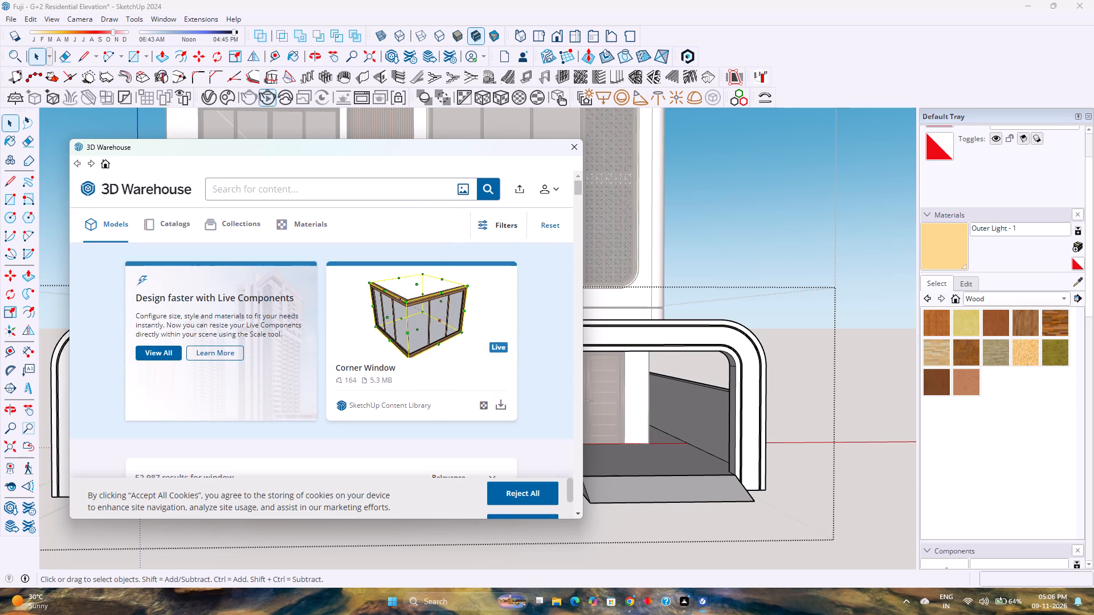
text(Gate)
key(Return)
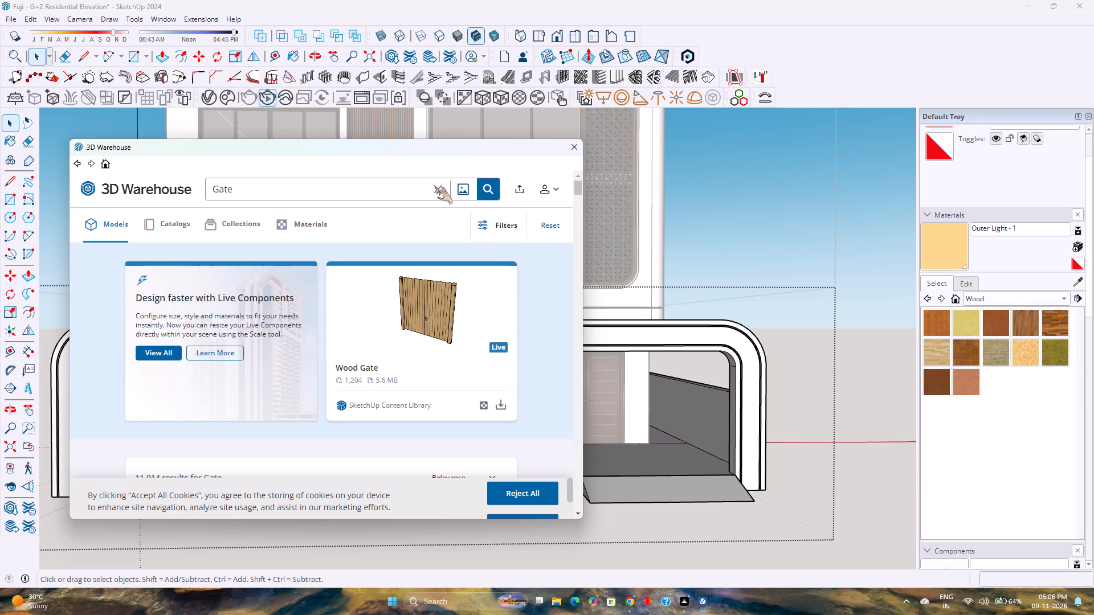
Browse the gate models for a modern design suited to the entrance opening.
scroll(342, 297, down, 5)
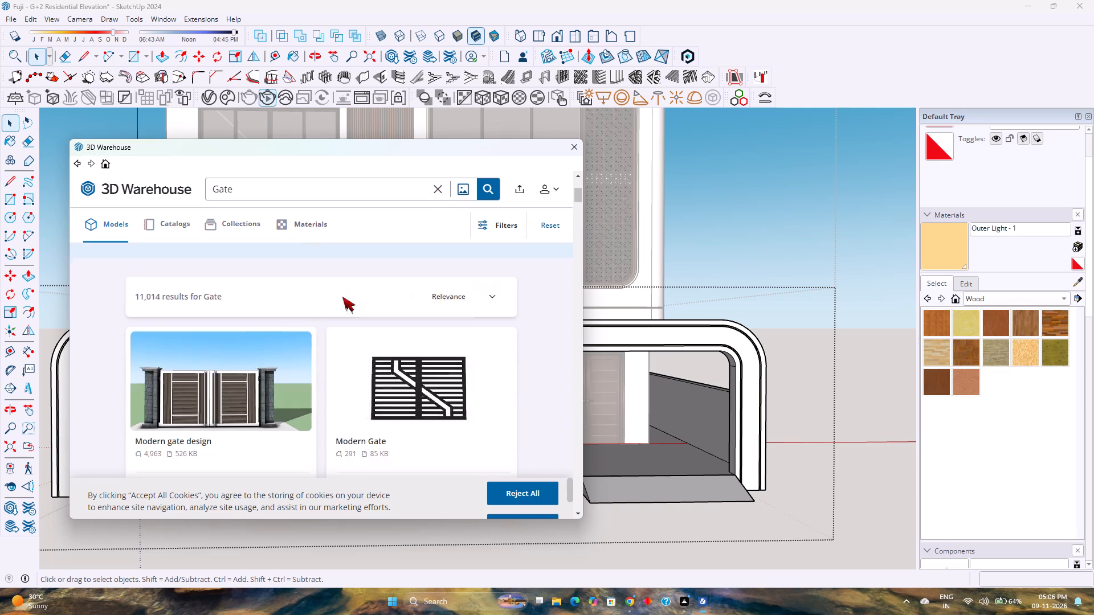
scroll(343, 298, down, 4)
scroll(343, 299, up, 5)
scroll(343, 299, down, 10)
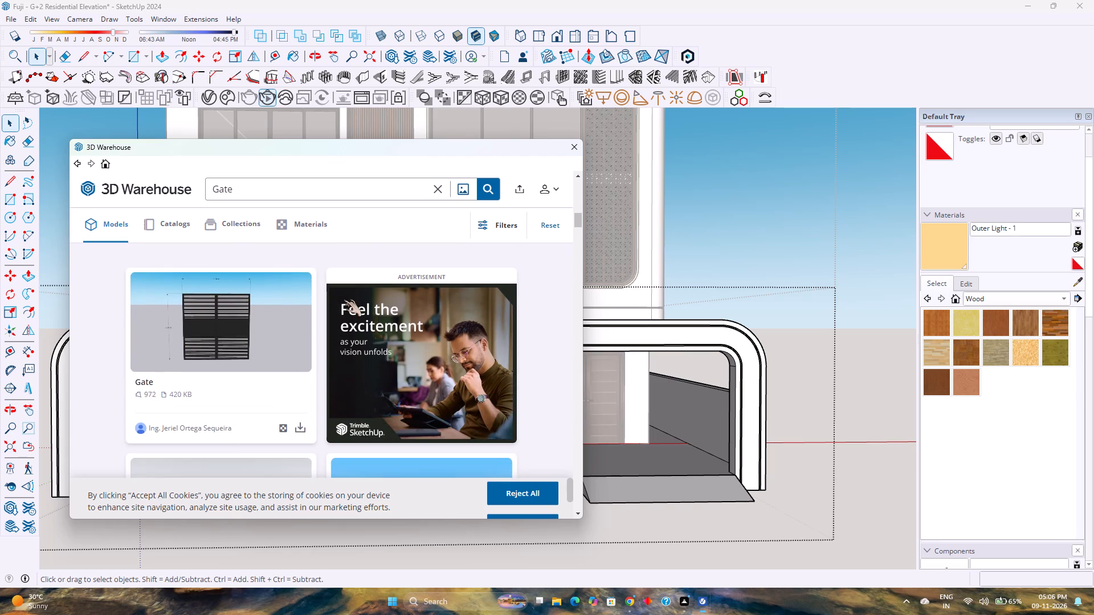
scroll(344, 300, down, 5)
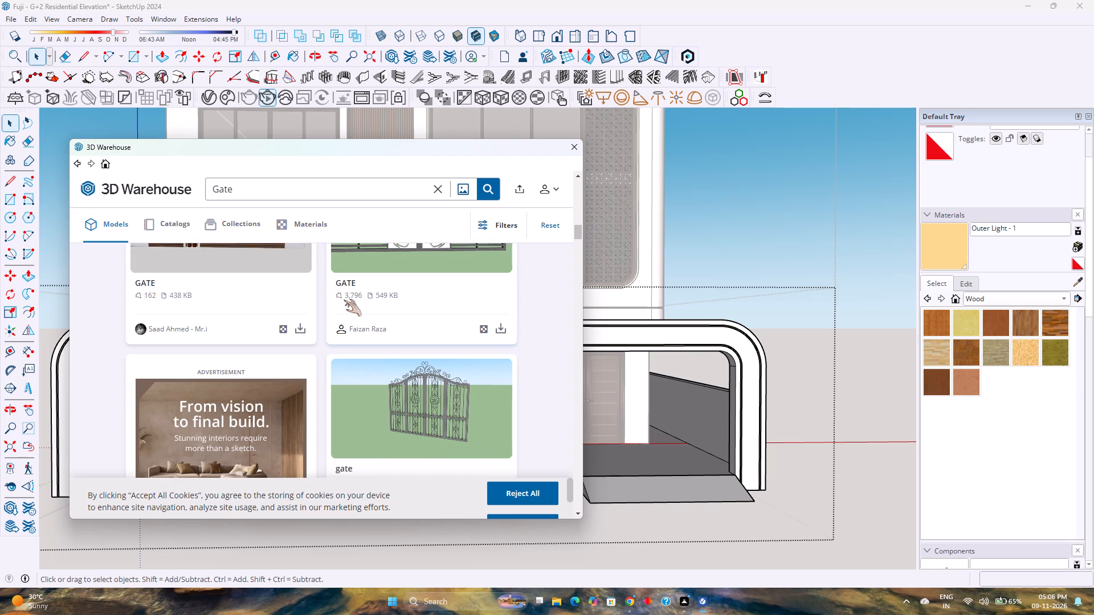
scroll(344, 300, down, 8)
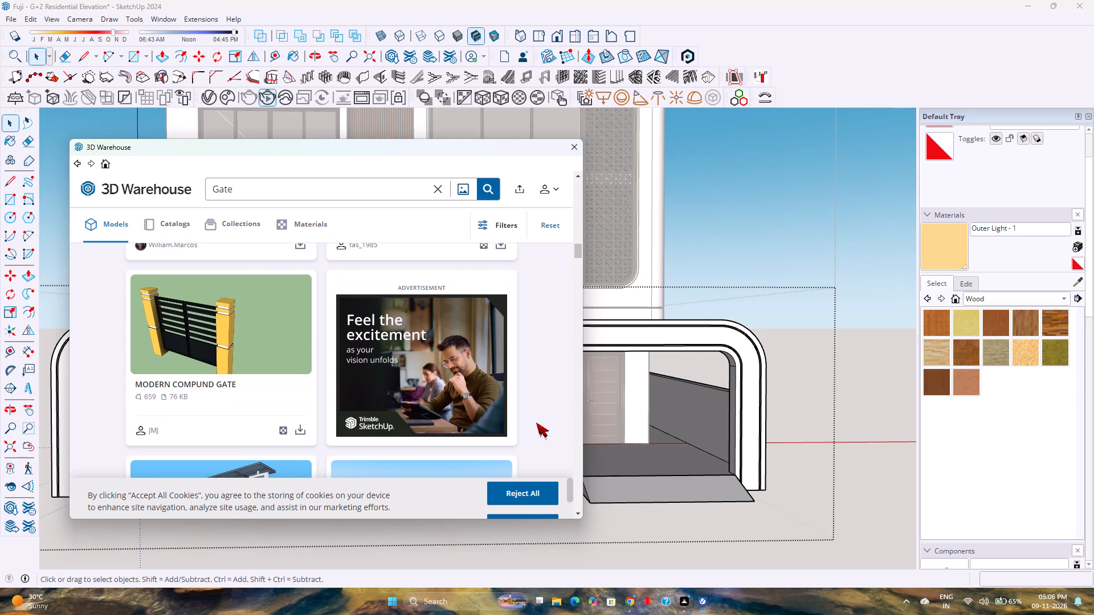
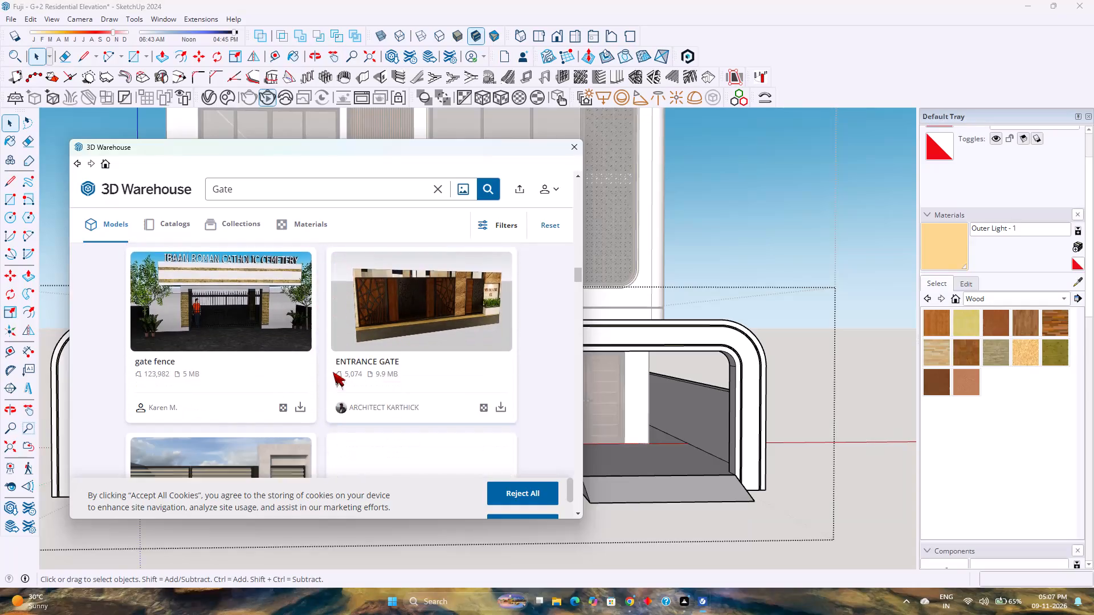
Find the 4.8 MB model "gate" with greenery along its top in the 3D Warehouse results and download it.
scroll(333, 372, up, 2)
scroll(333, 372, down, 5)
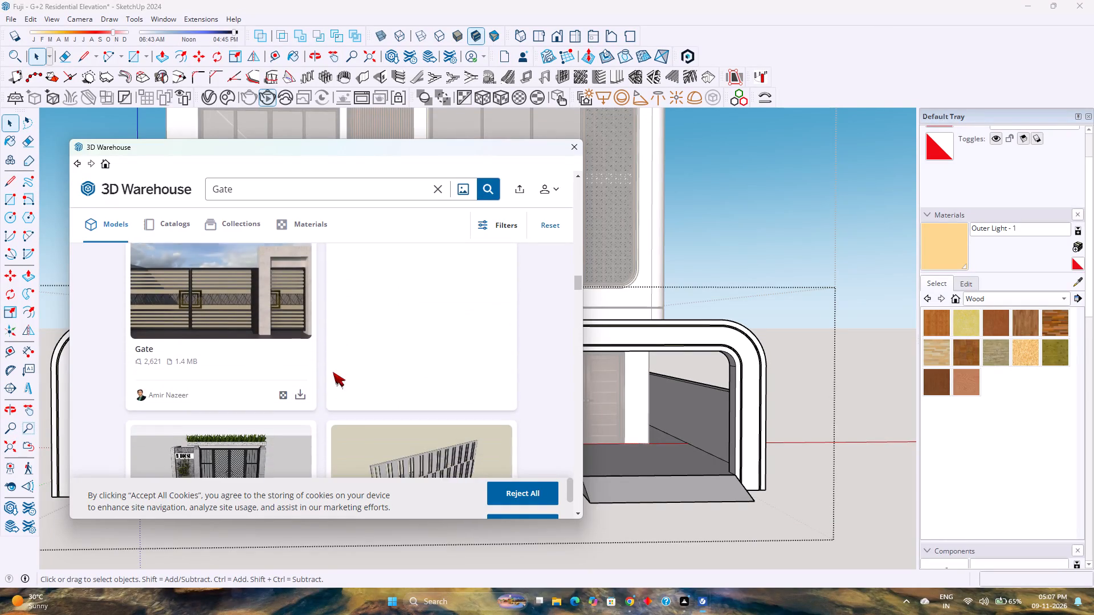
scroll(333, 372, down, 5)
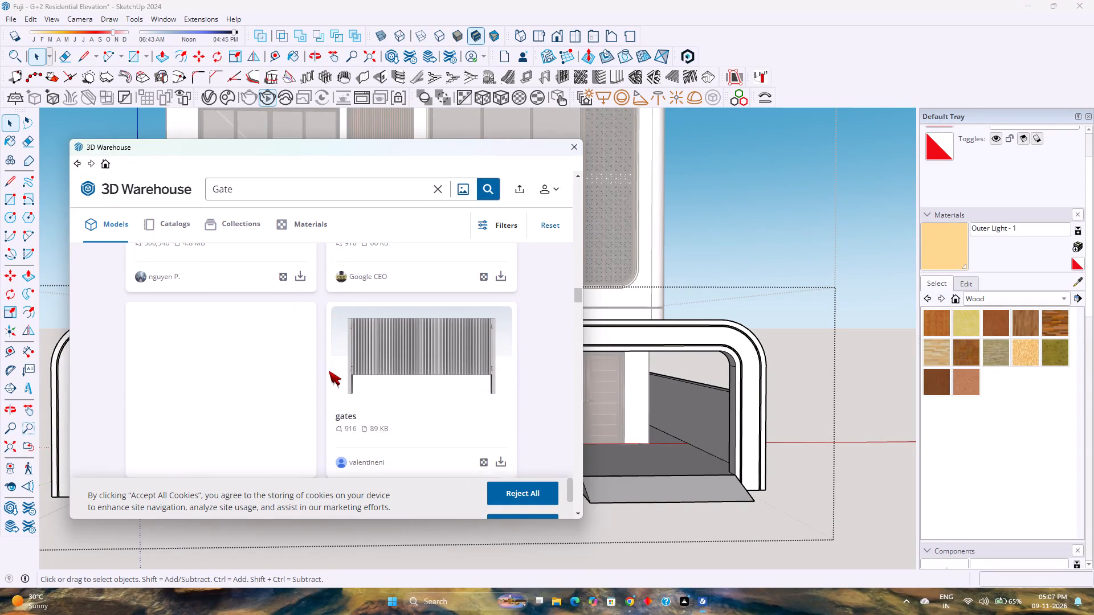
scroll(329, 371, up, 2)
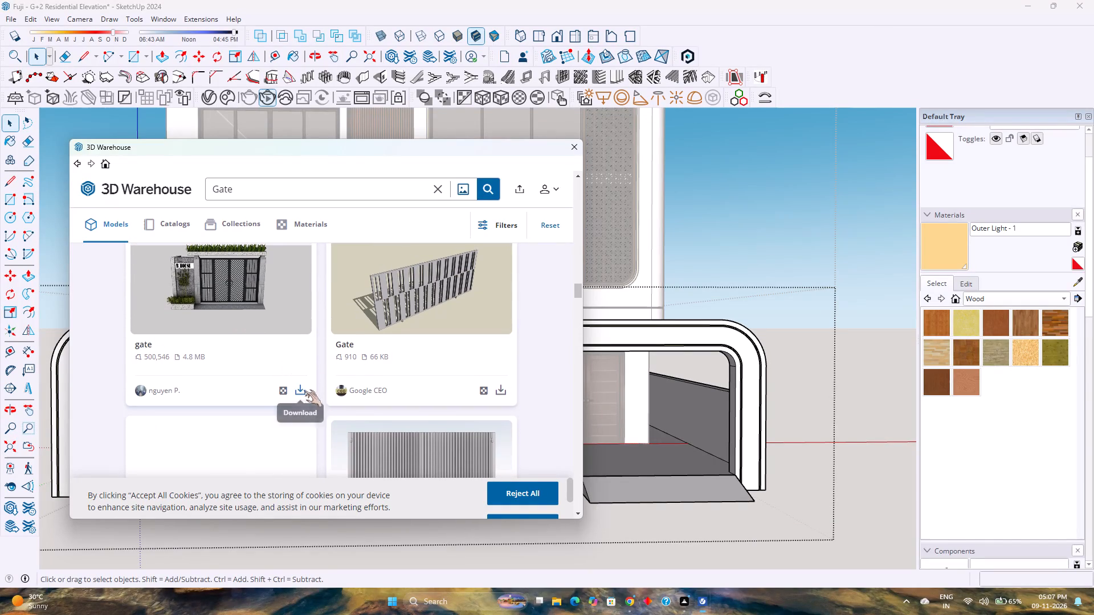
click(305, 389)
click(285, 346)
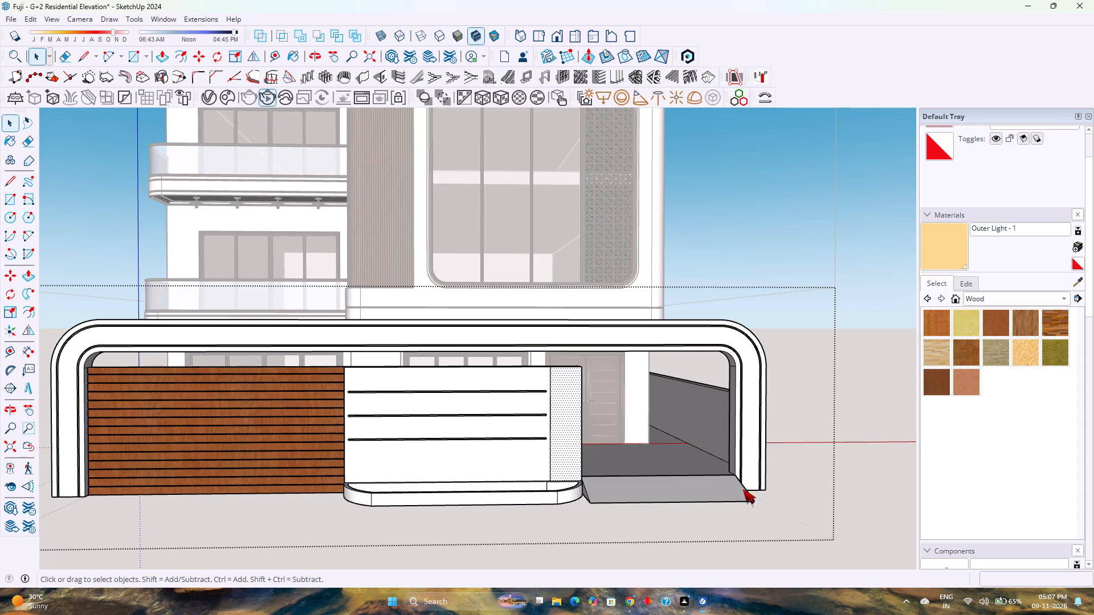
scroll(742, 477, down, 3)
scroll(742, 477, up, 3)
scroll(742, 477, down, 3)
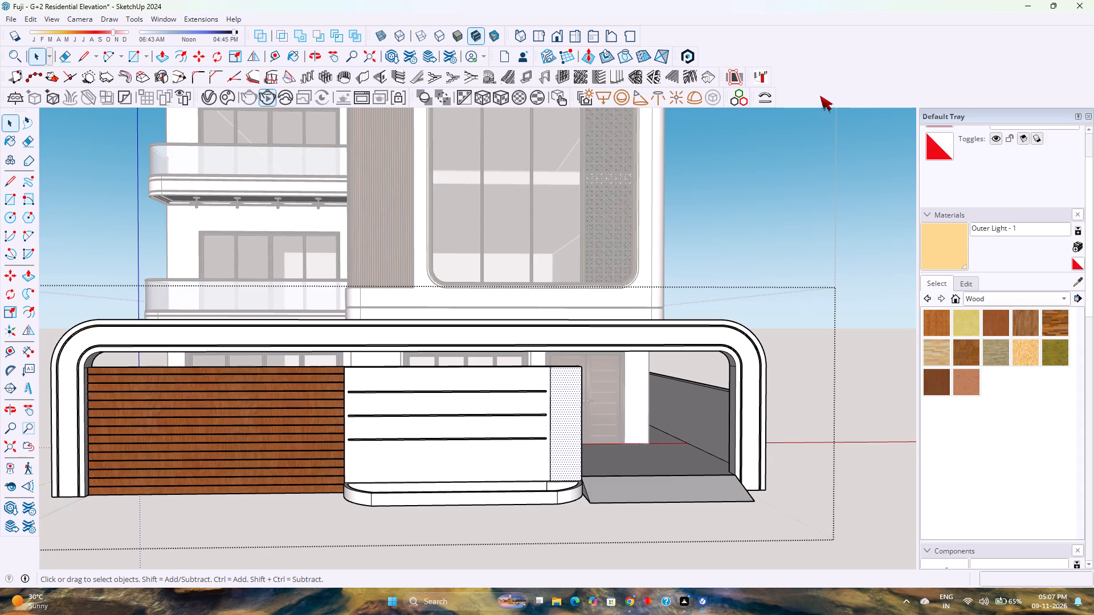
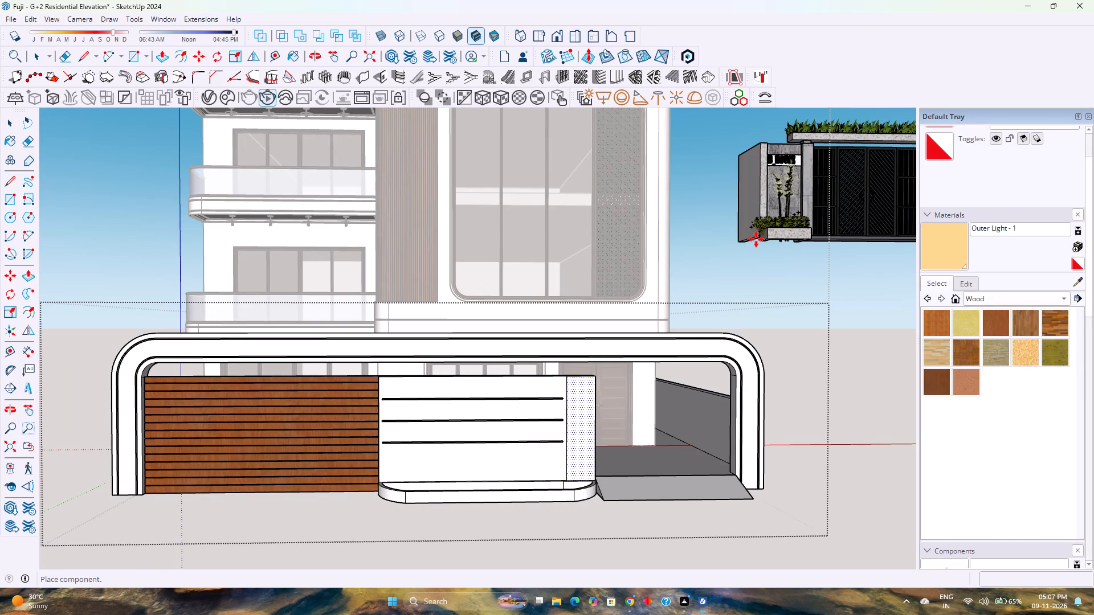
Place the downloaded gate model on the open ground beside the front boundary wall.
scroll(791, 434, down, 4)
middle_drag(789, 435, 745, 490)
scroll(752, 520, down, 5)
click(753, 552)
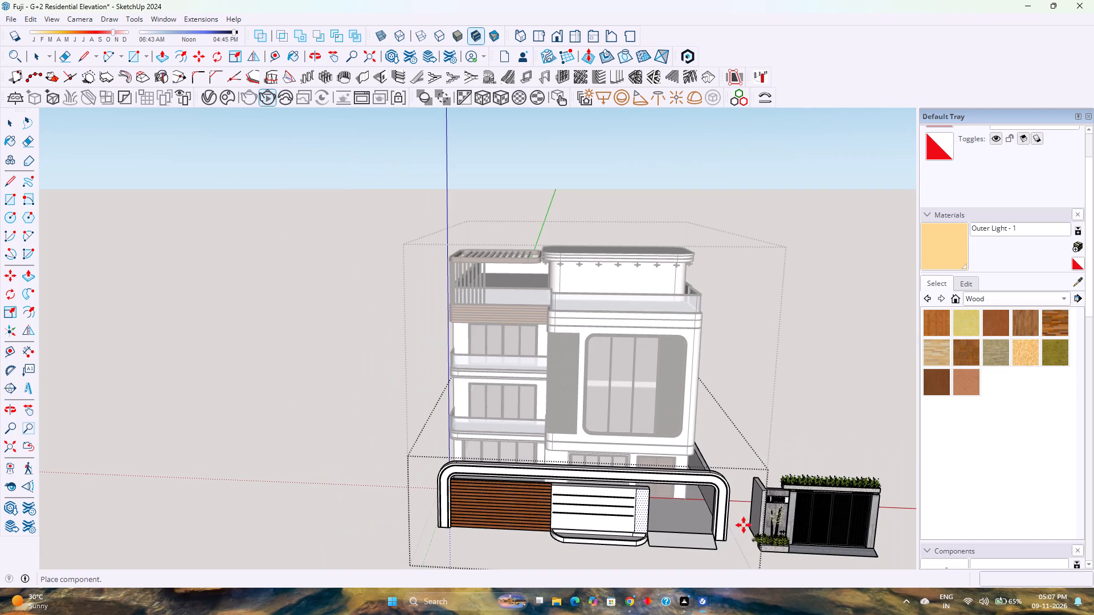
Open the placed model for editing and delete everything except the black gate panels, including the walls and greenery.
scroll(742, 519, up, 4)
scroll(742, 519, down, 4)
scroll(742, 519, up, 4)
scroll(742, 519, down, 5)
scroll(742, 519, up, 5)
key(space)
scroll(803, 527, up, 2)
double_click(803, 527)
scroll(803, 527, up, 4)
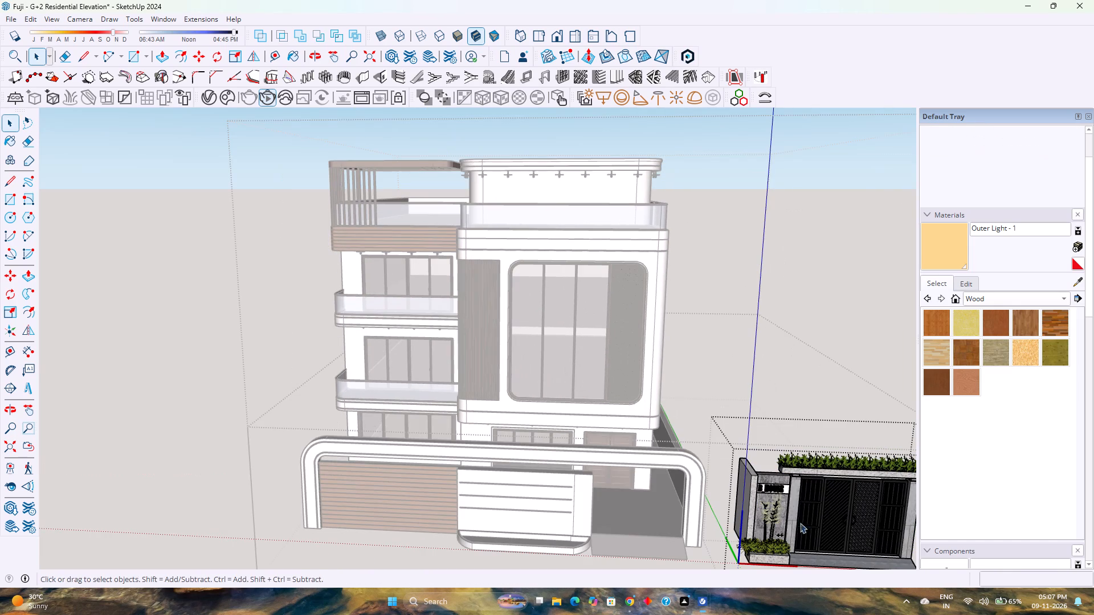
click(811, 511)
right_click(811, 511)
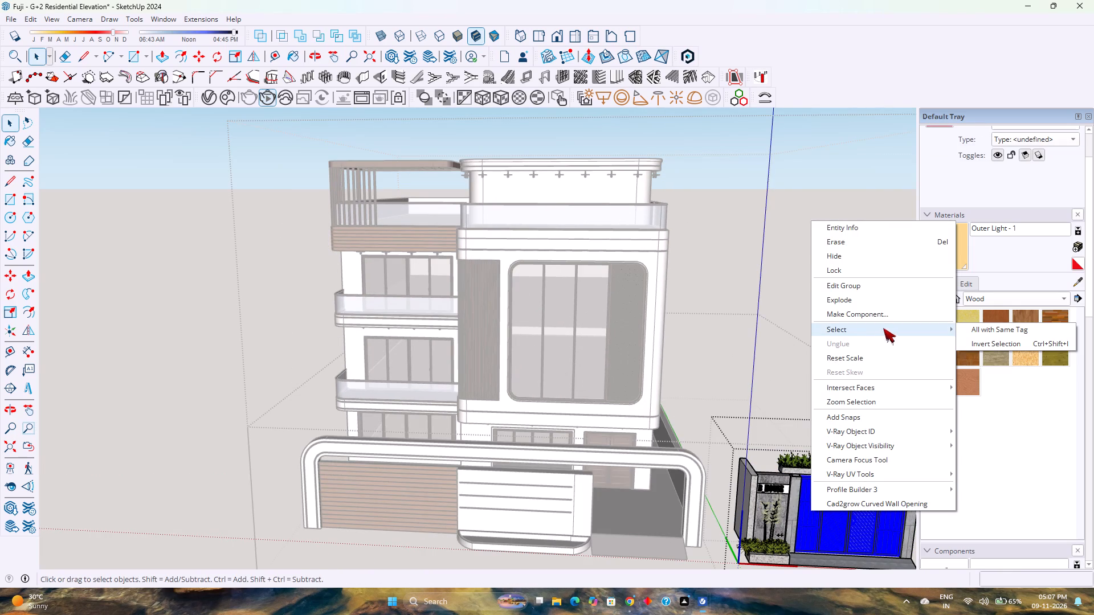
click(982, 341)
key(Delete)
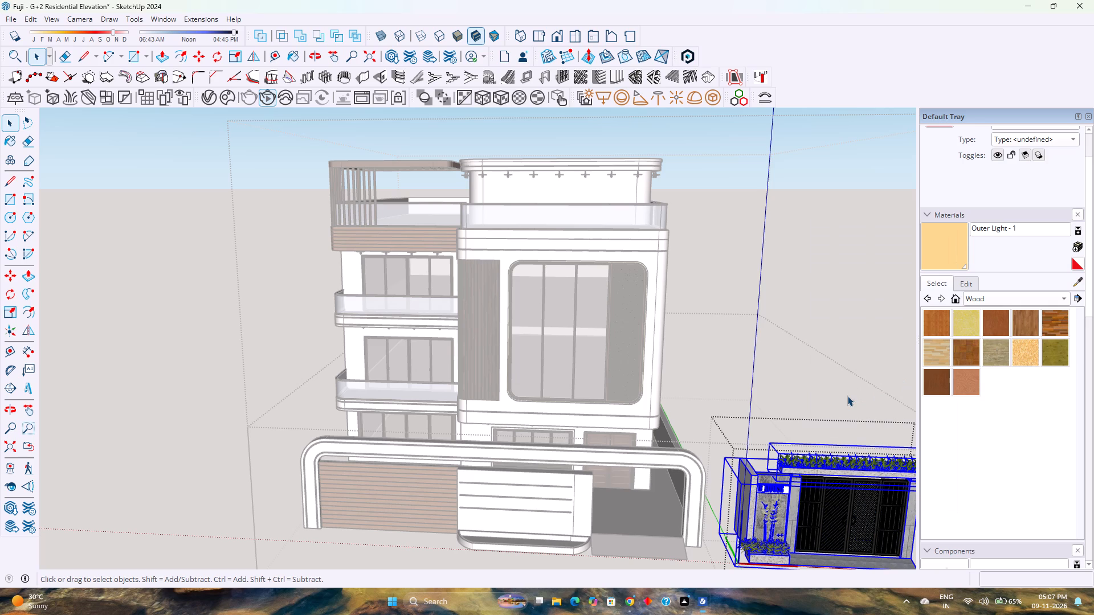
Delete anything other than the gate panels still left inside the model, and close the component.
scroll(759, 490, down, 4)
click(809, 517)
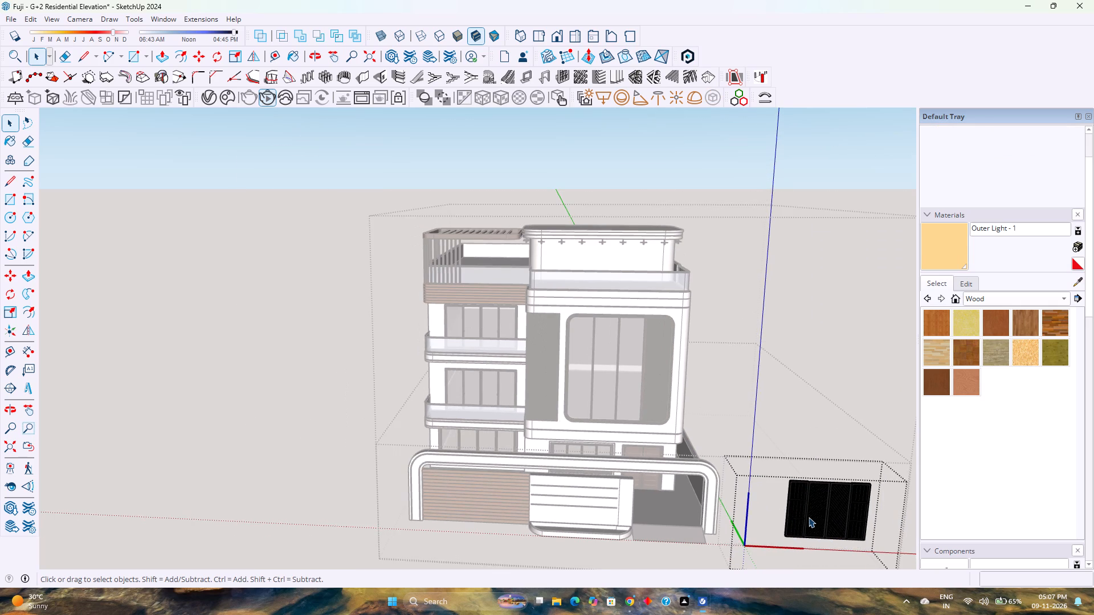
scroll(803, 516, up, 3)
right_click(792, 512)
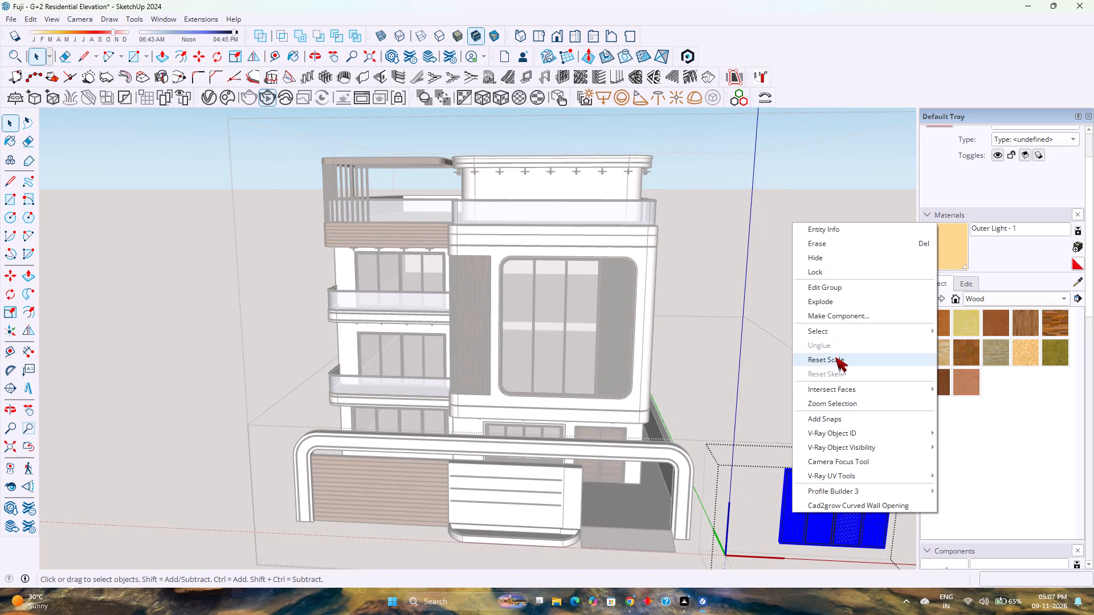
click(947, 344)
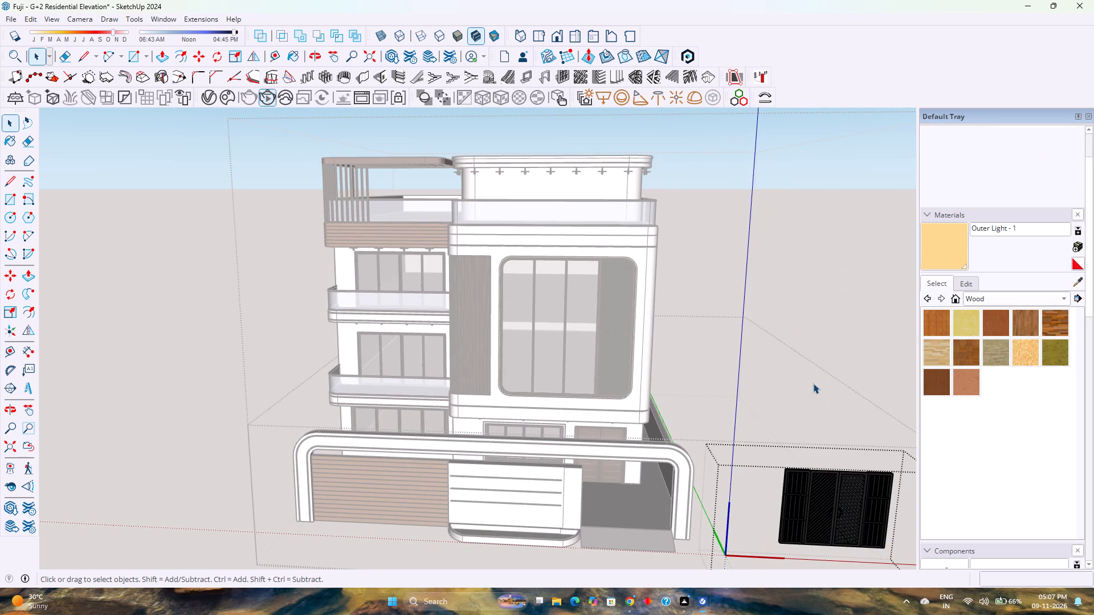
key(Delete)
click(819, 499)
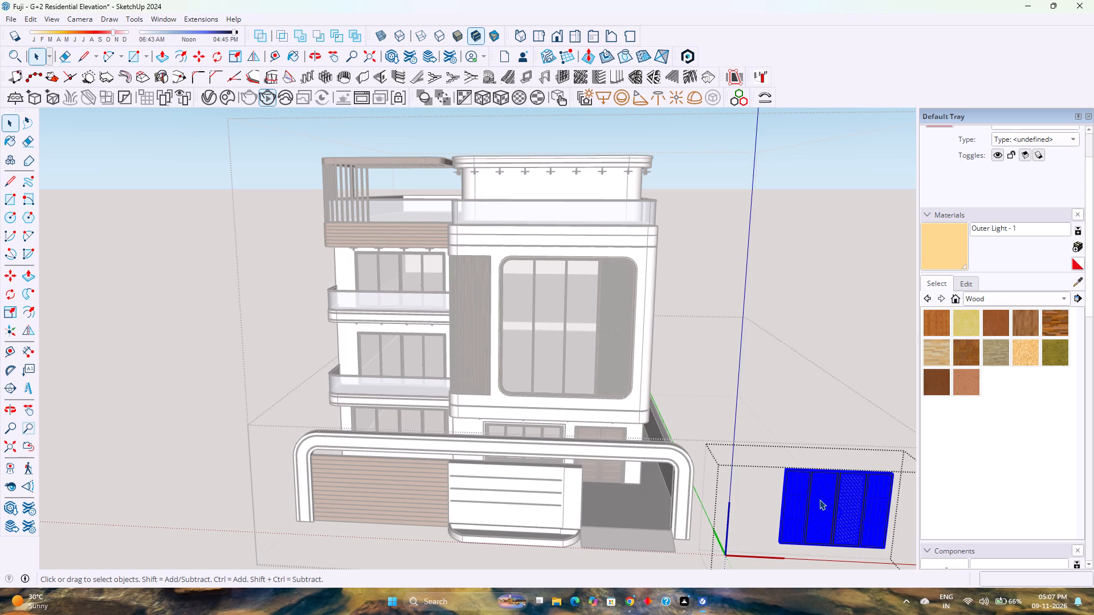
key(Escape)
Move the gate by its bottom corner to the foot of the white feature wall at the driveway opening.
click(819, 499)
scroll(818, 499, up, 4)
shift+middle_drag(761, 523, 758, 517)
shift+middle_drag(757, 514, 750, 405)
scroll(758, 472, up, 3)
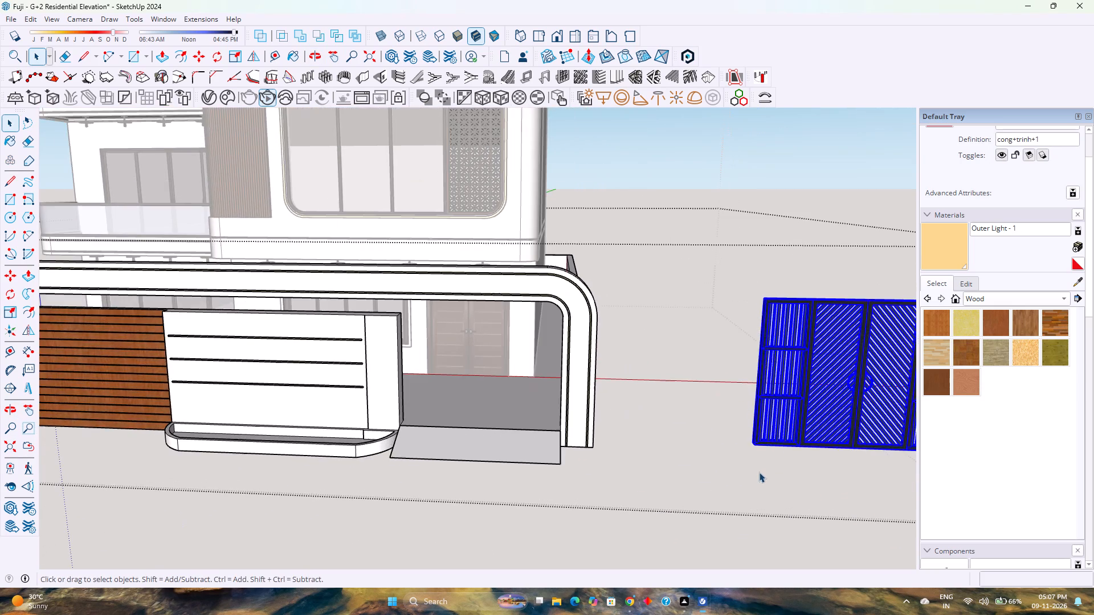
middle_drag(671, 427, 733, 450)
scroll(761, 483, up, 3)
shift+middle_drag(746, 478, 606, 371)
shift+middle_click(606, 371)
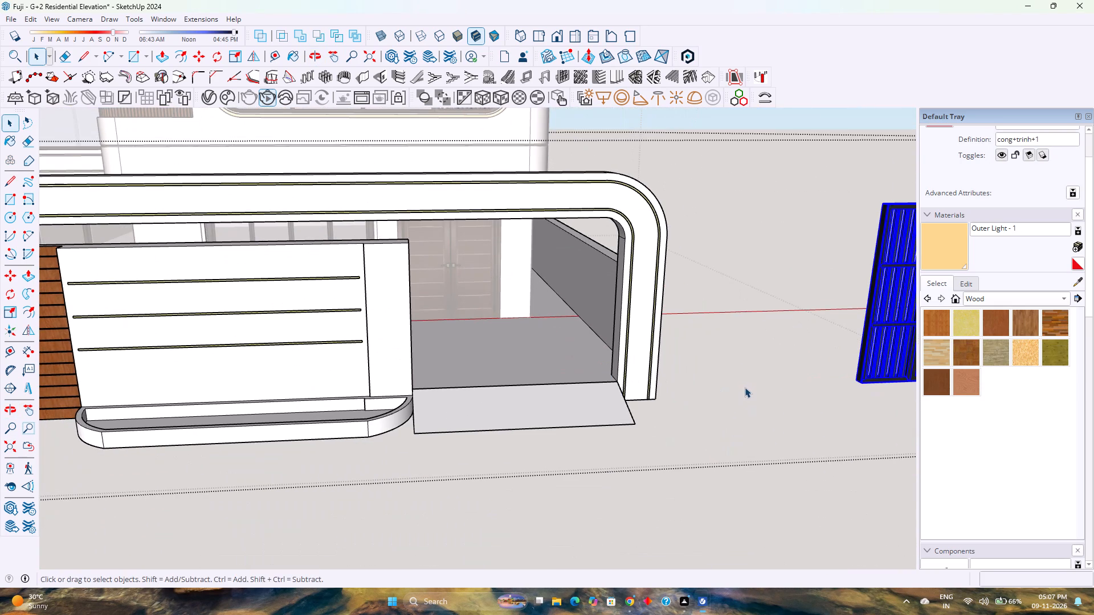
key(m)
scroll(846, 393, up, 7)
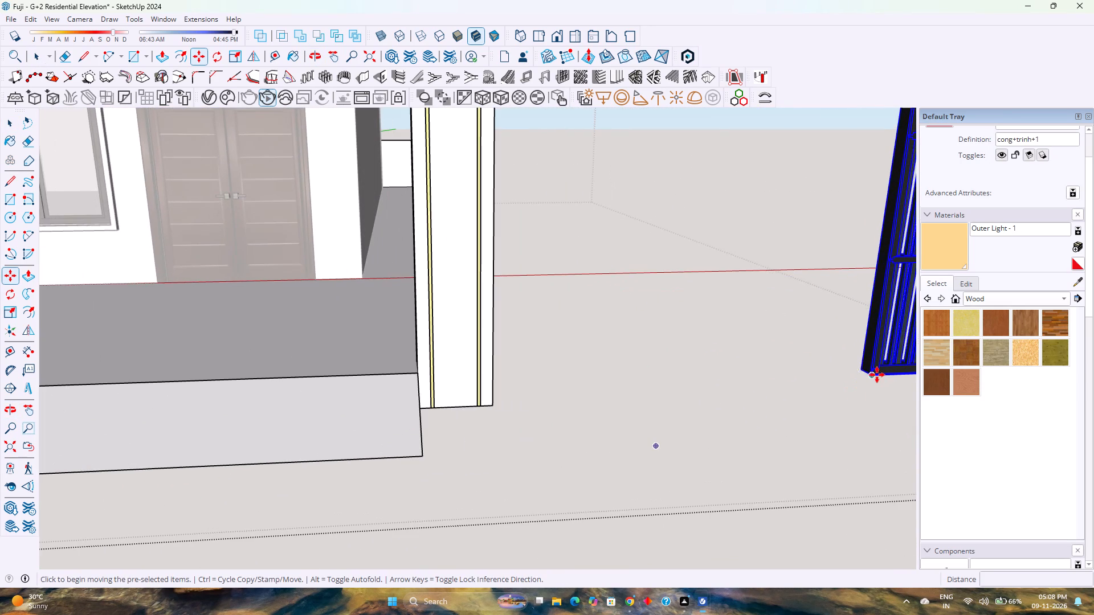
scroll(876, 375, up, 10)
middle_drag(862, 380, 807, 376)
scroll(807, 373, down, 5)
scroll(692, 355, down, 9)
shift+middle_drag(484, 317, 658, 452)
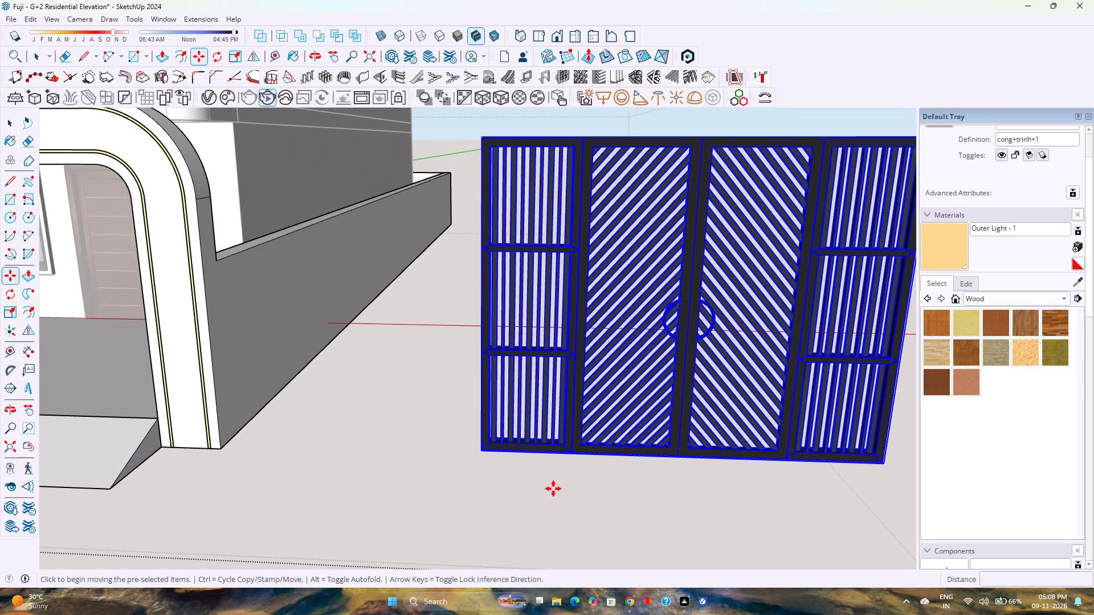
scroll(517, 470, up, 14)
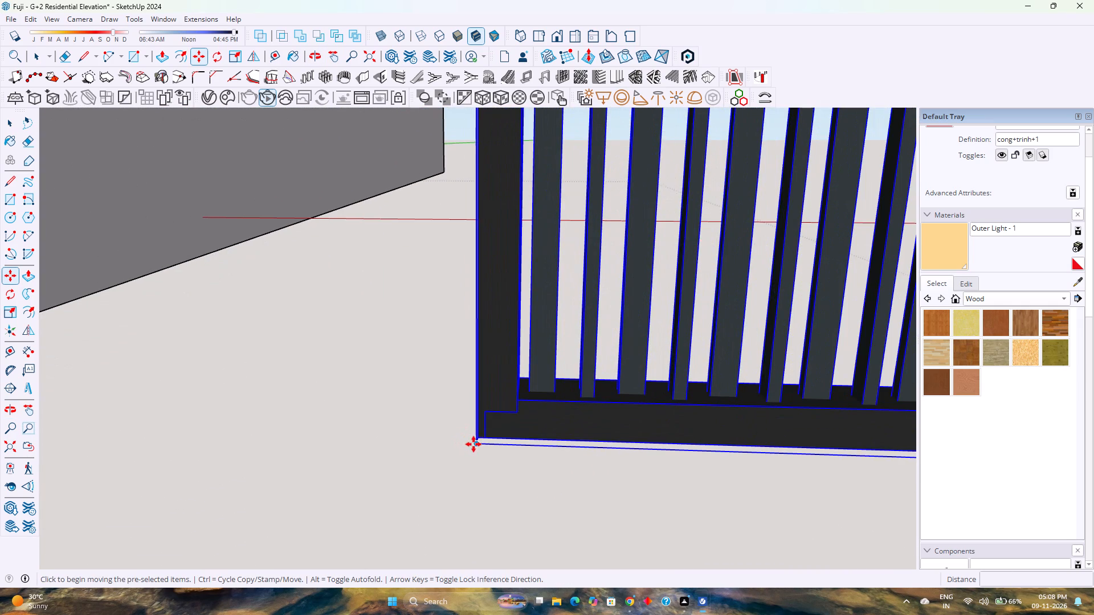
click(473, 444)
scroll(430, 419, down, 20)
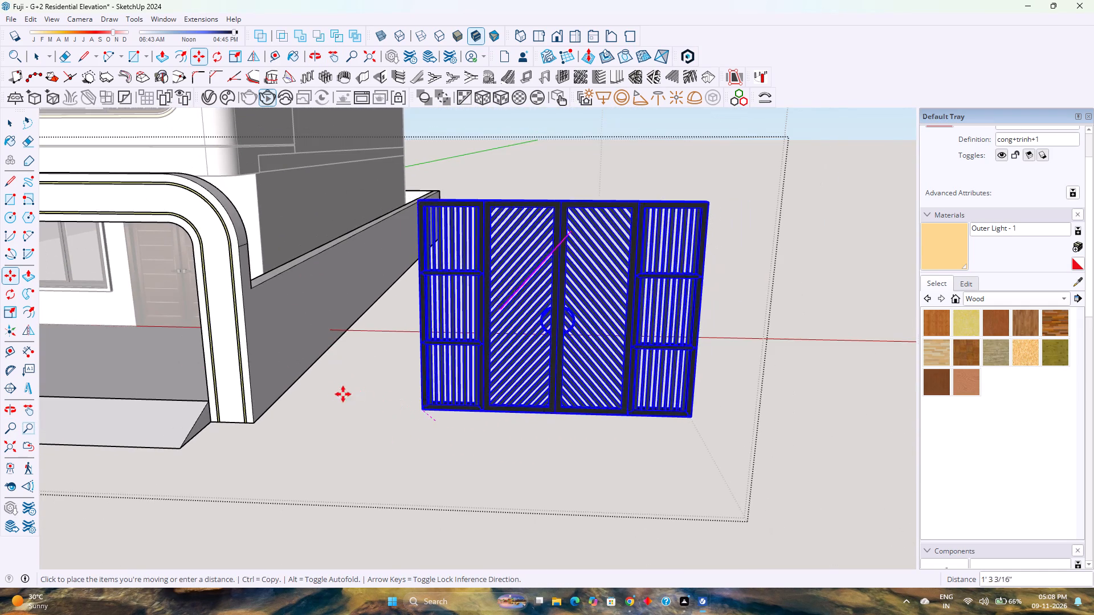
shift+middle_drag(337, 391, 708, 463)
scroll(374, 463, up, 9)
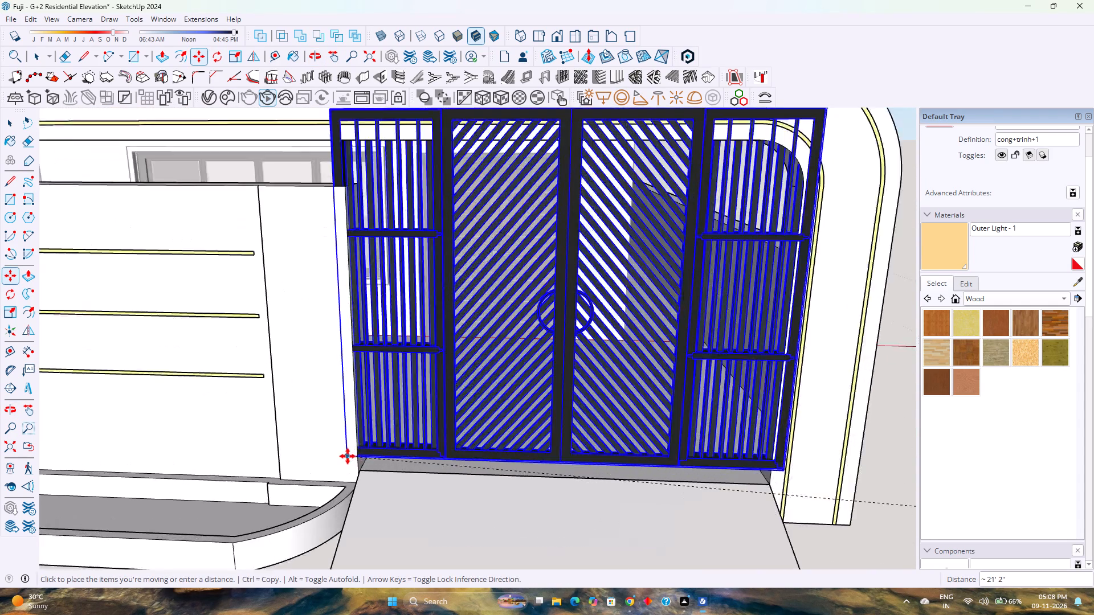
scroll(348, 456, up, 13)
middle_drag(366, 470, 348, 494)
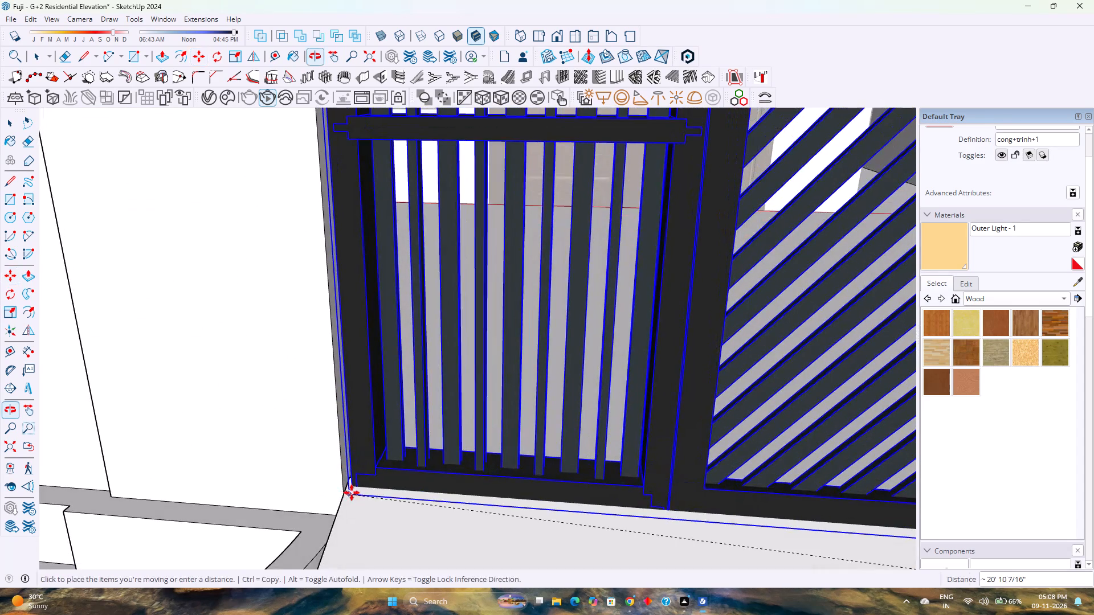
click(346, 476)
Scale the gate down uniformly to about 0.86 from its upper outer corner so it clears the arch.
scroll(399, 436, down, 14)
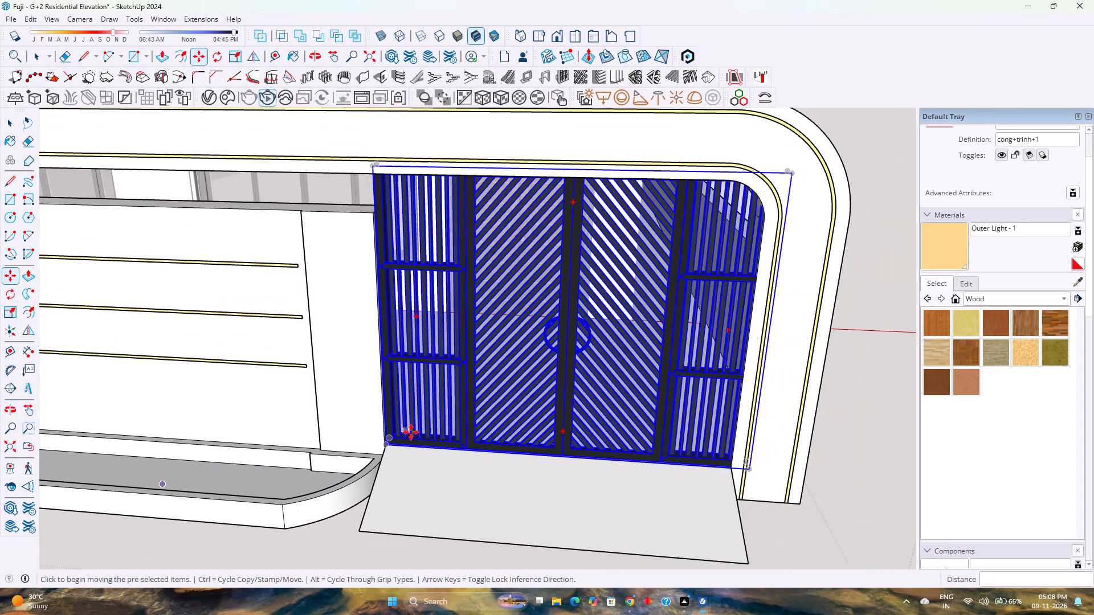
shift+middle_drag(607, 392, 602, 444)
middle_drag(549, 442, 648, 329)
scroll(680, 333, down, 3)
key(s)
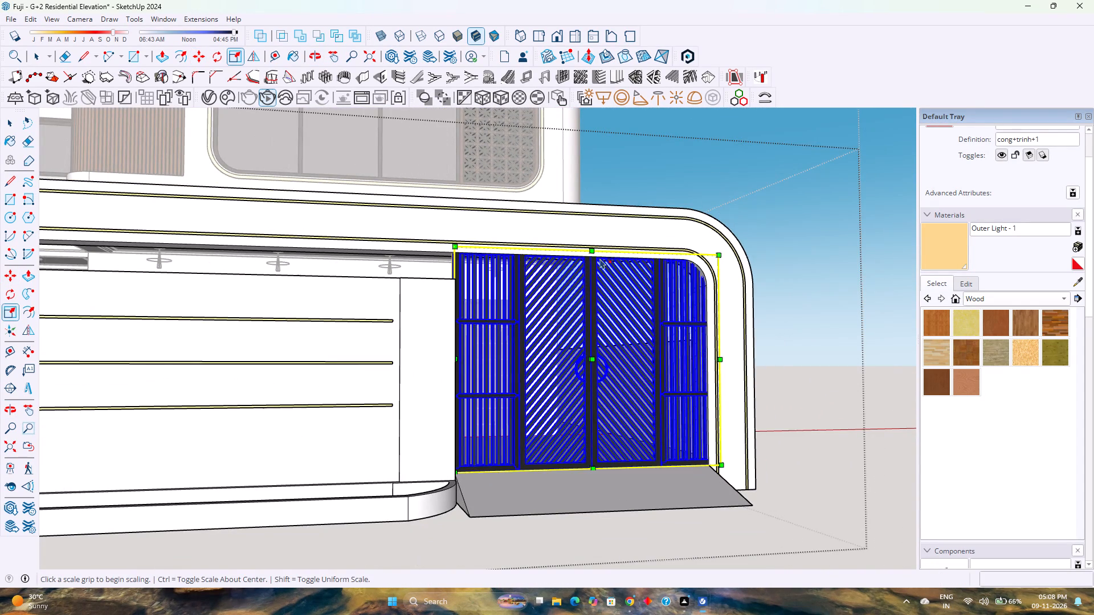
scroll(597, 254, up, 7)
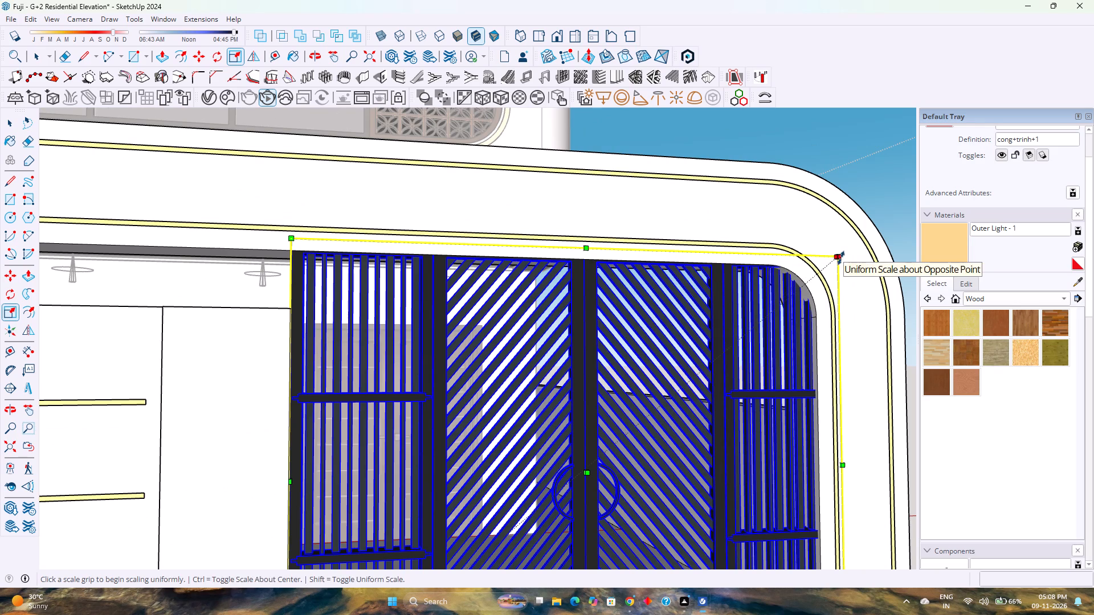
click(841, 258)
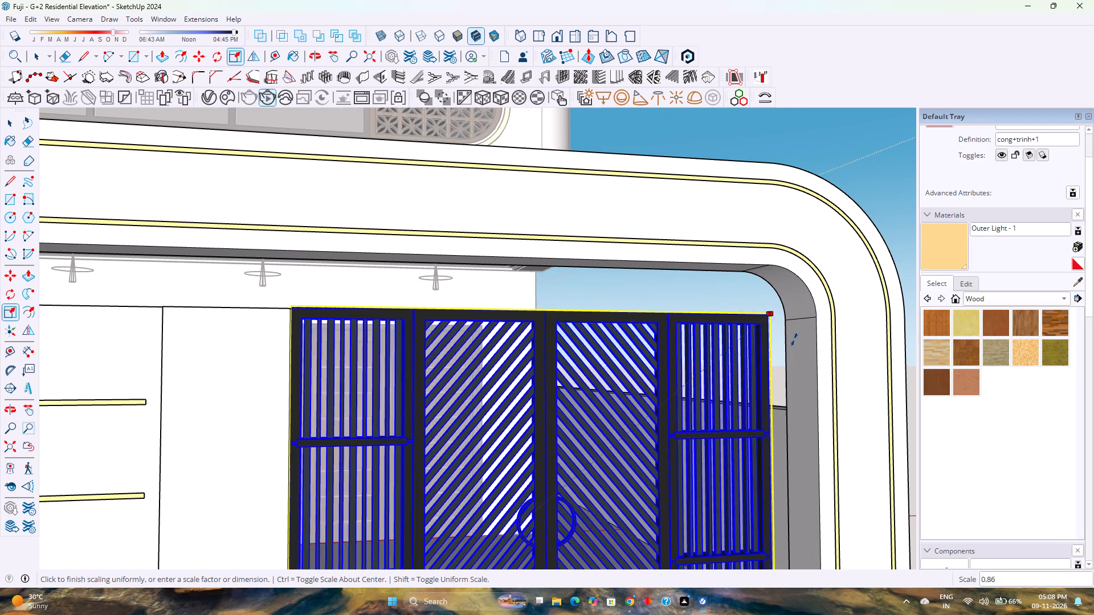
click(791, 343)
Stretch the gate's width by a factor of about 1.12 to meet the outer column of the opening.
scroll(748, 346, down, 5)
shift+middle_drag(708, 398, 699, 327)
middle_drag(722, 354, 411, 431)
scroll(760, 373, up, 5)
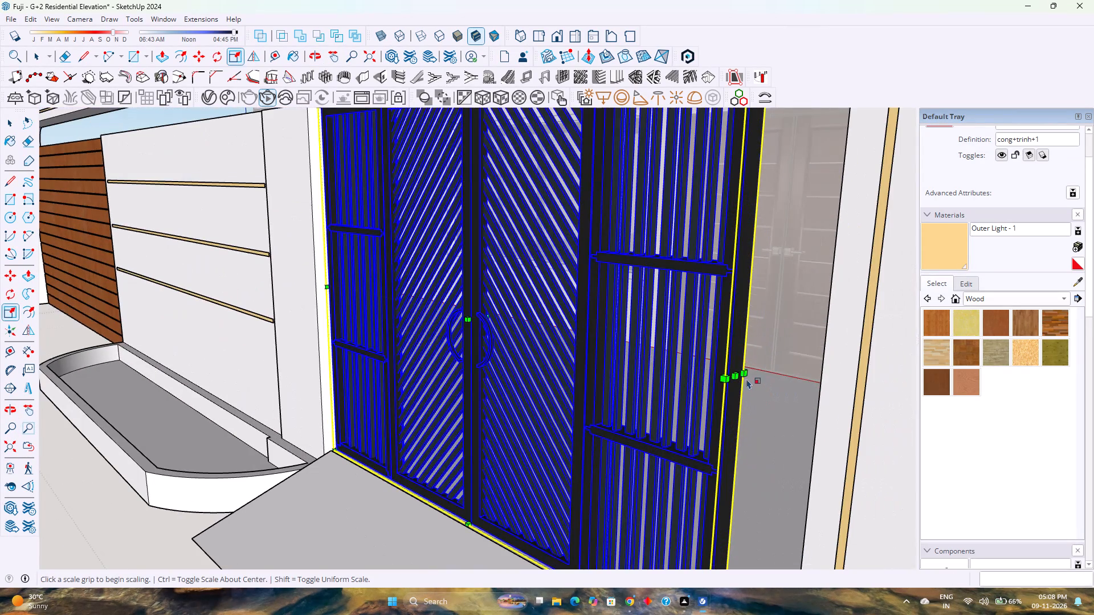
click(736, 375)
scroll(748, 383, down, 8)
middle_drag(748, 383, 803, 399)
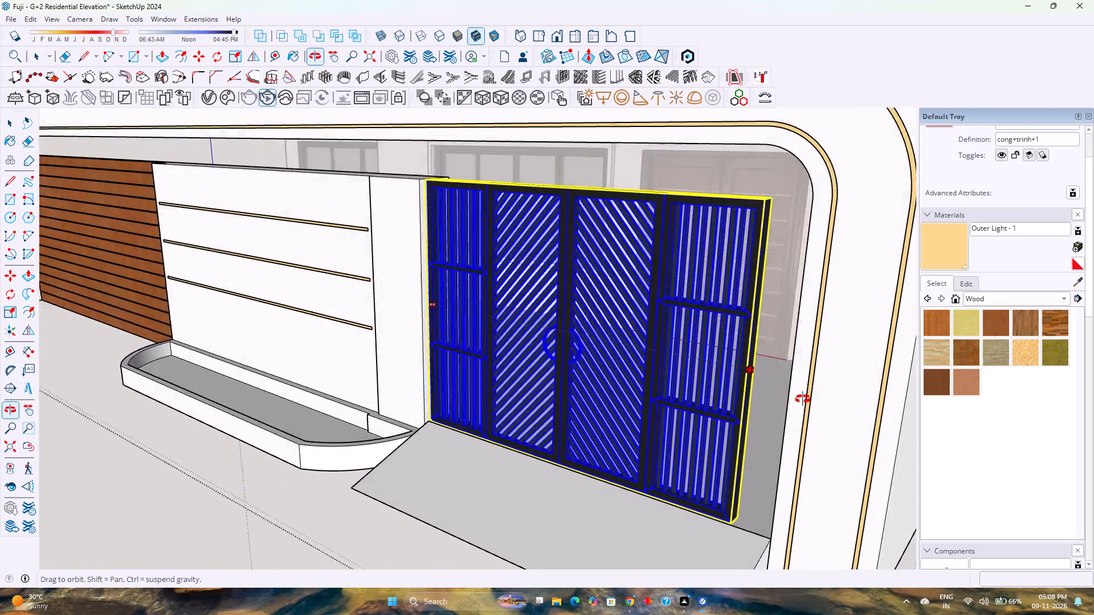
middle_drag(803, 399, 871, 399)
middle_click(871, 399)
middle_drag(788, 358, 892, 393)
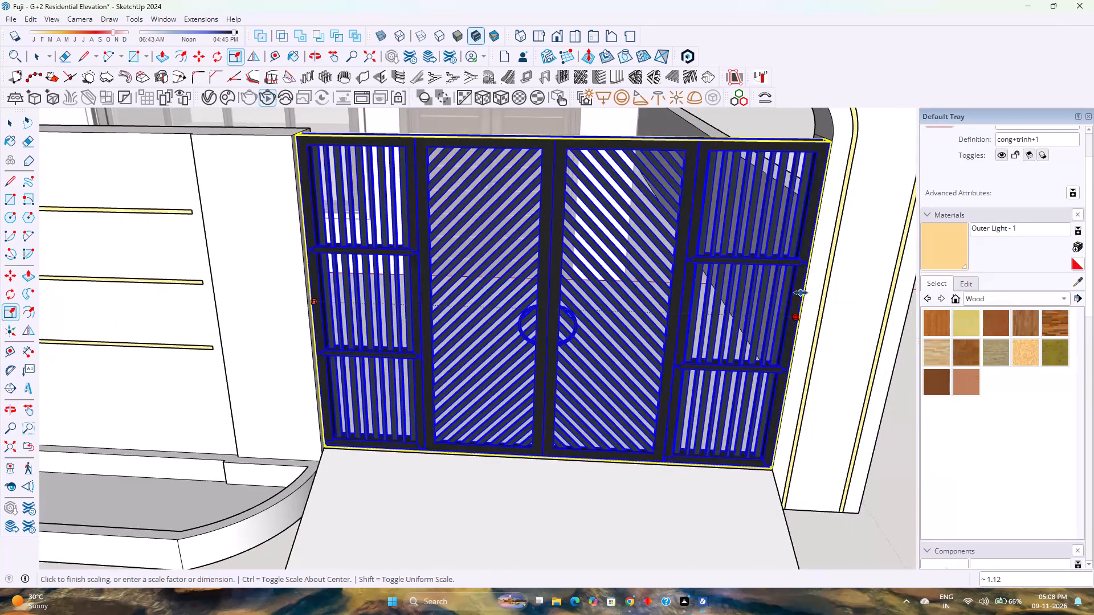
click(806, 290)
Scale the gate's height to about 0.97 to sit just below the top of the feature wall, and clear the selection.
scroll(729, 294, down, 5)
scroll(615, 195, up, 12)
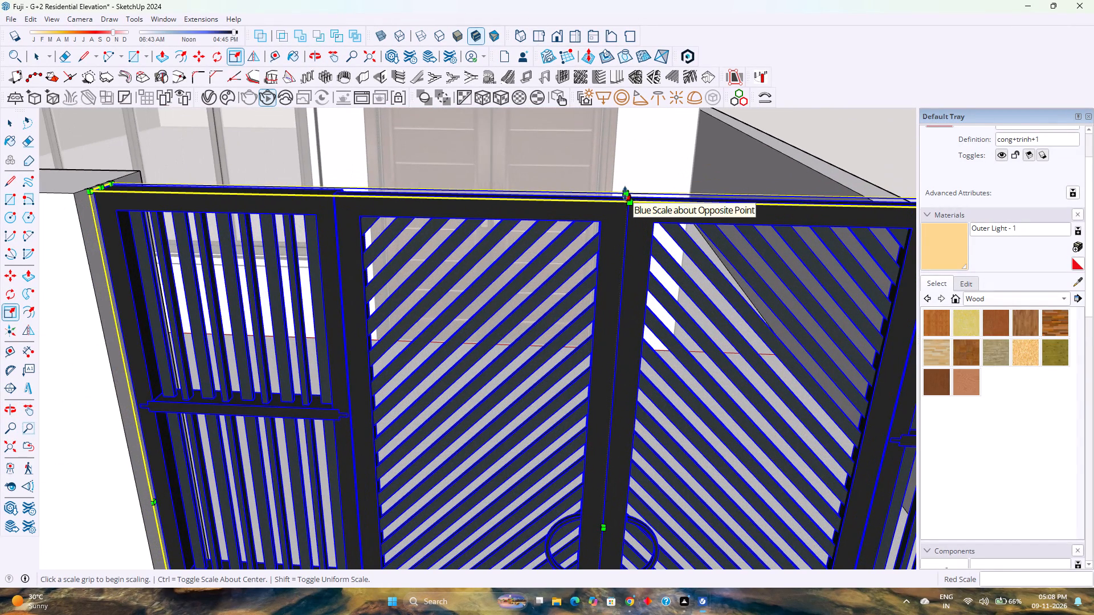
click(625, 194)
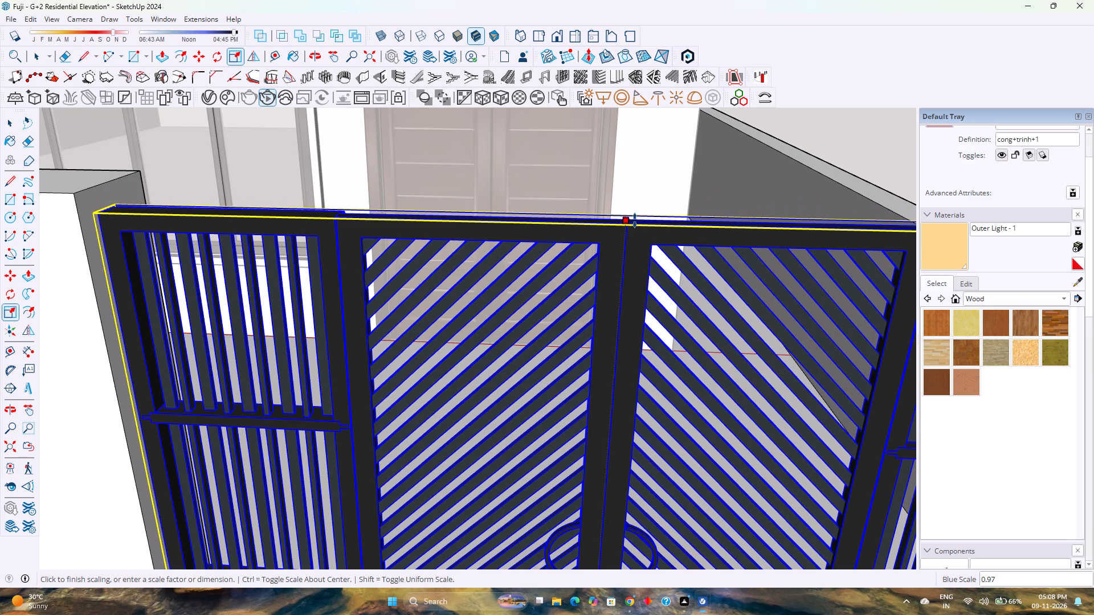
click(635, 220)
scroll(407, 288, down, 10)
key(space)
scroll(407, 288, down, 4)
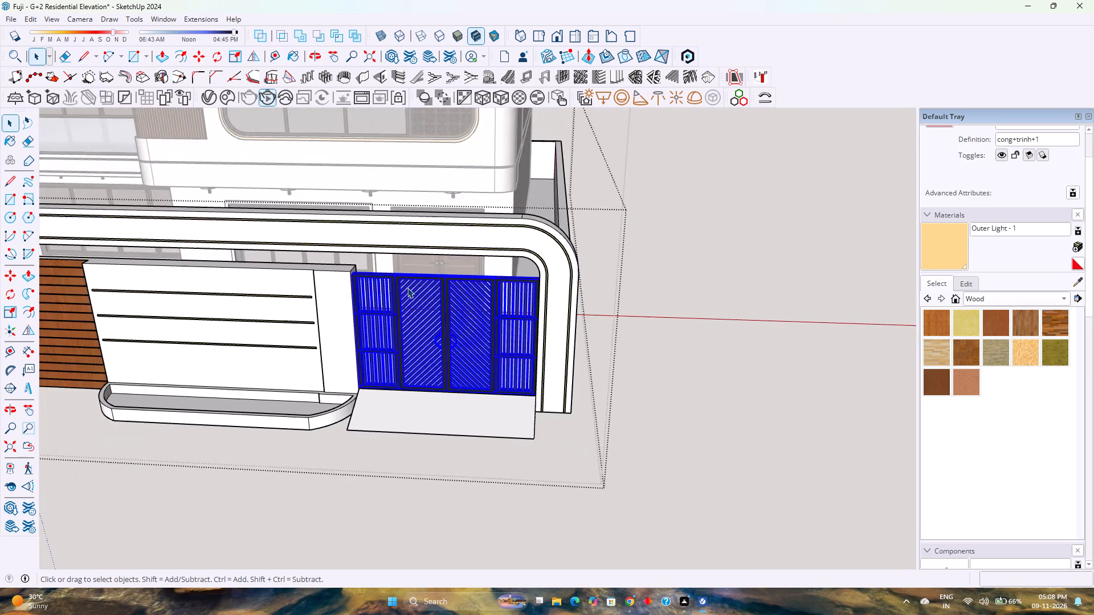
key(Escape)
Examine the fitted gate within the whole front elevation from several angles.
scroll(407, 288, down, 4)
middle_drag(396, 304, 565, 188)
middle_drag(565, 188, 571, 185)
scroll(601, 200, down, 5)
shift+middle_drag(585, 235, 668, 245)
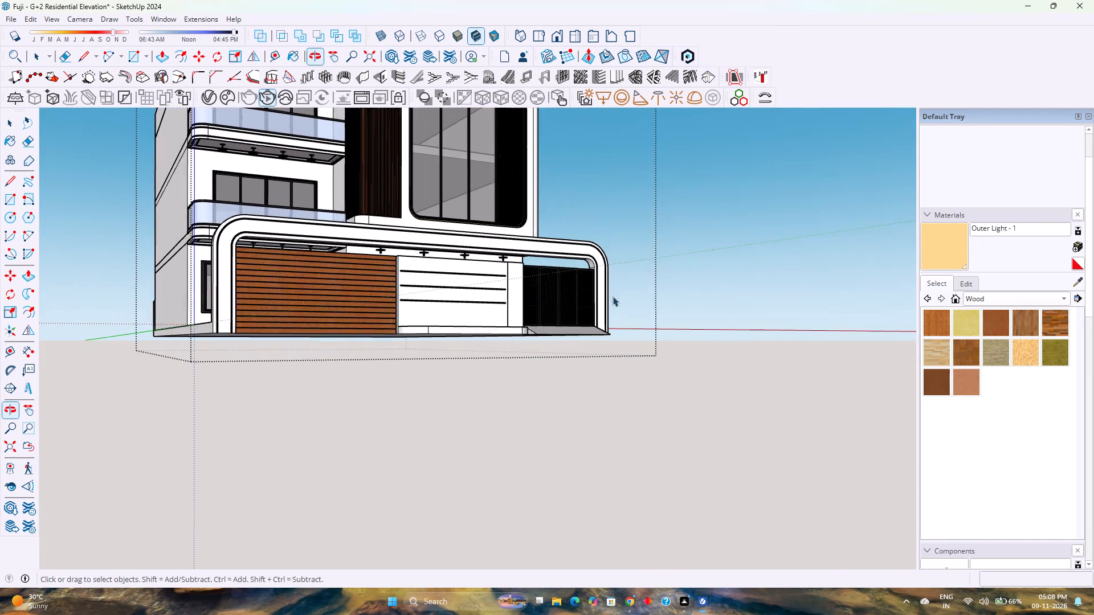
middle_drag(612, 296, 472, 308)
middle_drag(466, 310, 455, 314)
scroll(455, 314, up, 1)
scroll(455, 313, down, 5)
shift+middle_drag(449, 305, 558, 437)
scroll(532, 387, down, 1)
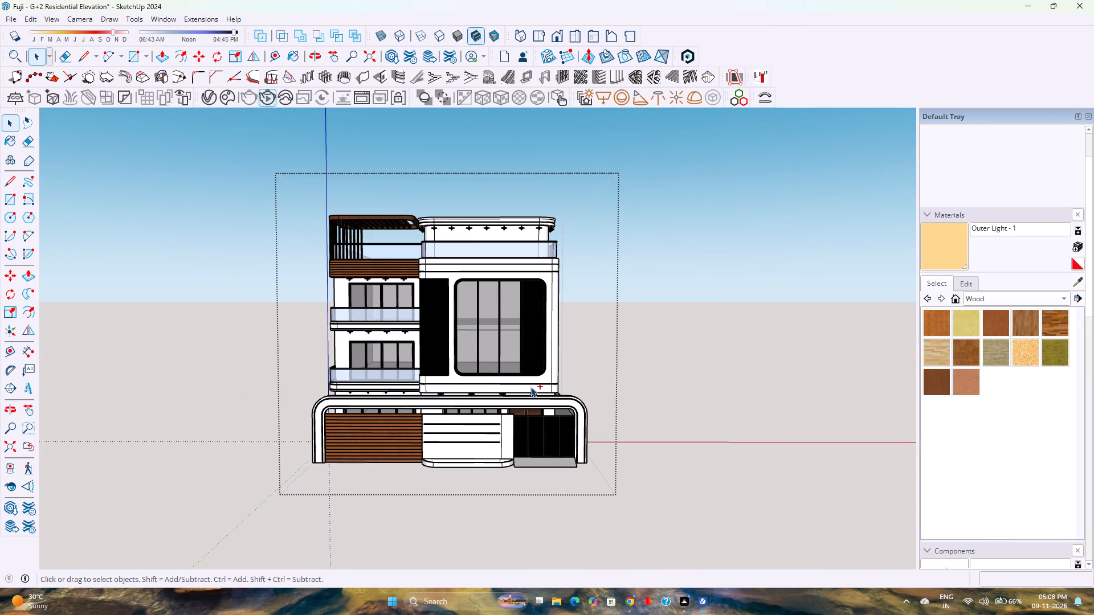
Save the model.
key(ctrl+s)
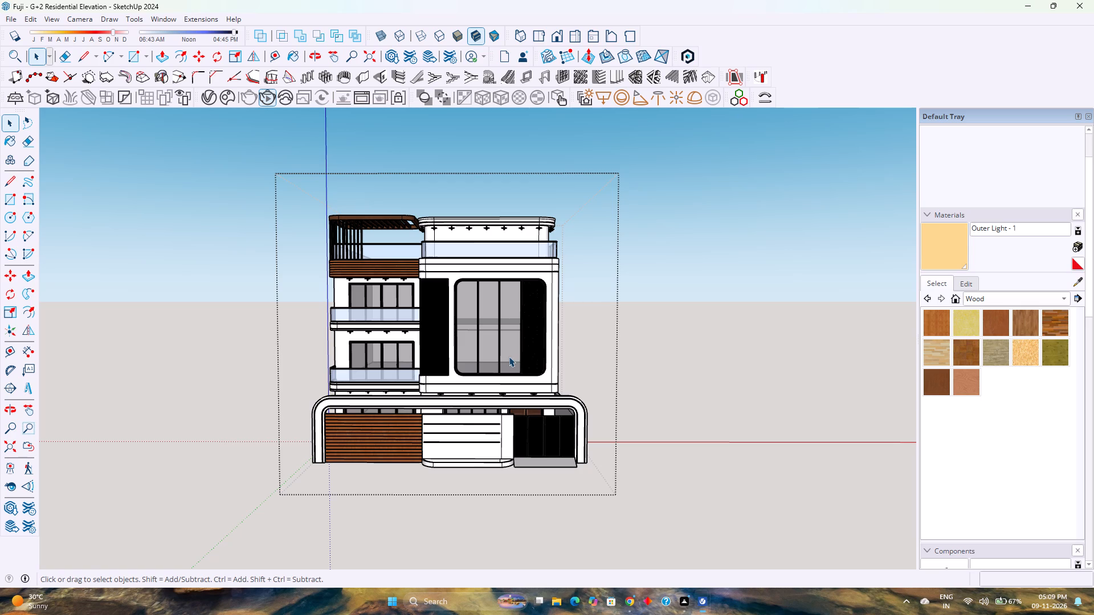
Examine the front boundary wall, planter and gate from the front, up close and with the whole building.
scroll(468, 347, down, 2)
middle_drag(403, 384, 418, 319)
middle_click(418, 319)
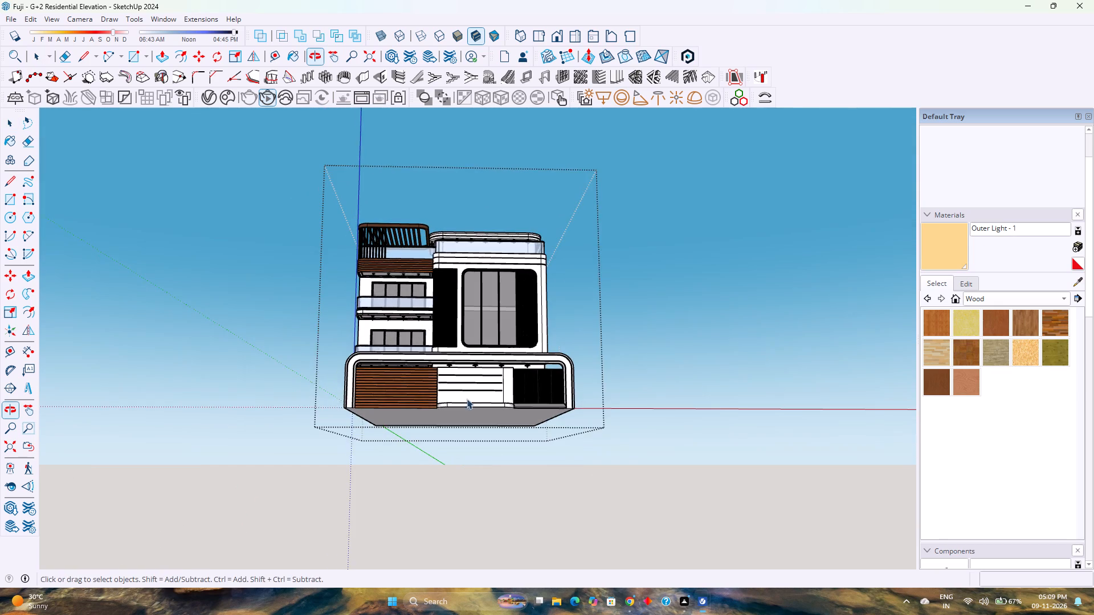
scroll(495, 451, up, 1)
scroll(405, 317, up, 4)
scroll(495, 420, up, 3)
middle_drag(475, 404, 497, 446)
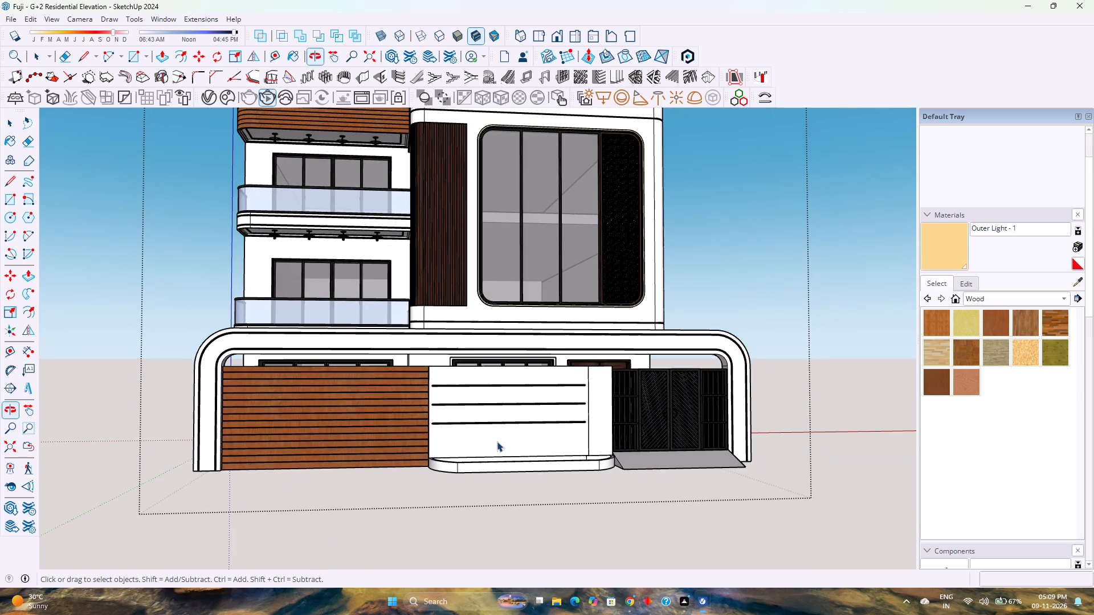
scroll(497, 441, down, 4)
middle_drag(520, 446, 558, 505)
scroll(558, 502, up, 4)
middle_drag(557, 494, 456, 420)
middle_click(455, 419)
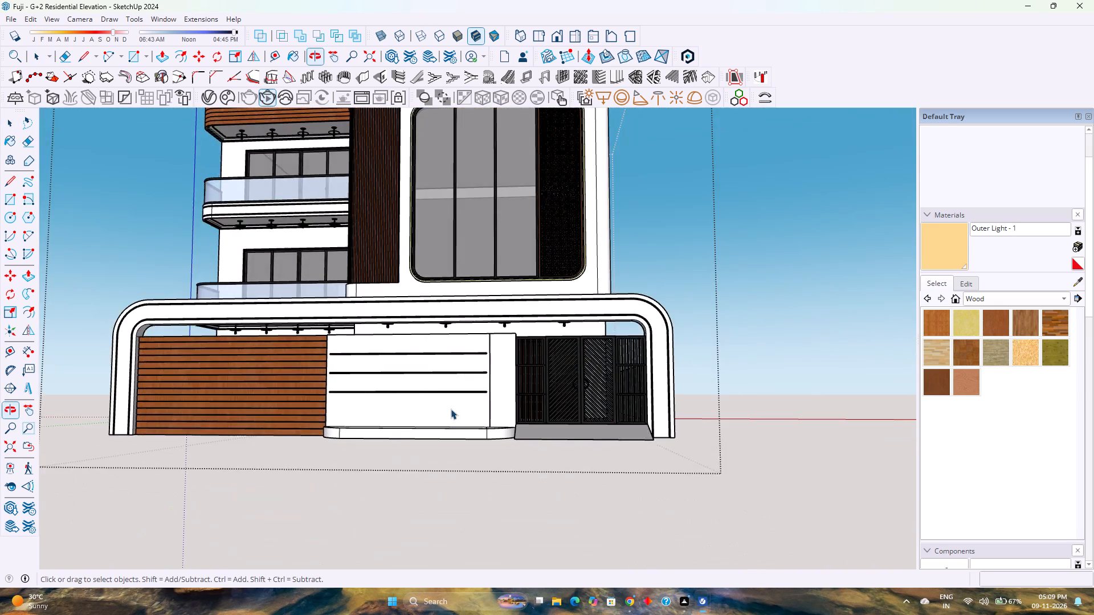
scroll(451, 407, down, 3)
middle_drag(450, 408, 466, 444)
scroll(466, 437, down, 5)
Open the front boundary group for editing and select the white feature wall's front face.
double_click(468, 438)
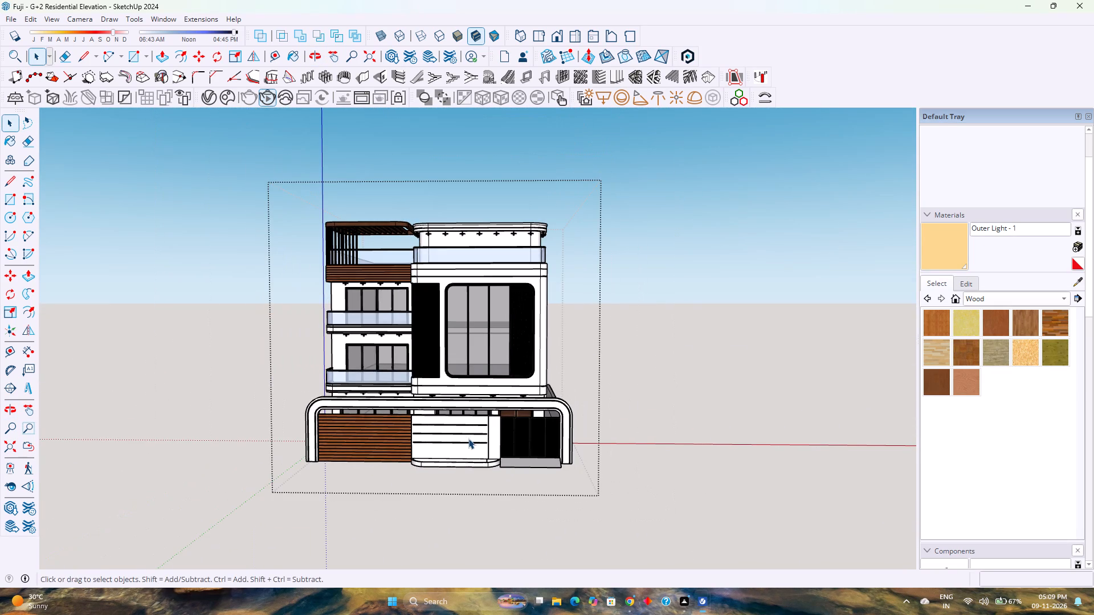
scroll(468, 438, up, 4)
click(467, 438)
scroll(467, 438, up, 3)
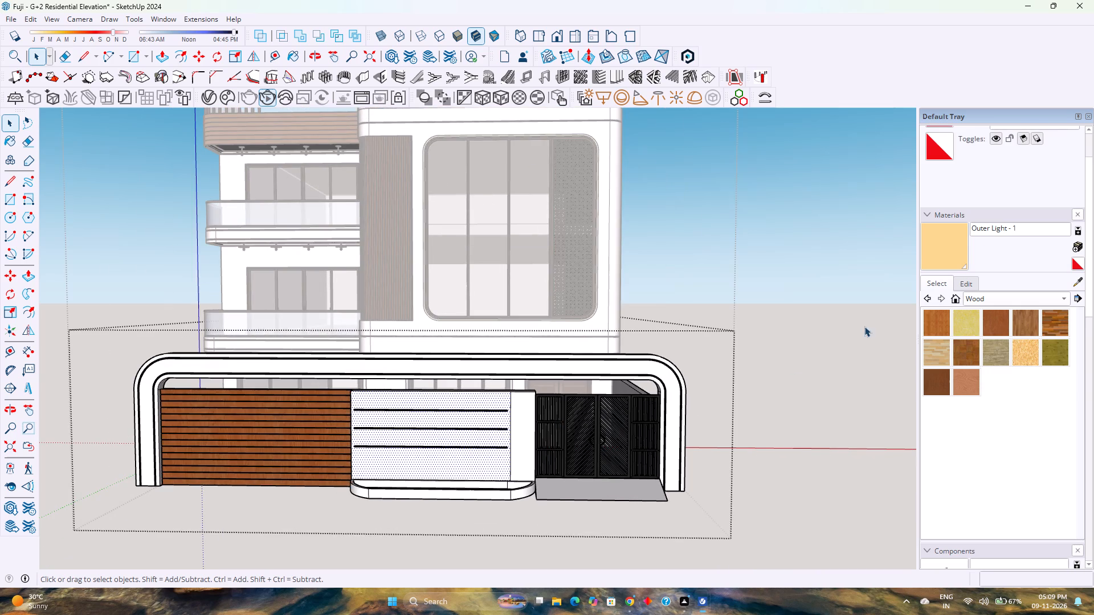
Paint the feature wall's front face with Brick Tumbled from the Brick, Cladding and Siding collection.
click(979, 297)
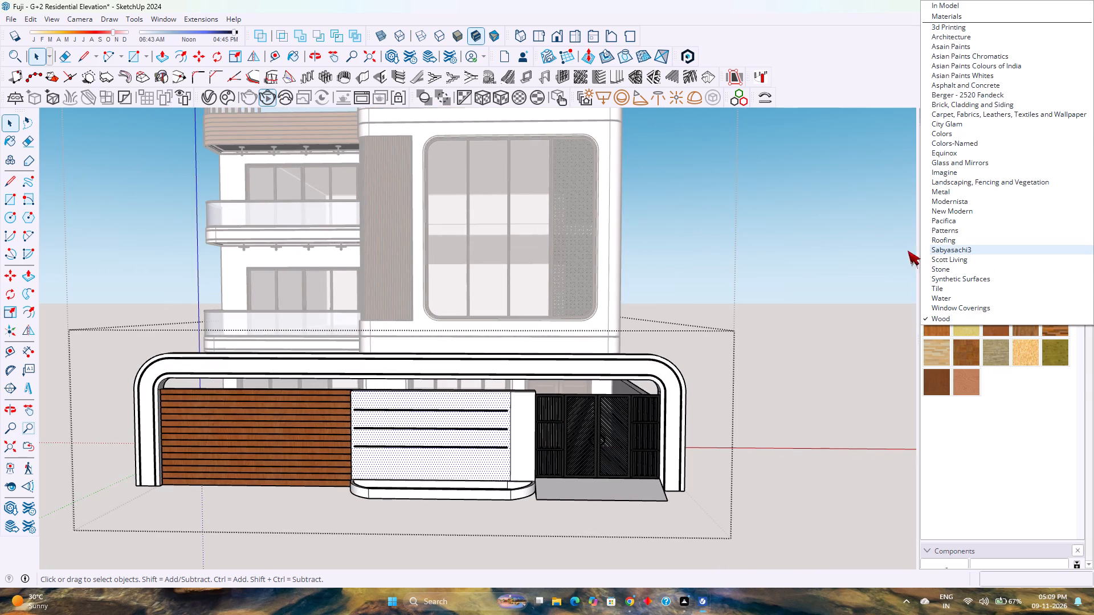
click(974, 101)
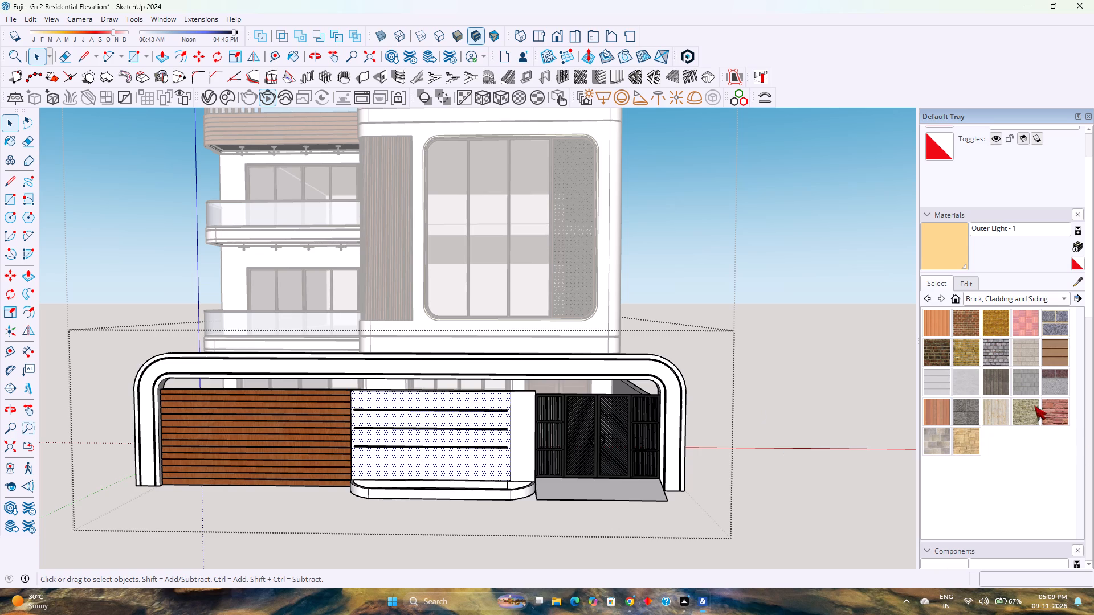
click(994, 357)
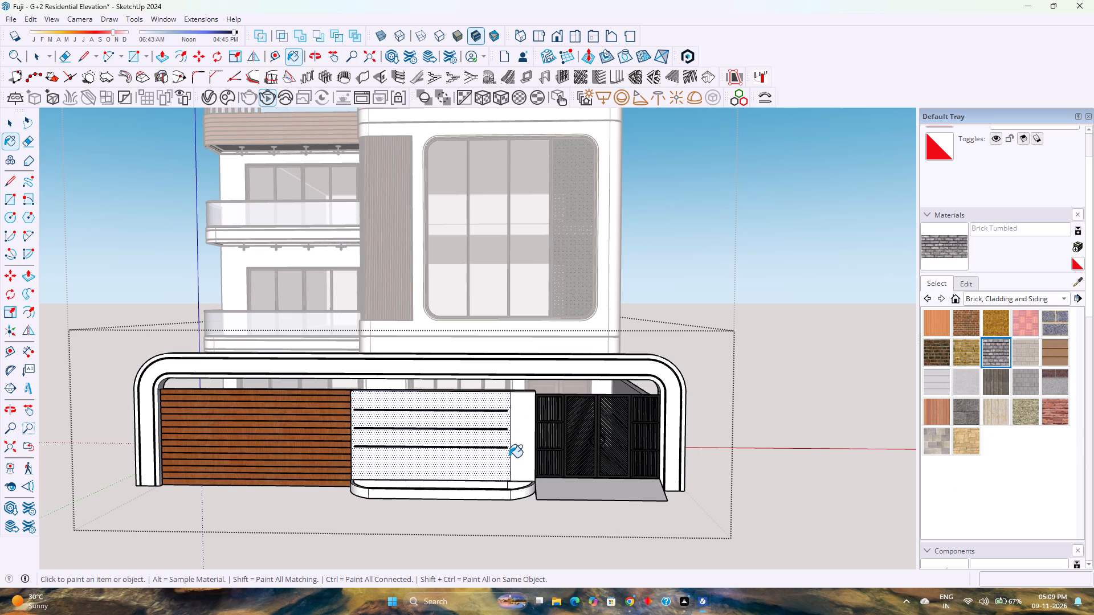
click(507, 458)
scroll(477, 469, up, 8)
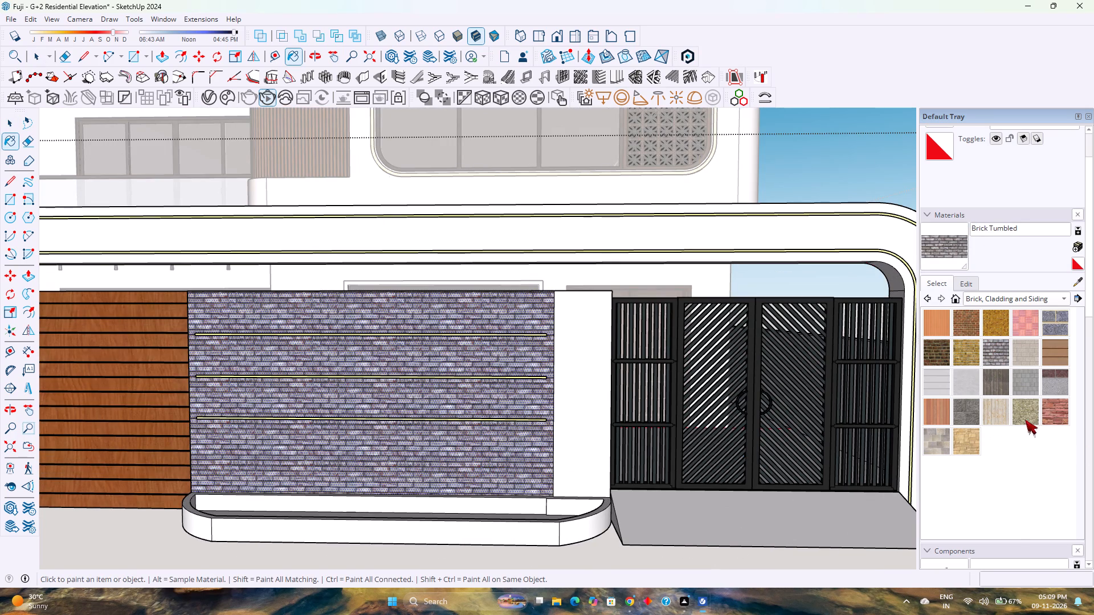
Look through the Stone, Synthetic Surfaces, New Modern, Modernista, Imagine and Equinox material collections for a feature wall finish.
click(982, 296)
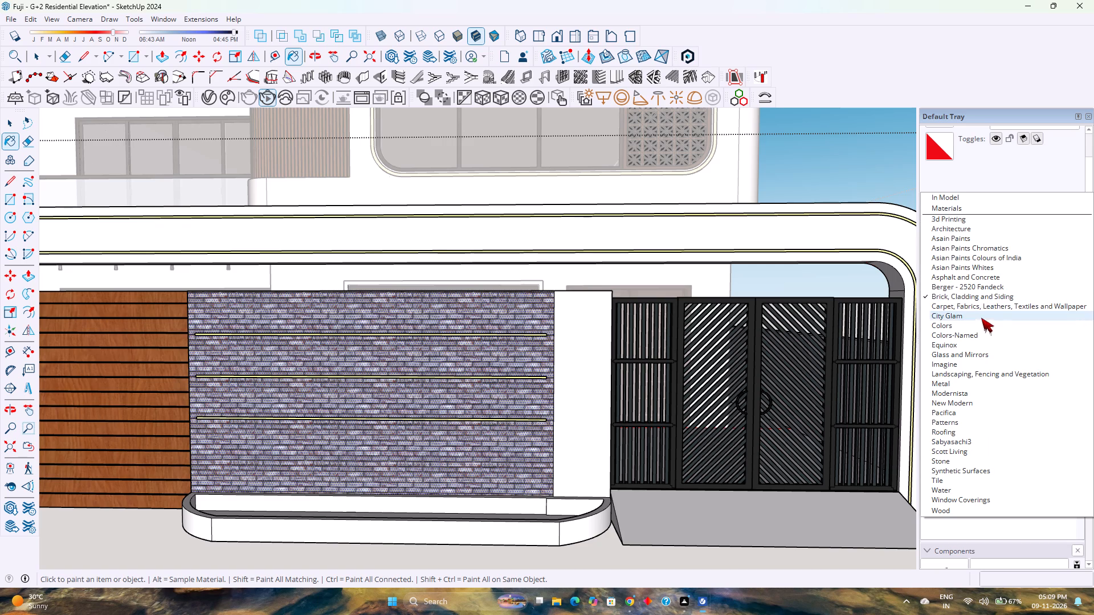
click(948, 458)
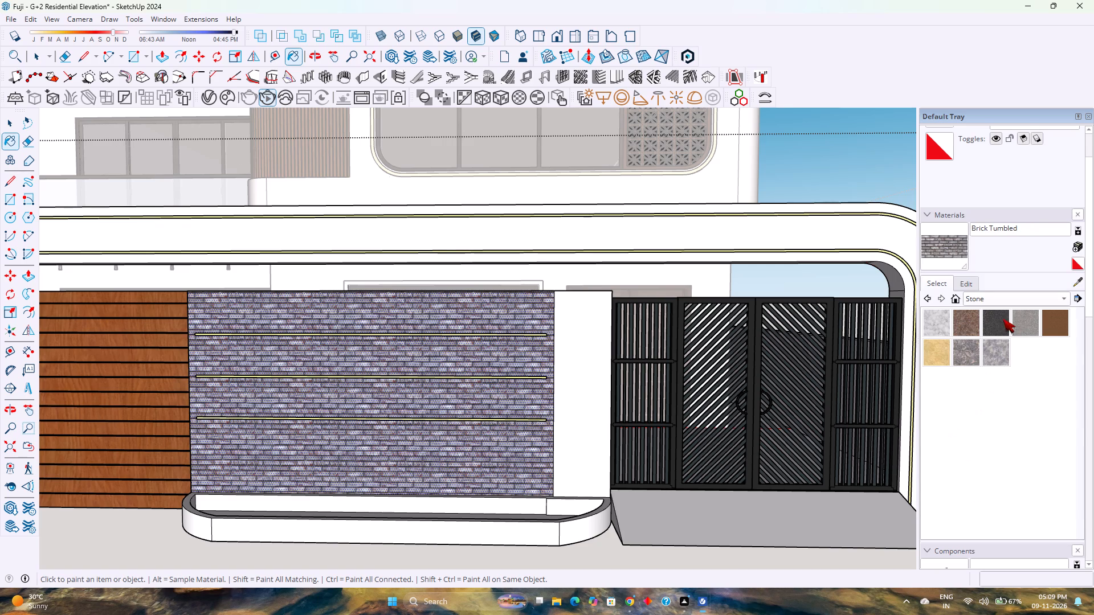
click(1007, 299)
click(979, 306)
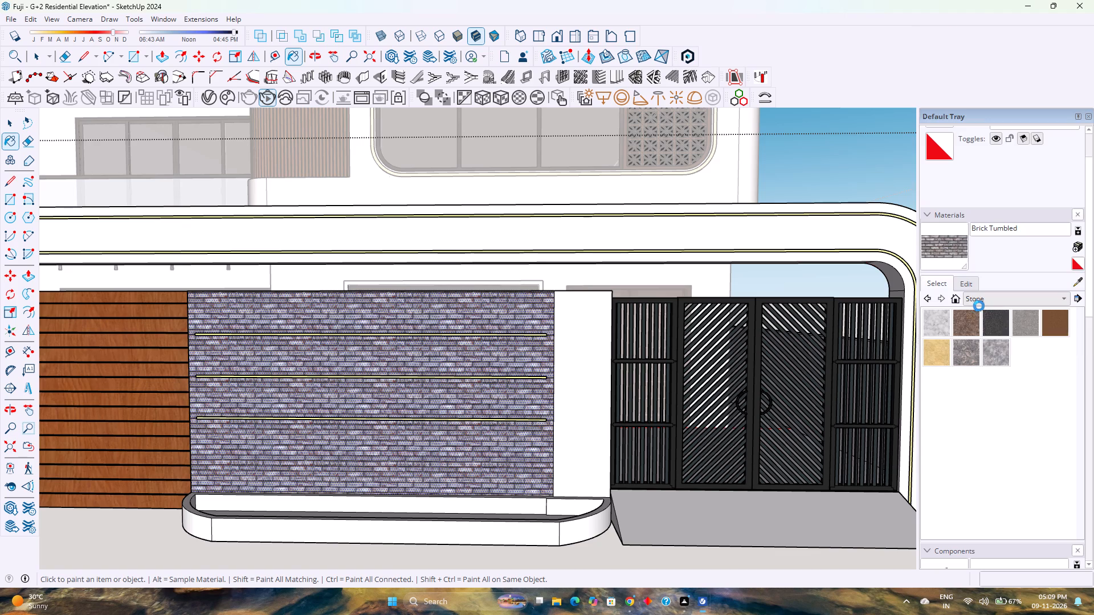
click(983, 304)
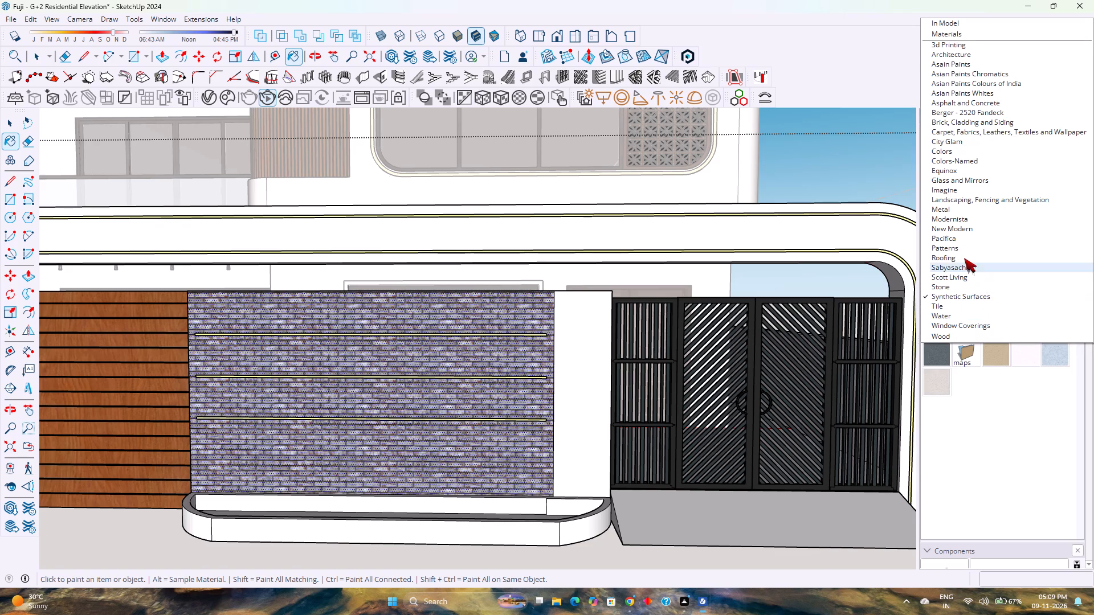
click(963, 228)
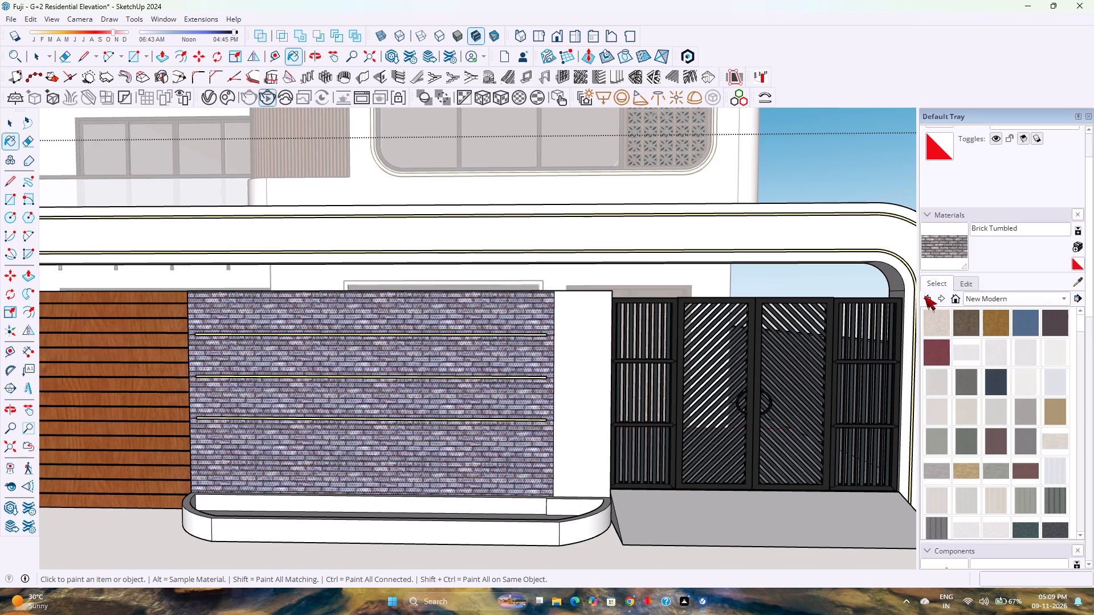
scroll(985, 358, down, 8)
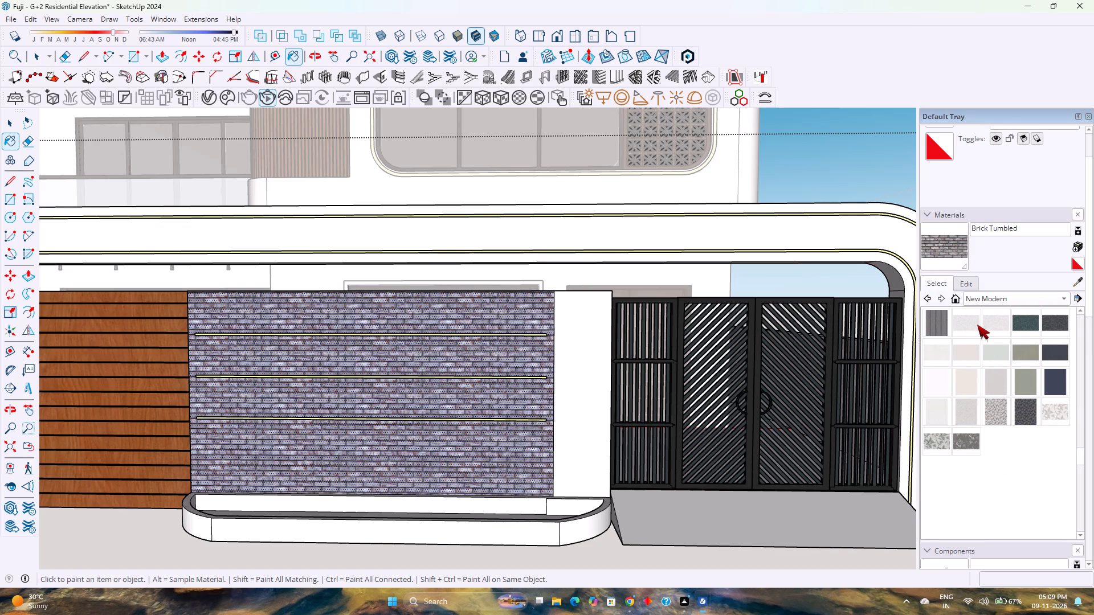
click(979, 298)
click(971, 286)
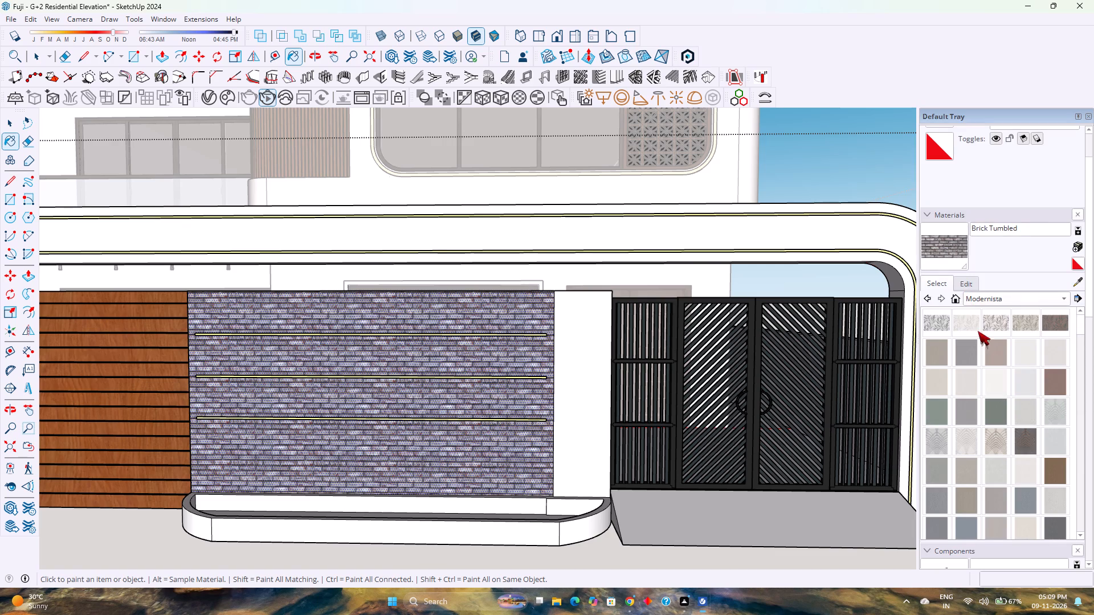
click(978, 304)
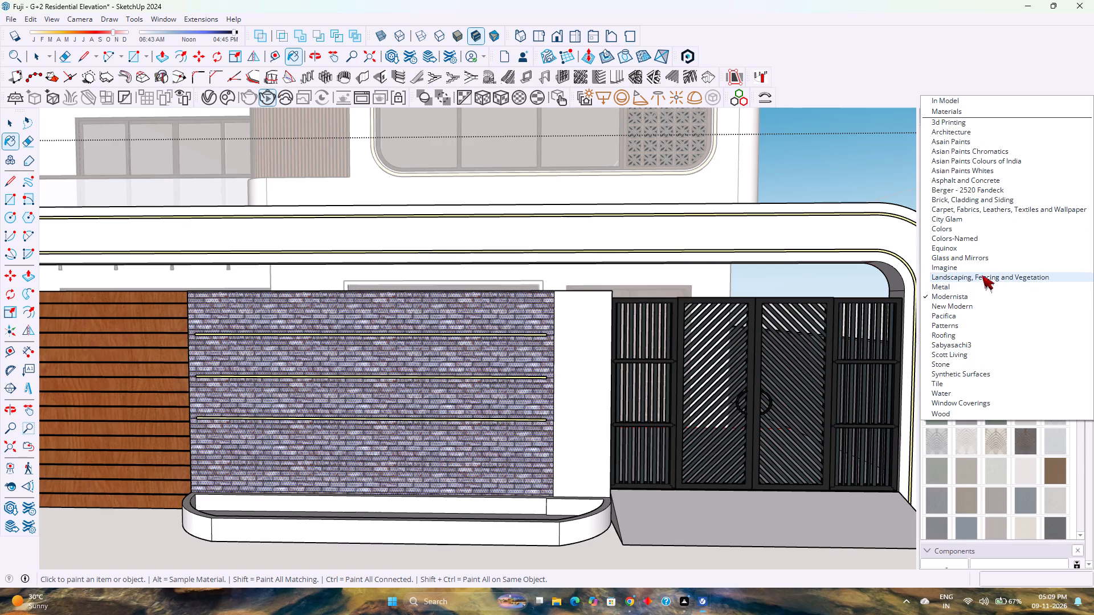
click(983, 267)
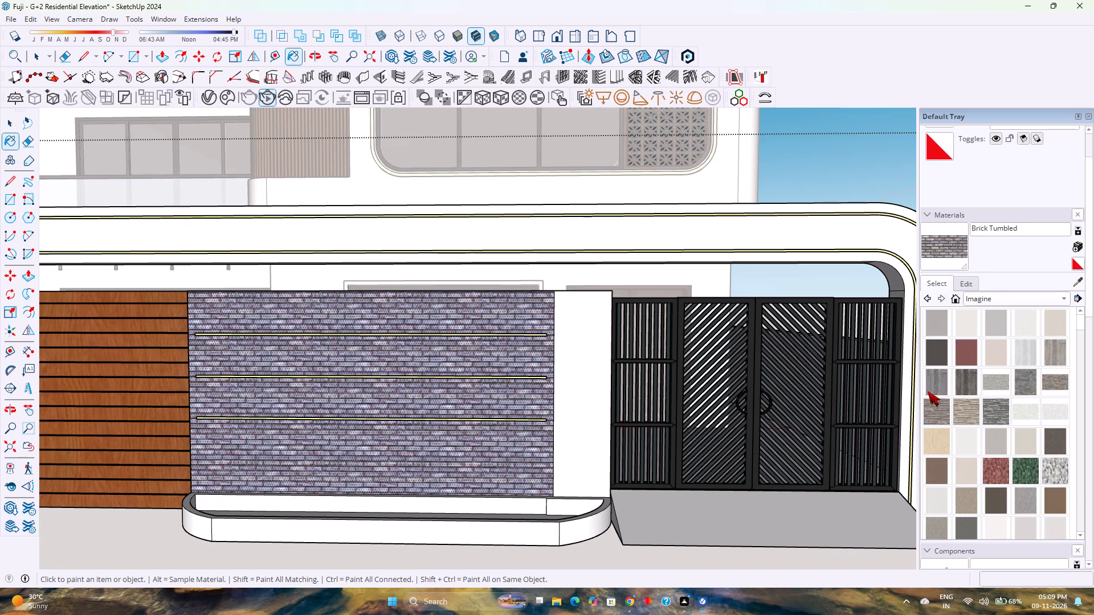
scroll(1031, 423, down, 12)
scroll(1031, 423, up, 15)
click(992, 302)
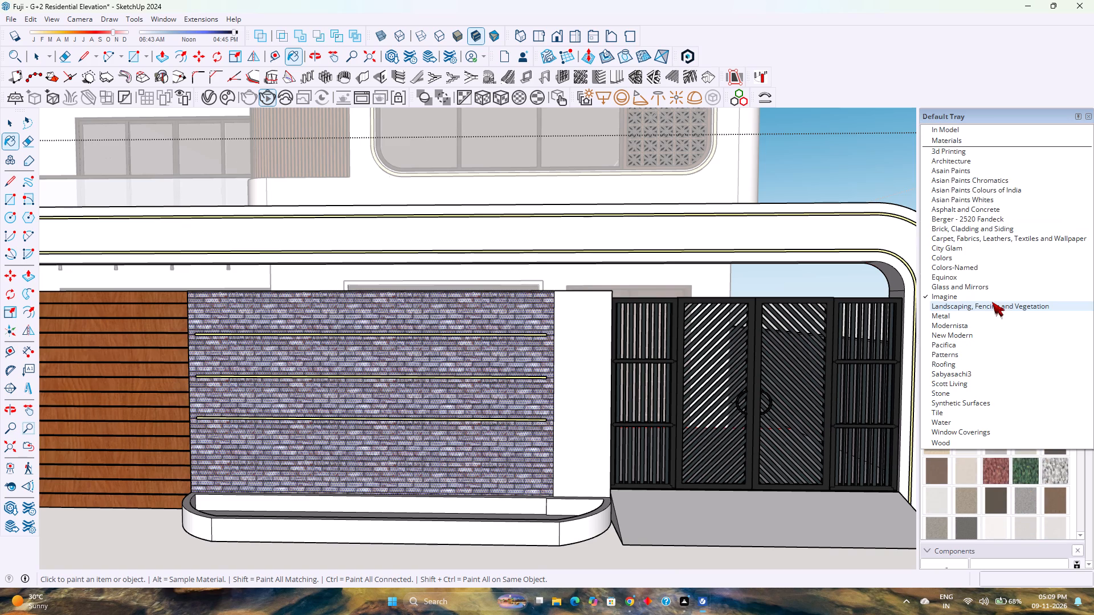
click(983, 275)
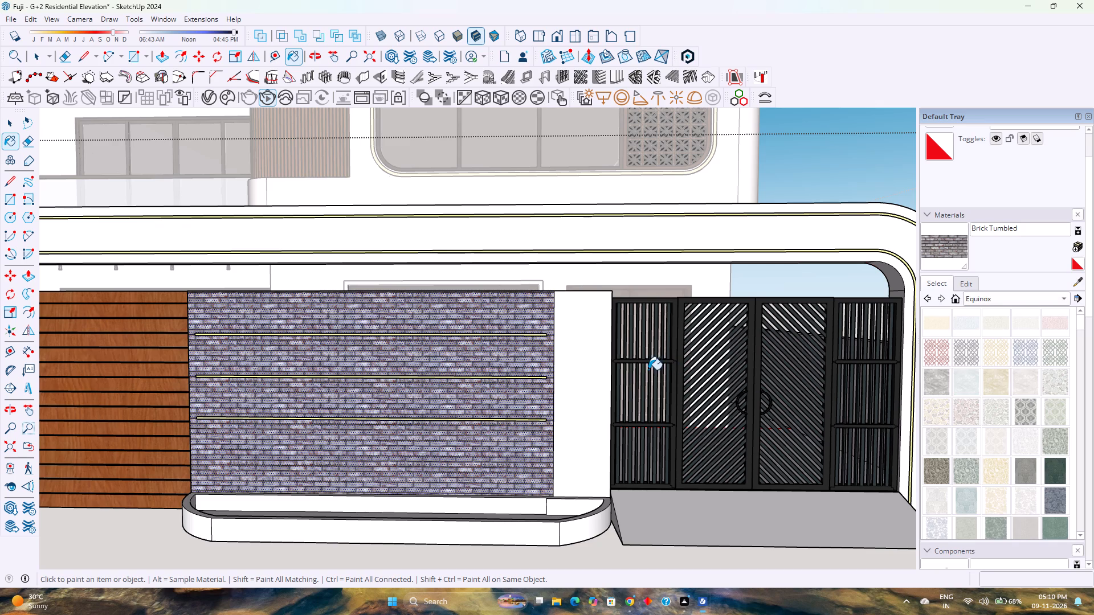
scroll(1017, 449, down, 4)
scroll(1014, 449, up, 4)
click(980, 300)
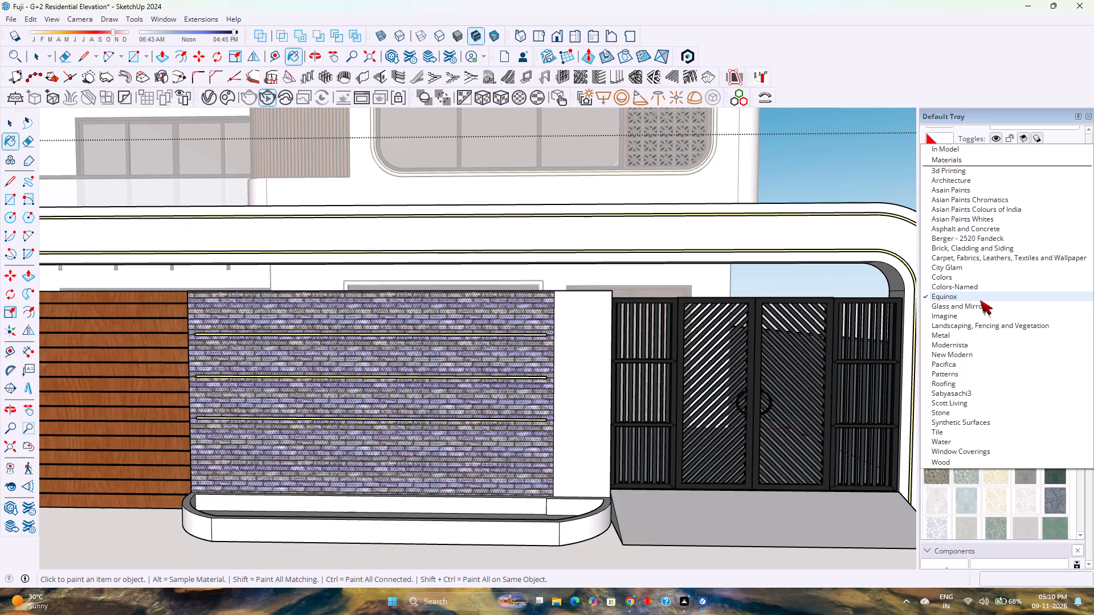
scroll(980, 300, up, 2)
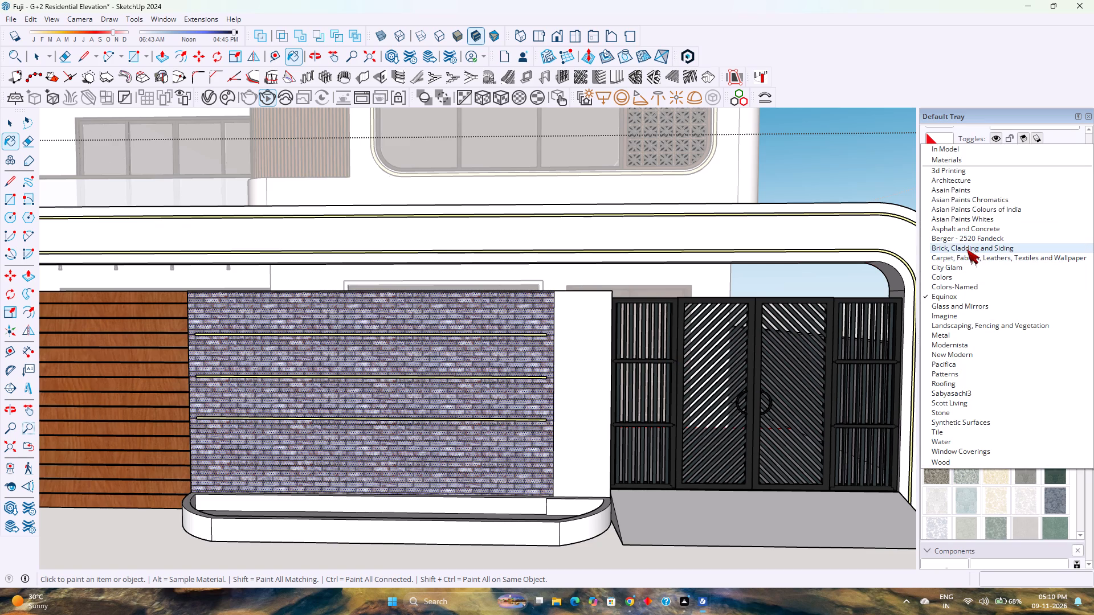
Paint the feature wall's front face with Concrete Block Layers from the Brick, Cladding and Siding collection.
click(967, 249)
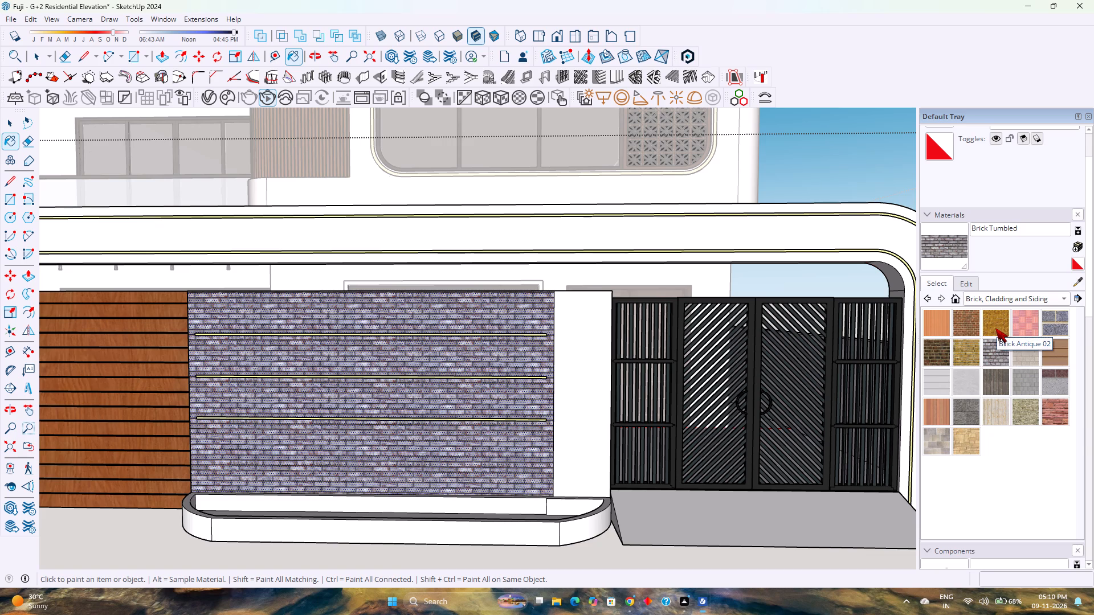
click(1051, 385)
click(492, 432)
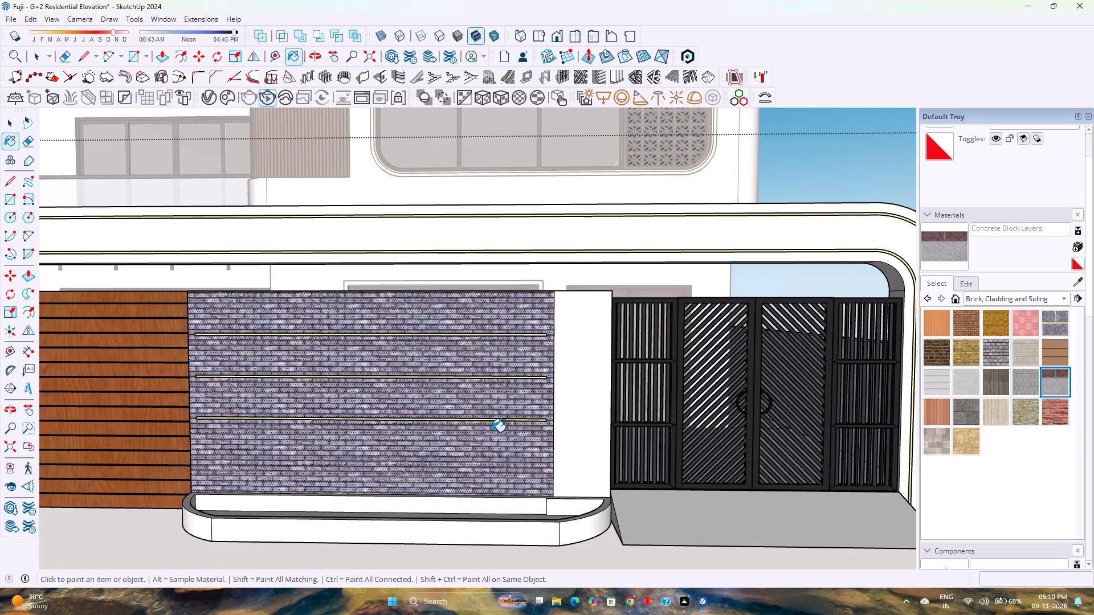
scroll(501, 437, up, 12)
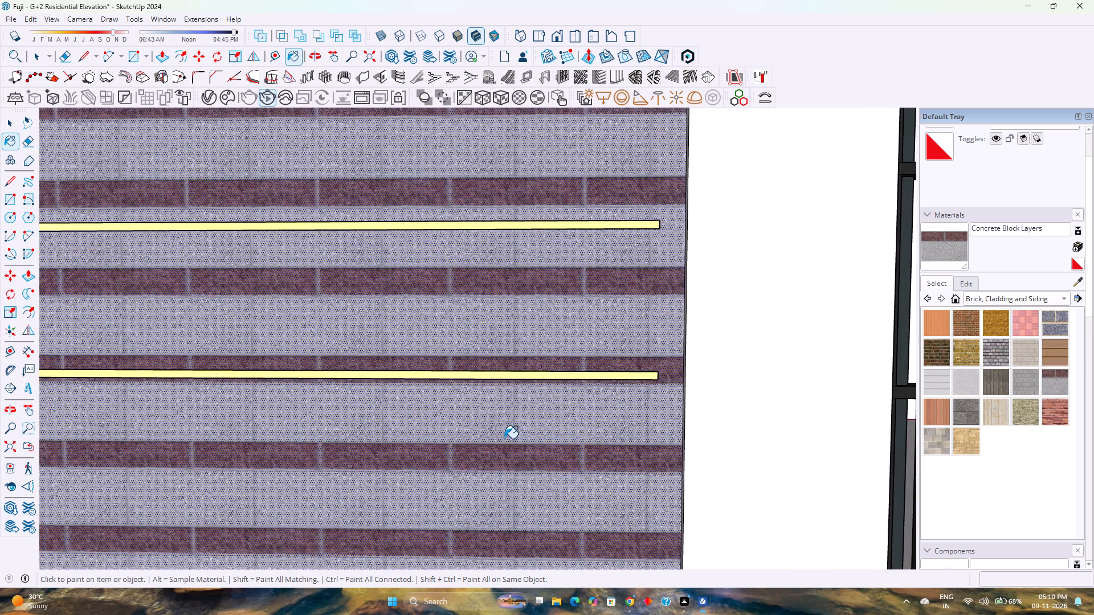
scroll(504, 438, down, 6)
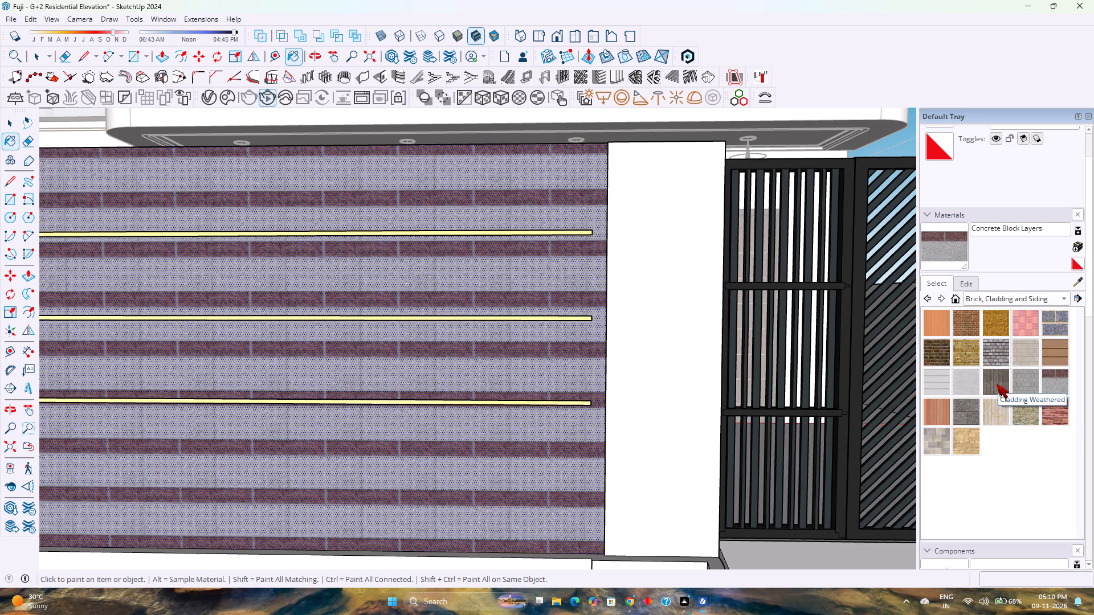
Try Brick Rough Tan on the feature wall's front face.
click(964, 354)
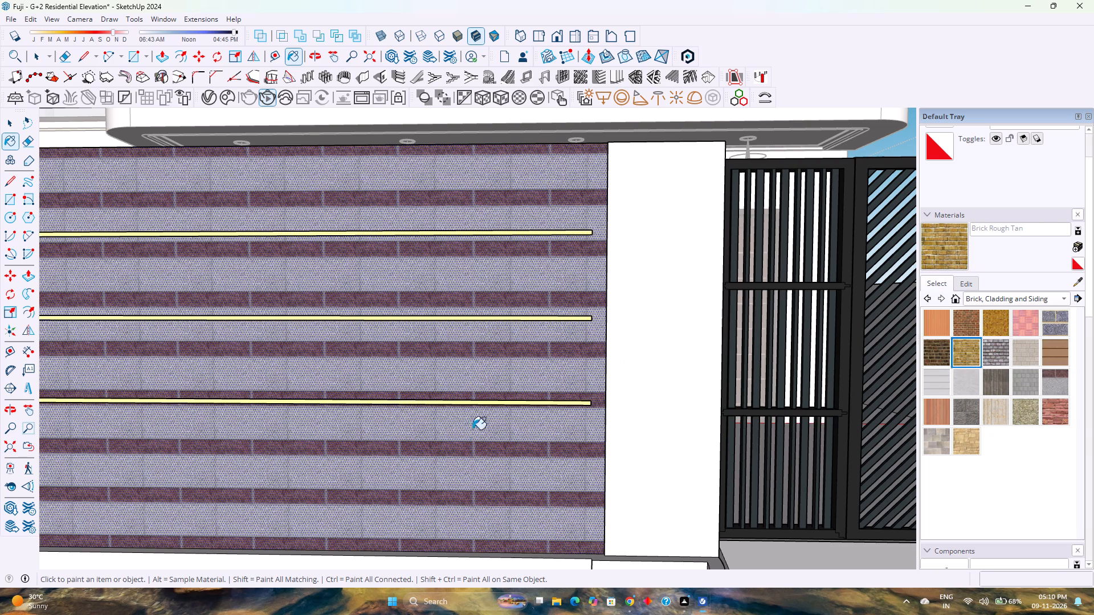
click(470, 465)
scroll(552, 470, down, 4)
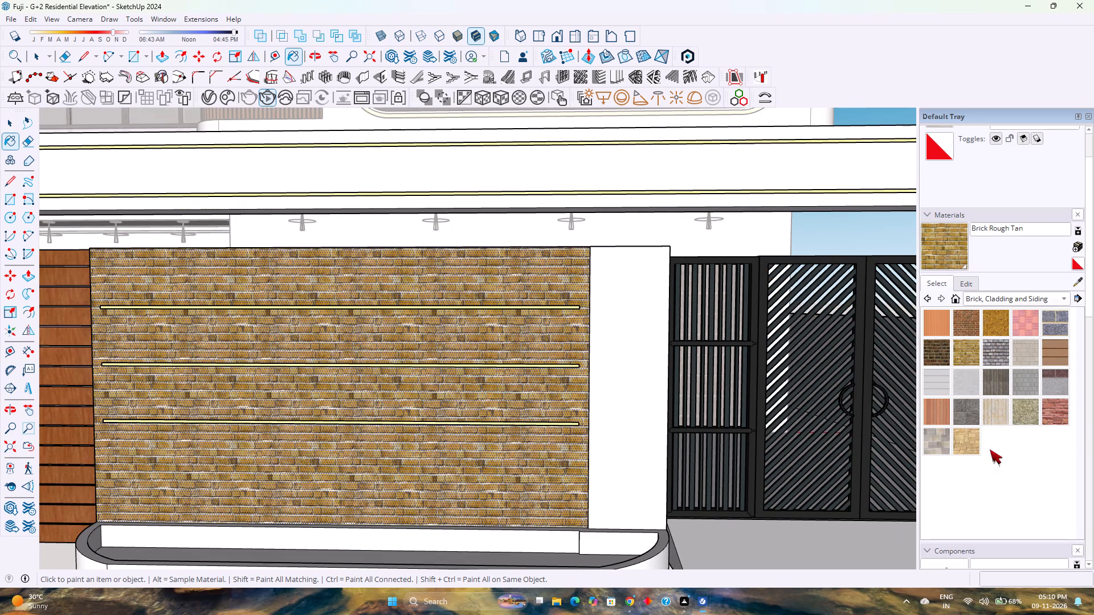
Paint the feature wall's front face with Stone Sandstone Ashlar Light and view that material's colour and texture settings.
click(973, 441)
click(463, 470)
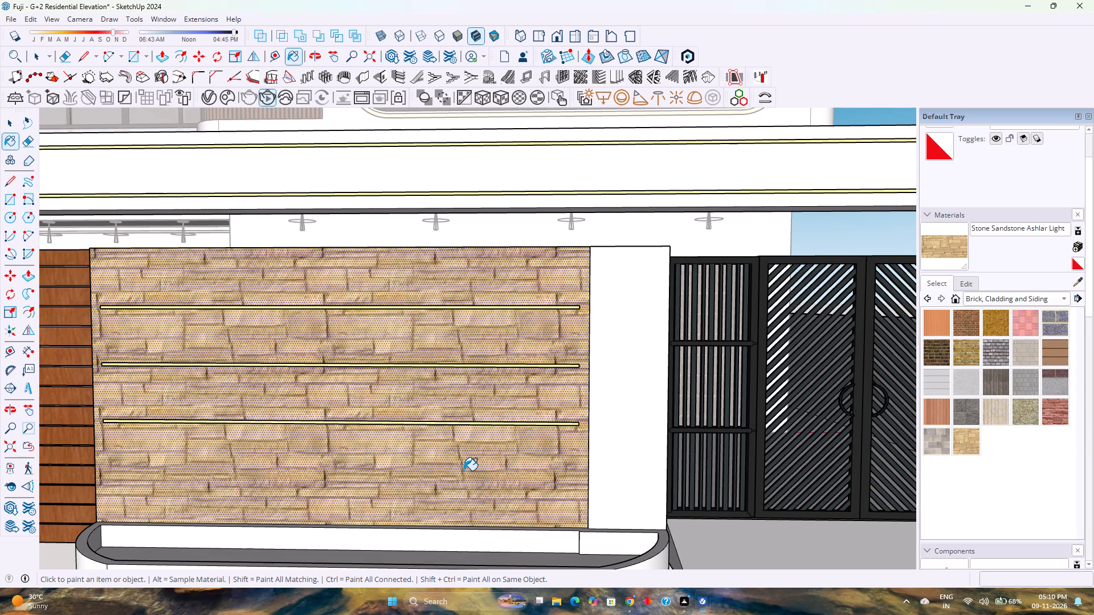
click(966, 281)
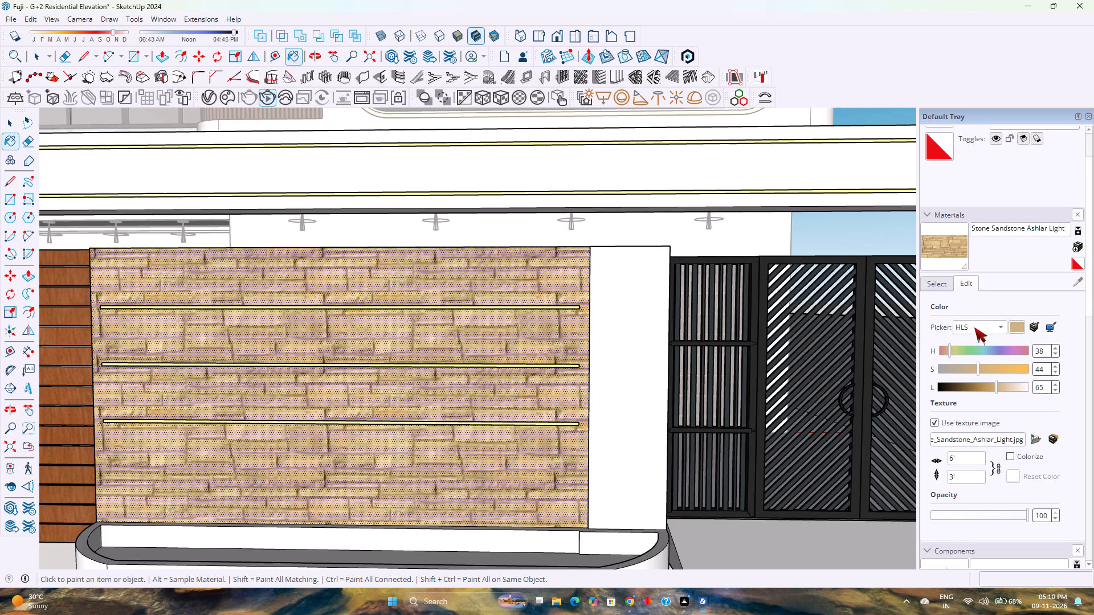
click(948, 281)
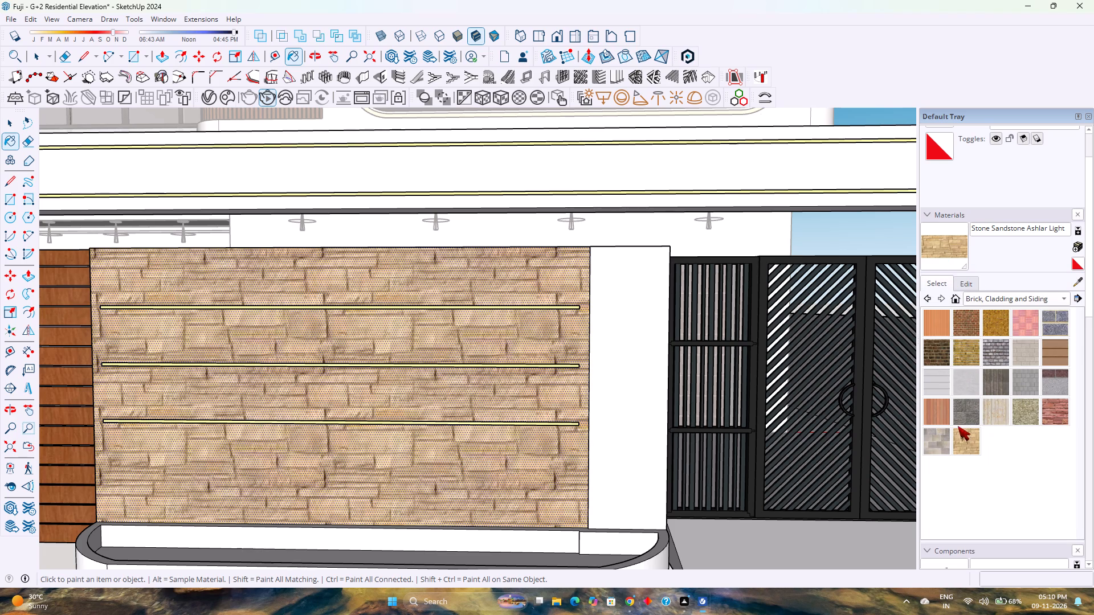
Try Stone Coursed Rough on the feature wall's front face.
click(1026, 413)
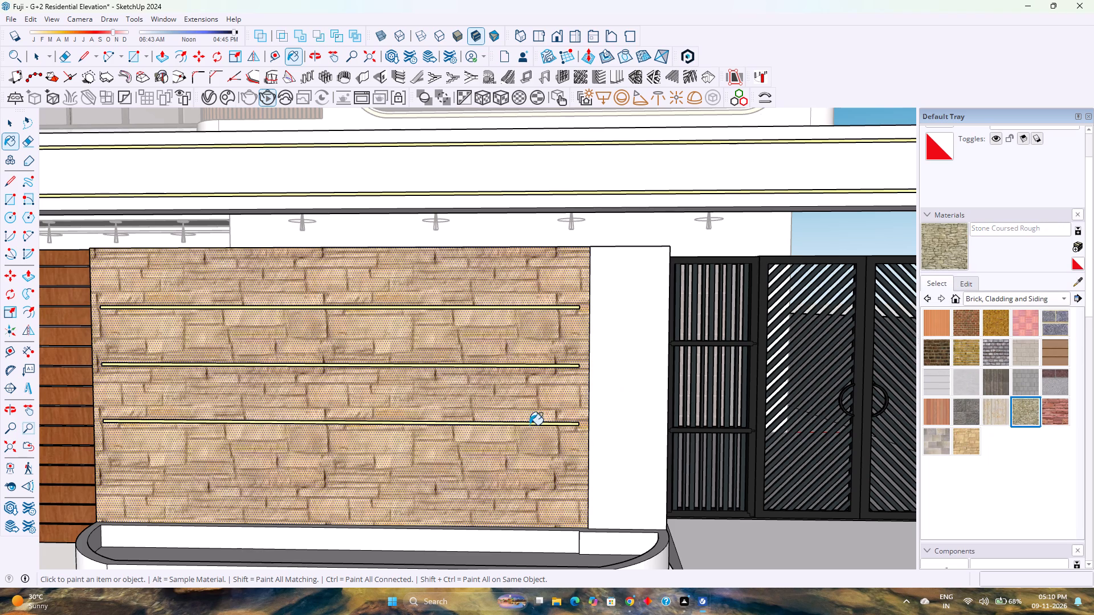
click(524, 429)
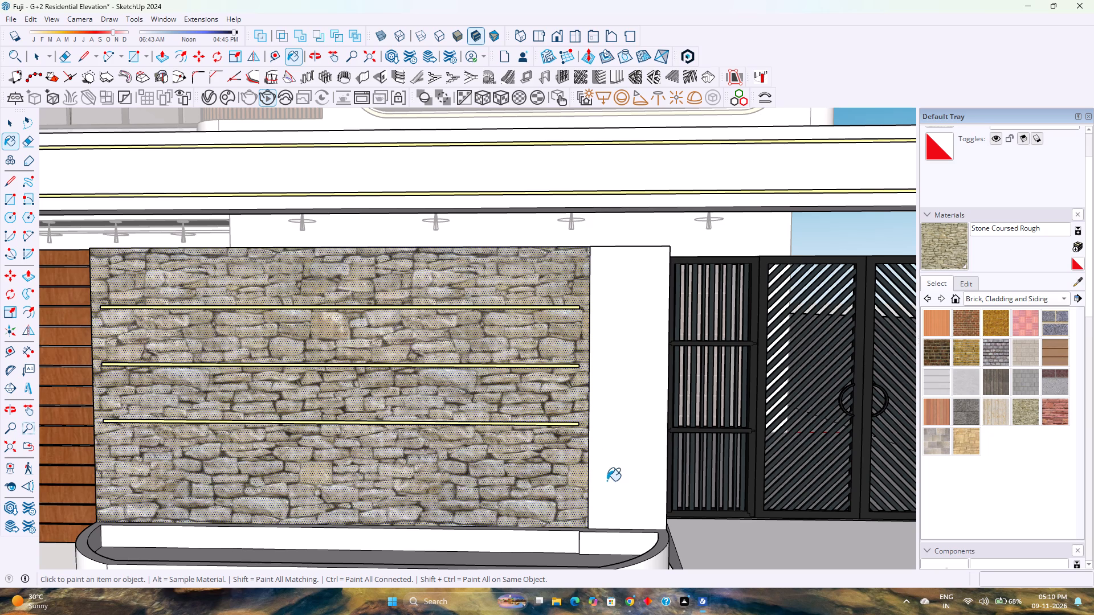
Paint the feature wall's front face with Stone Sandstone Ashlar Light from the Brick, Cladding and Siding collection.
click(968, 448)
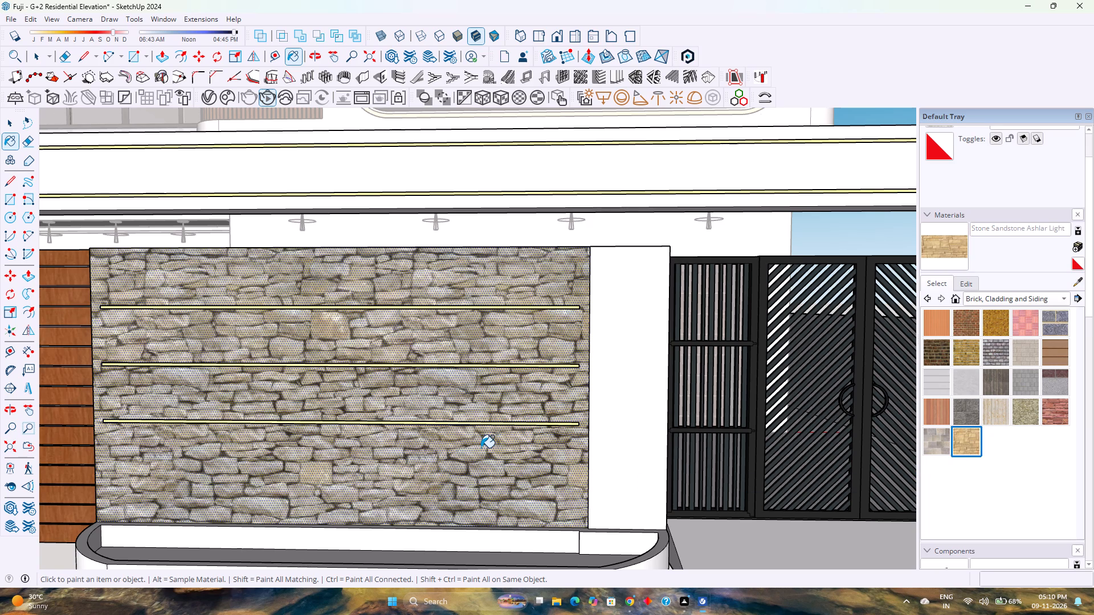
click(481, 448)
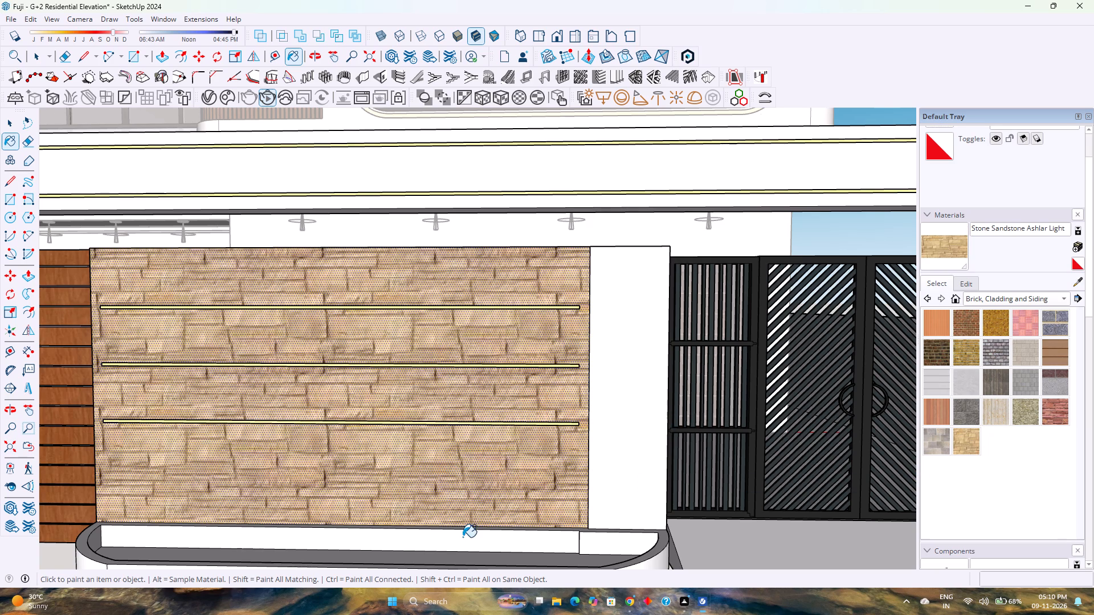
Paint the feature wall's narrow side face beside the wood-slat wall with the same Stone Sandstone Ashlar Light.
scroll(456, 534, down, 4)
middle_drag(468, 518, 639, 503)
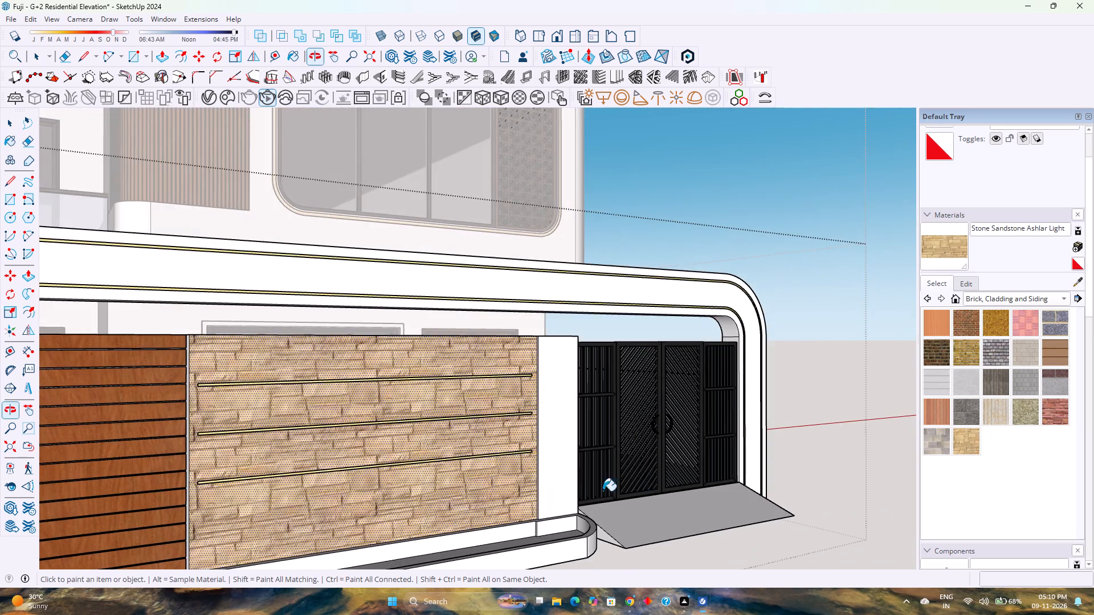
scroll(570, 481, down, 3)
scroll(369, 488, up, 5)
scroll(278, 454, up, 2)
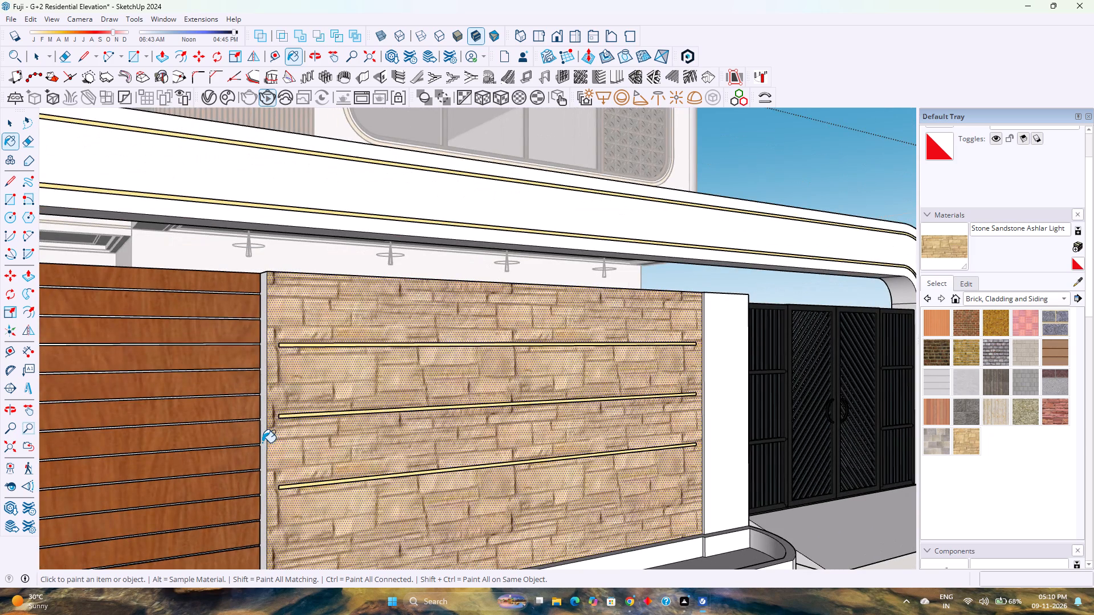
click(262, 442)
scroll(270, 437, down, 7)
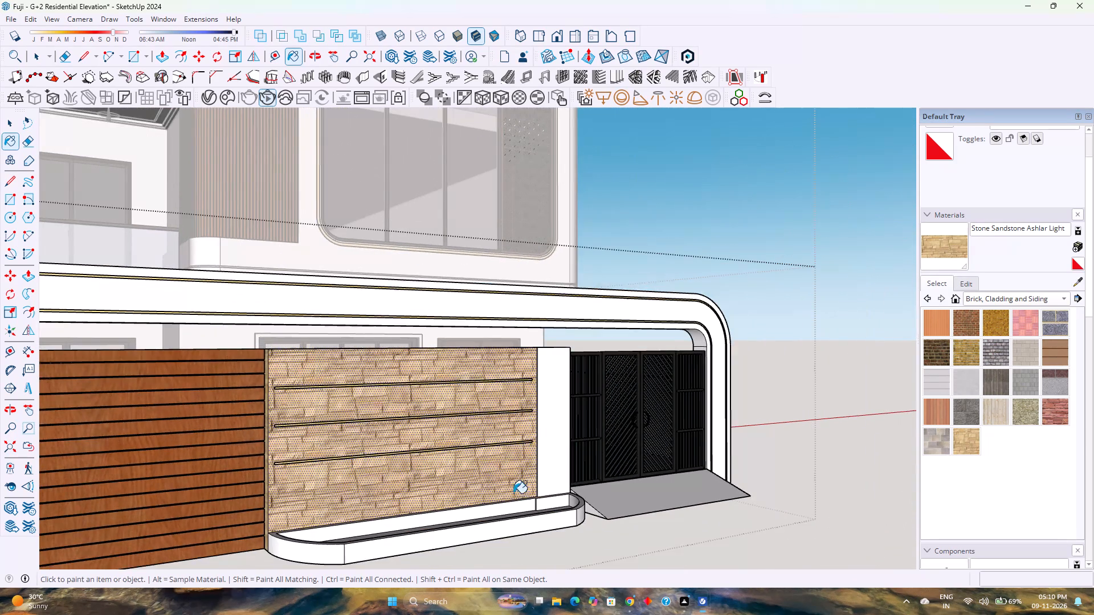
Paint the feature wall's narrow return face beside the white pillar with Stone Sandstone Ashlar Light.
scroll(515, 493, up, 4)
scroll(515, 493, up, 17)
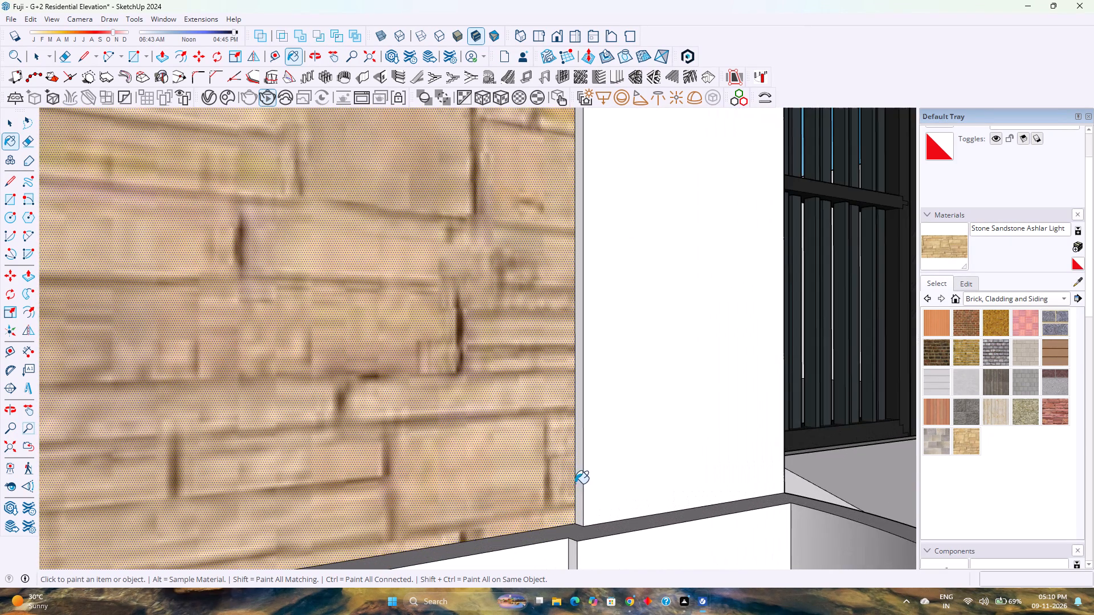
click(580, 476)
Paint the planter's top rim and its inner back faces along the feature wall with Stone Sandstone Ashlar Light.
click(593, 531)
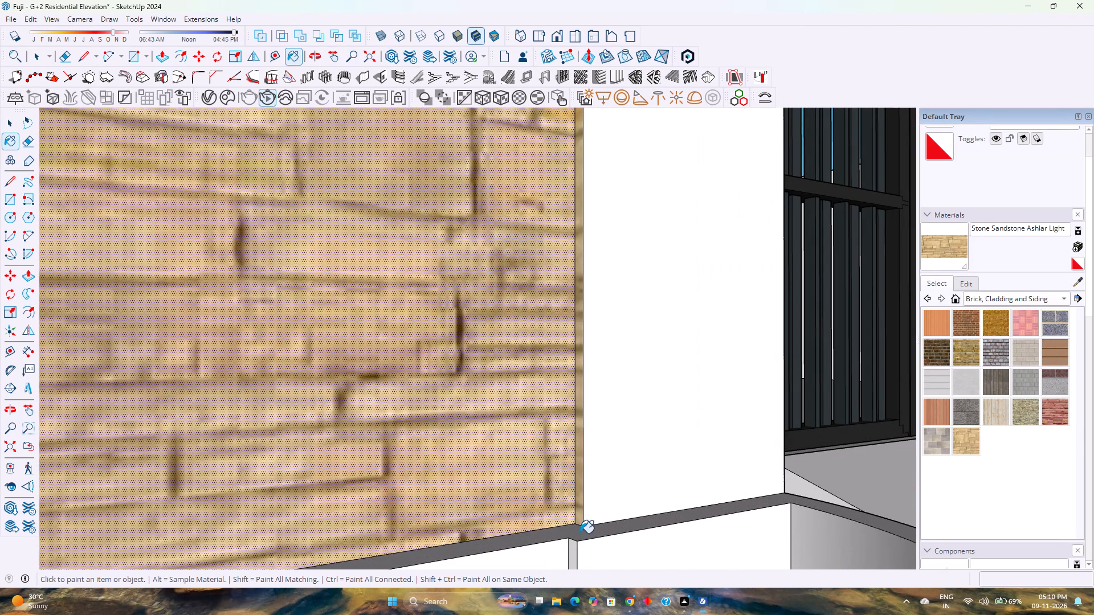
click(560, 553)
click(626, 553)
scroll(479, 413, down, 4)
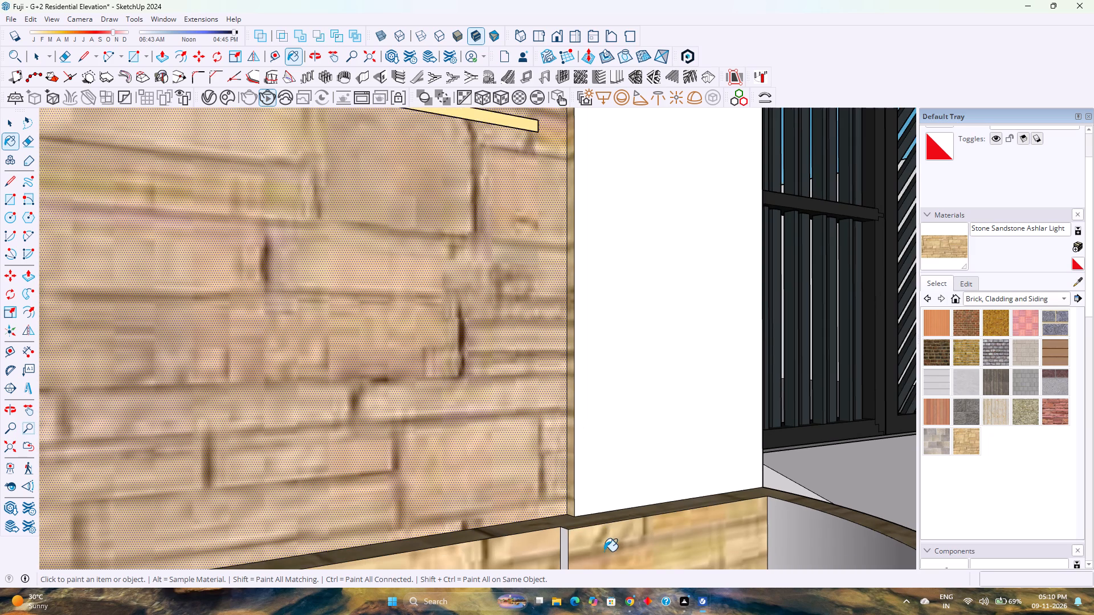
click(565, 537)
scroll(542, 470, down, 13)
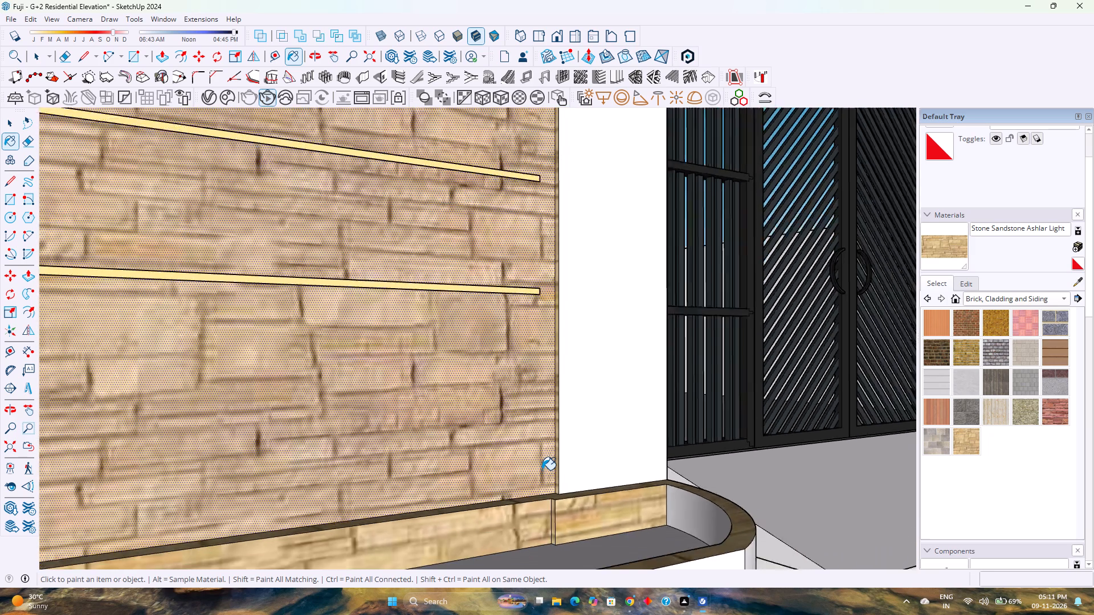
scroll(542, 470, down, 2)
Paint the planter's curved inner face near the gate and its outer front and curved end faces with Stone Sandstone Ashlar Light.
click(644, 499)
scroll(643, 498, down, 5)
click(647, 532)
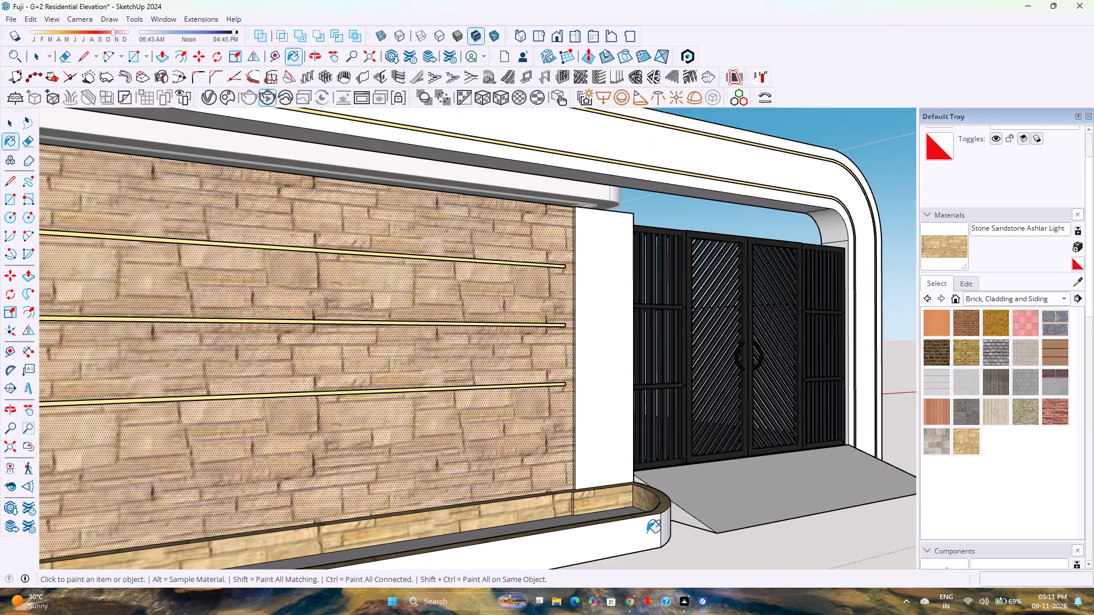
click(661, 527)
scroll(648, 499, down, 9)
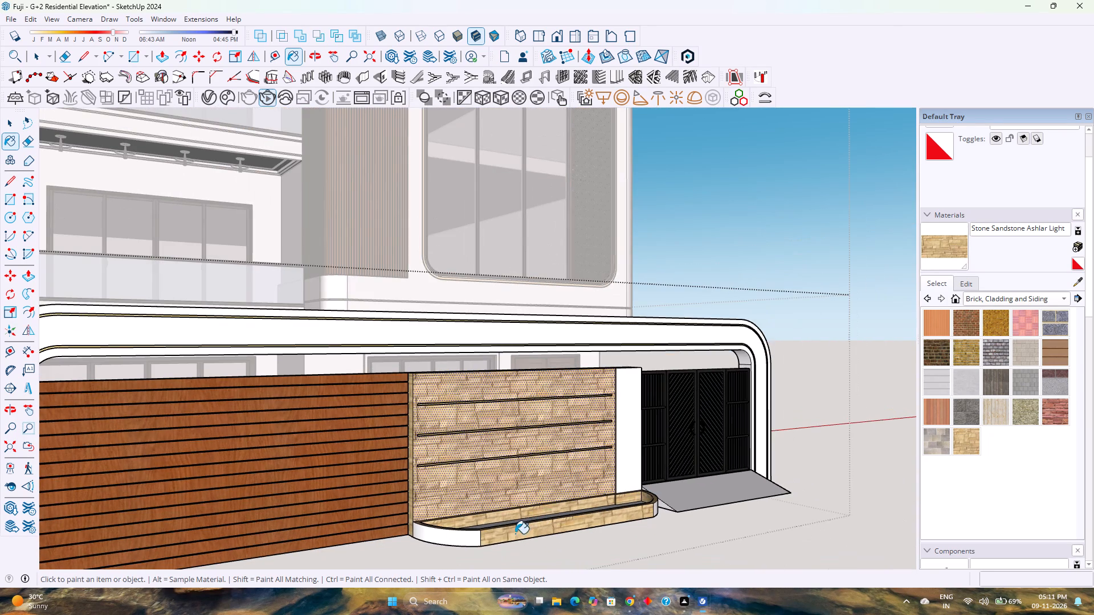
click(460, 538)
scroll(532, 514, down, 3)
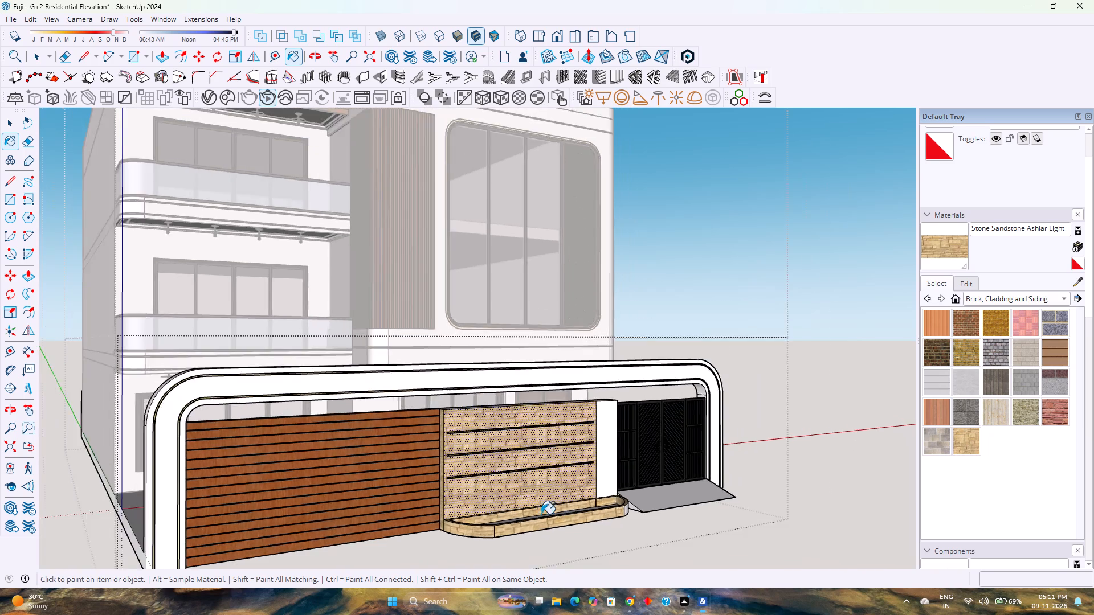
Paint the planter's floor and remaining inner faces with Stone Sandstone Ashlar Light.
middle_drag(552, 514, 364, 516)
middle_click(364, 516)
scroll(352, 513, up, 3)
click(352, 512)
middle_drag(341, 497, 280, 548)
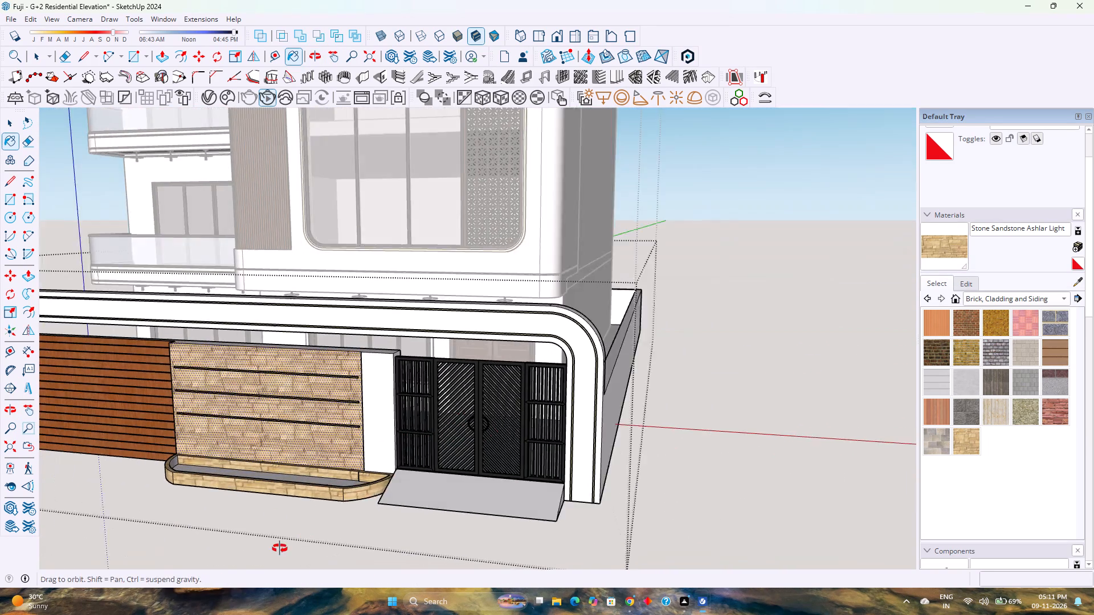
middle_drag(280, 548, 270, 549)
scroll(203, 438, up, 8)
click(185, 461)
scroll(270, 433, down, 2)
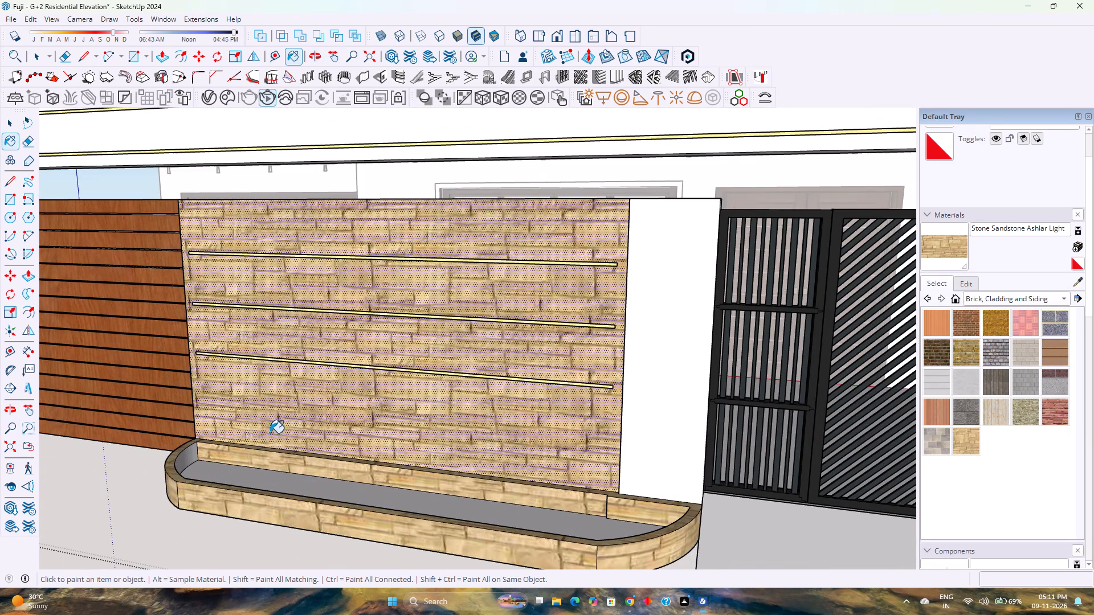
scroll(270, 433, down, 2)
middle_drag(360, 436, 256, 497)
click(291, 441)
scroll(291, 441, down, 1)
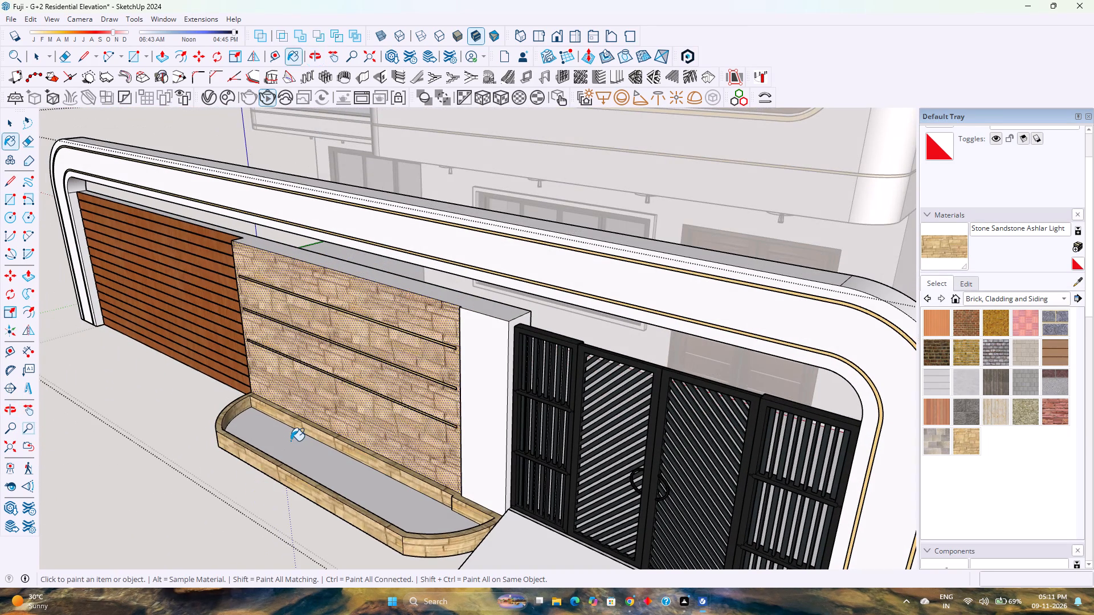
scroll(291, 441, up, 11)
middle_drag(291, 446, 124, 471)
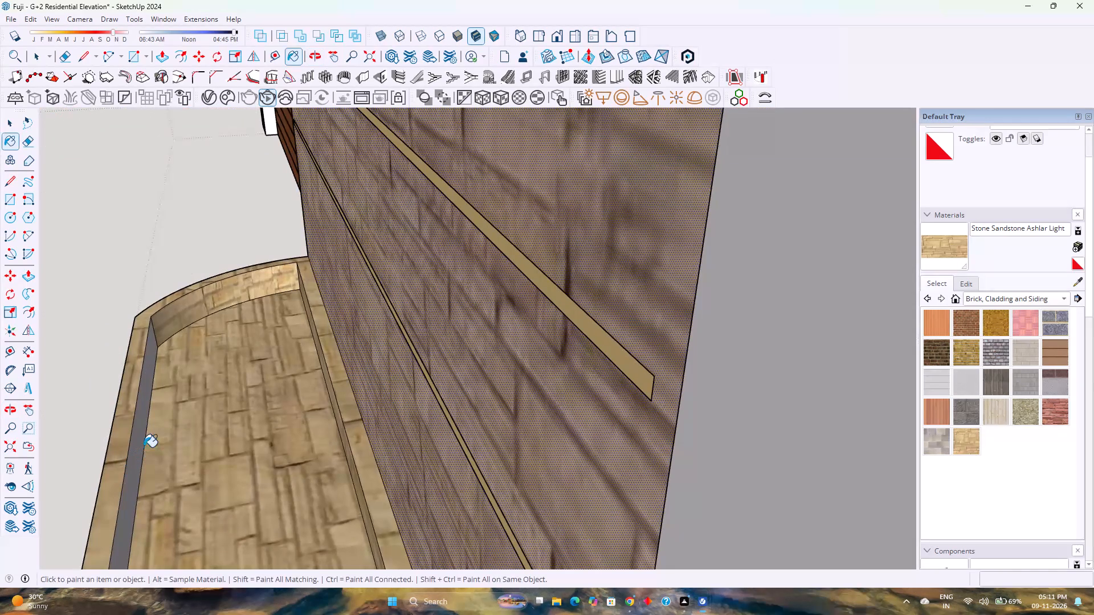
click(143, 447)
scroll(143, 447, down, 4)
middle_drag(142, 449, 450, 417)
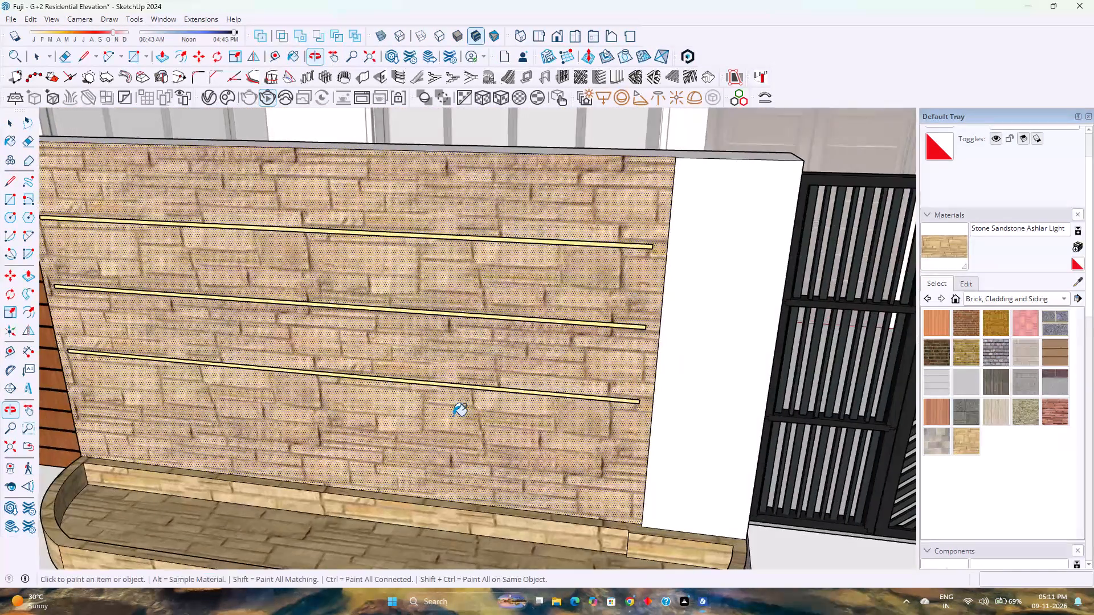
scroll(454, 415, down, 9)
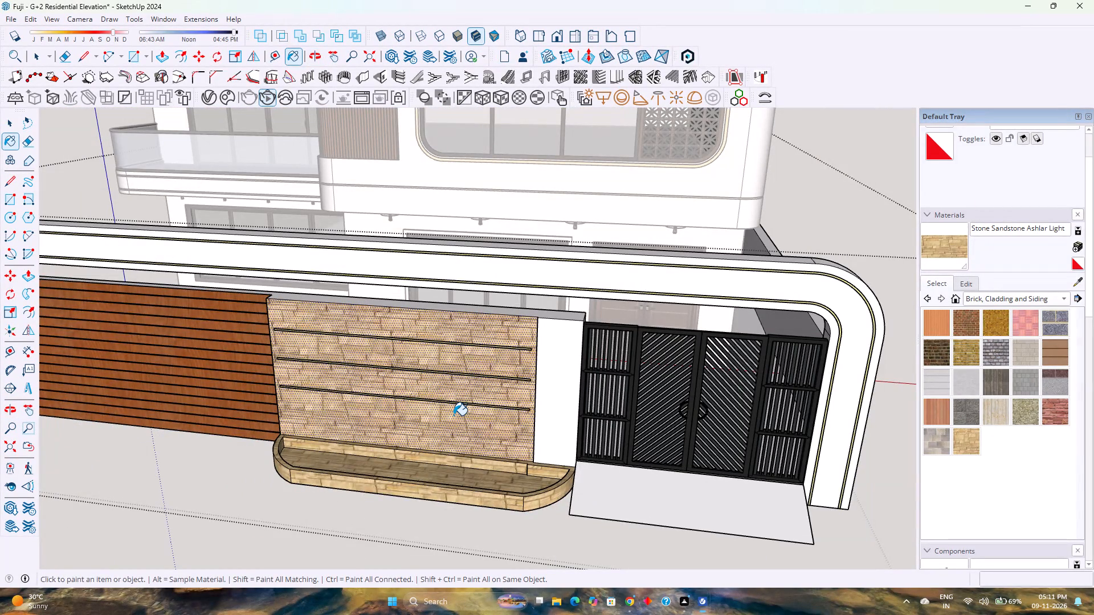
Adjust Stone Sandstone Ashlar Light to saturation 4 and lightness 78, reapply it to the feature wall, and exit group editing.
click(975, 286)
drag(996, 387, 1008, 389)
drag(973, 367, 951, 370)
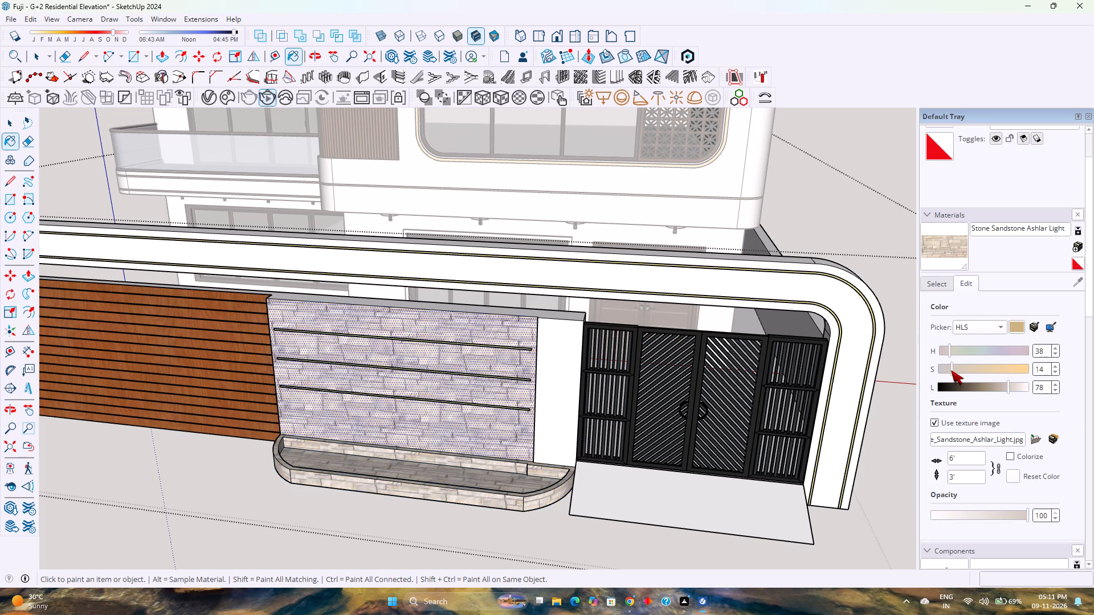
drag(951, 370, 953, 371)
drag(953, 371, 942, 371)
click(450, 417)
key(space)
key(Escape)
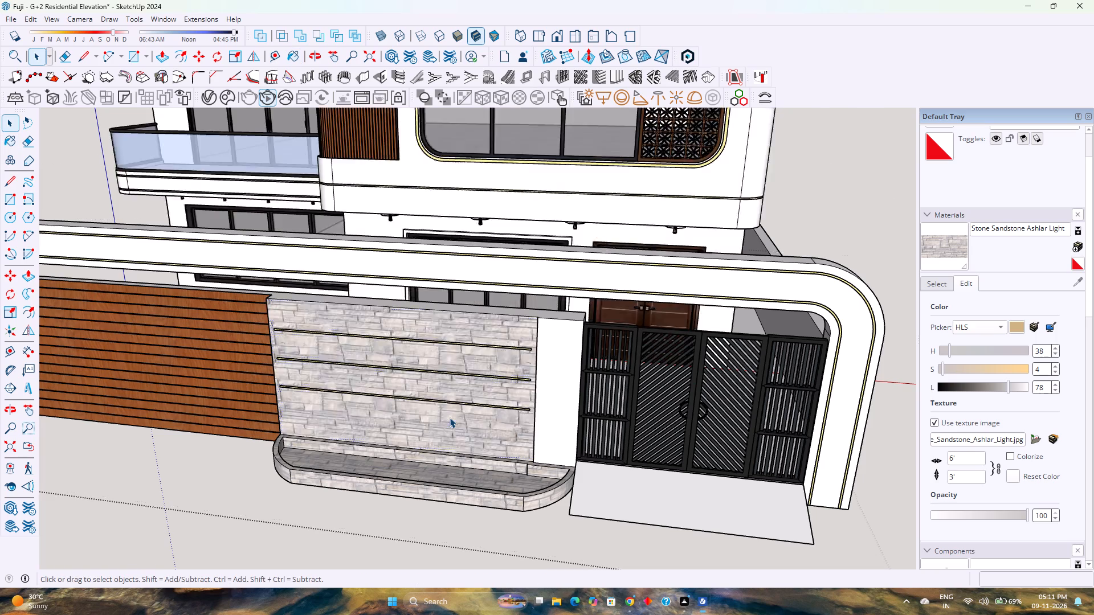
Examine the recoloured stone cladding on the feature wall and planter against the wood slats, pillar and gate.
scroll(450, 417, down, 3)
middle_drag(449, 424, 490, 322)
scroll(488, 322, up, 1)
middle_click(490, 322)
scroll(473, 411, up, 4)
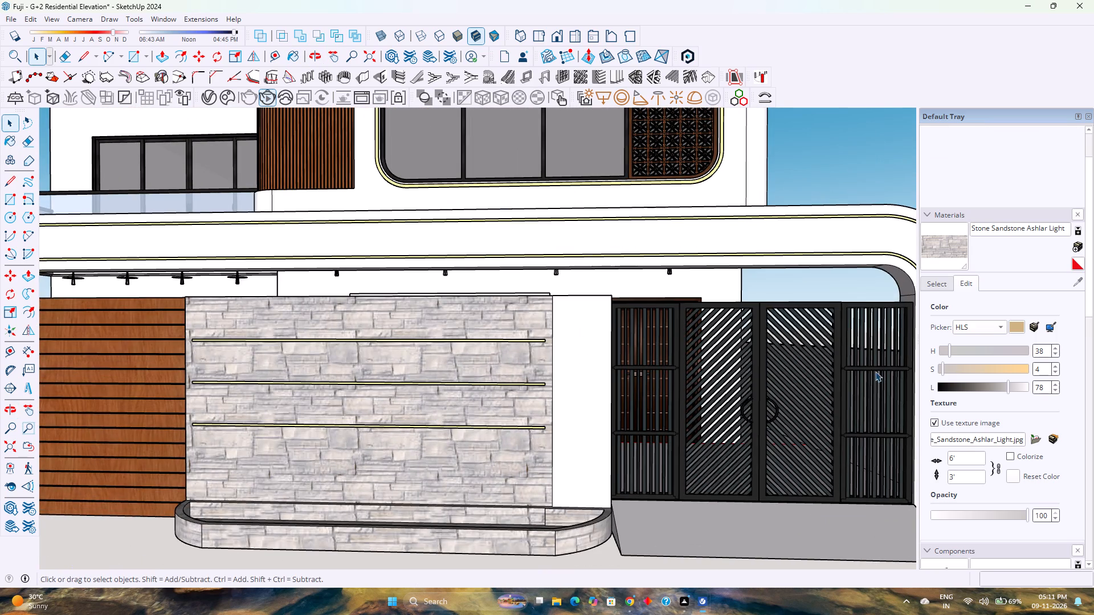
scroll(209, 446, down, 3)
scroll(259, 433, up, 8)
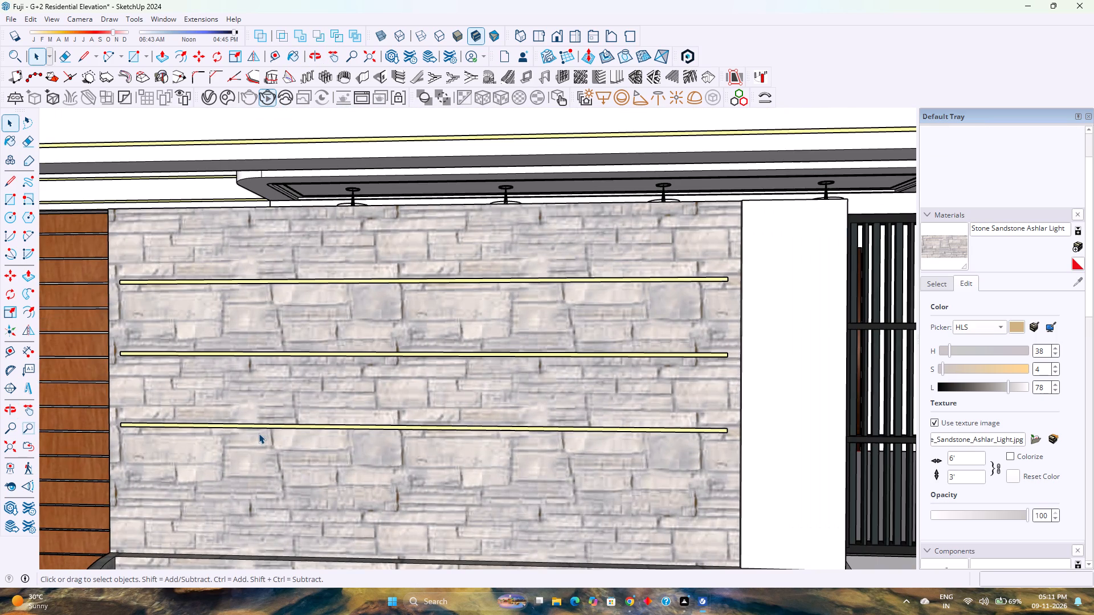
shift+scroll(259, 433, up, 1)
shift+middle_drag(259, 433, 299, 398)
scroll(304, 397, down, 11)
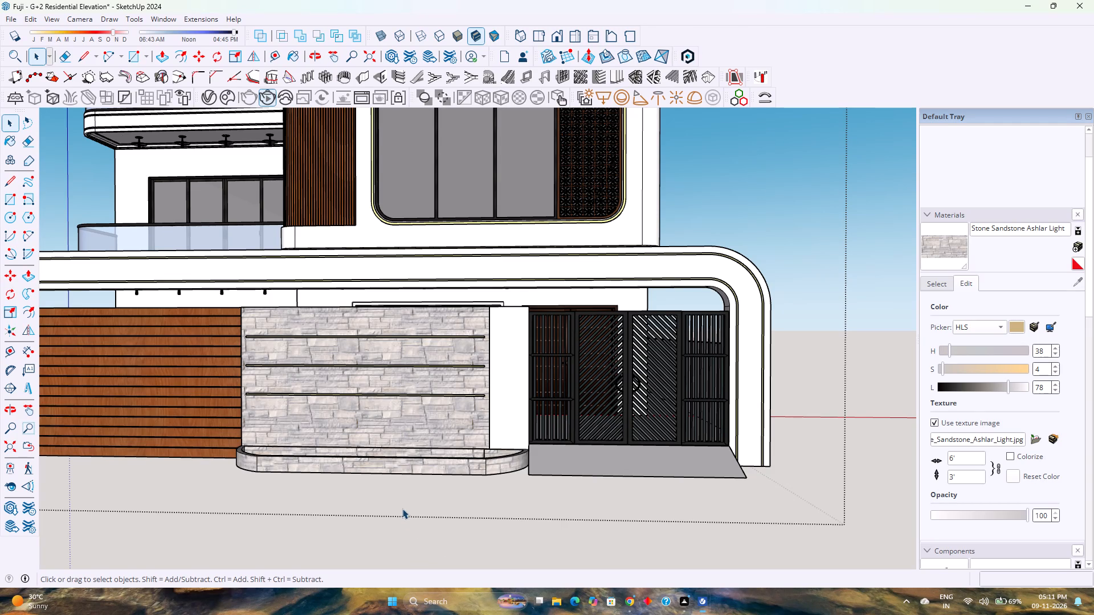
scroll(563, 400, down, 1)
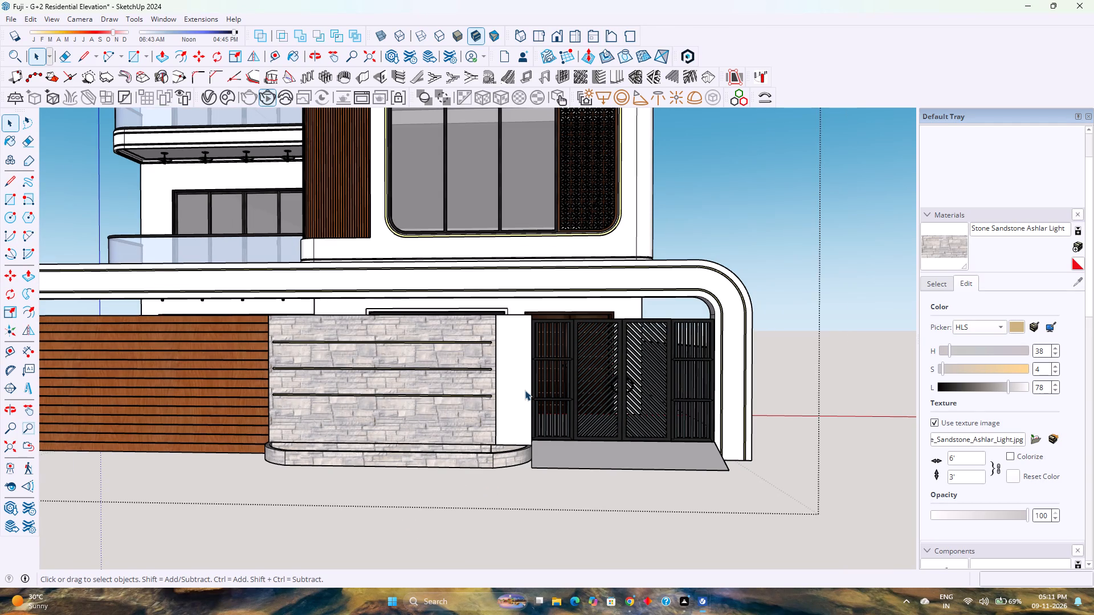
scroll(516, 373, down, 1)
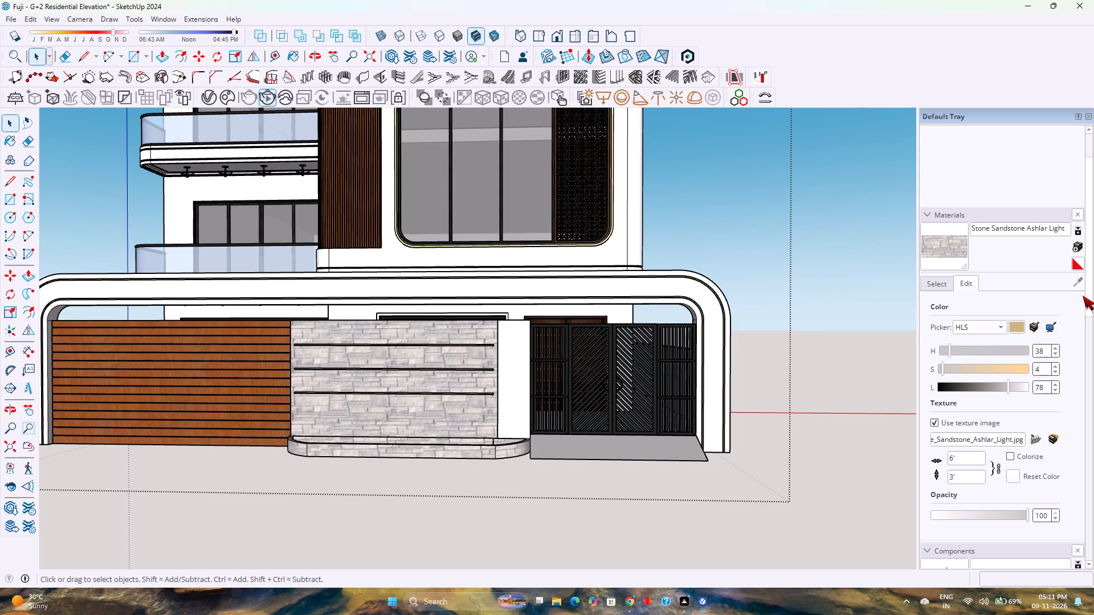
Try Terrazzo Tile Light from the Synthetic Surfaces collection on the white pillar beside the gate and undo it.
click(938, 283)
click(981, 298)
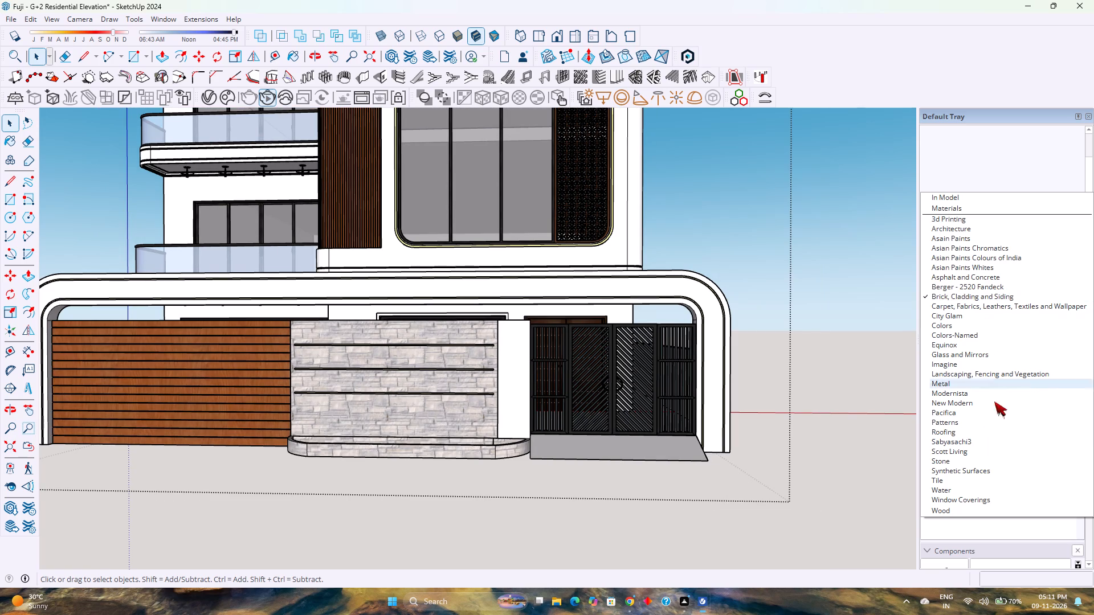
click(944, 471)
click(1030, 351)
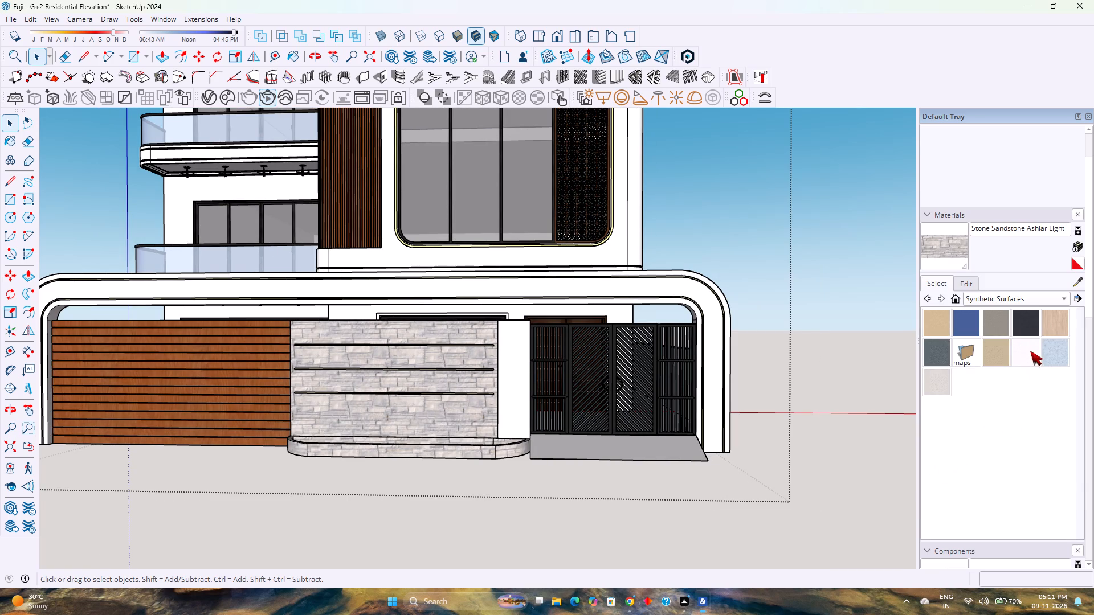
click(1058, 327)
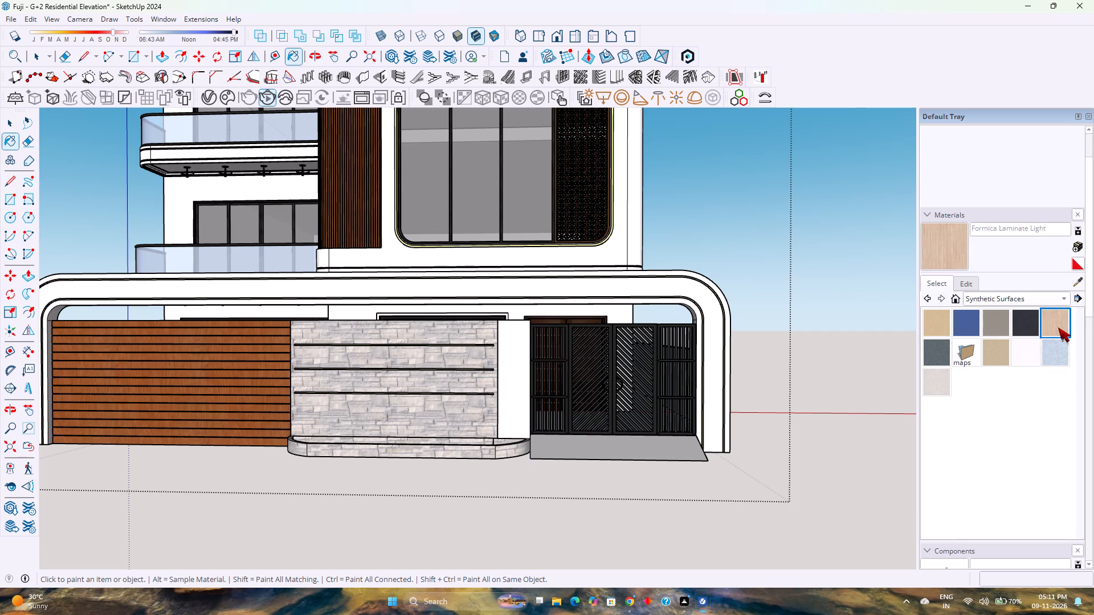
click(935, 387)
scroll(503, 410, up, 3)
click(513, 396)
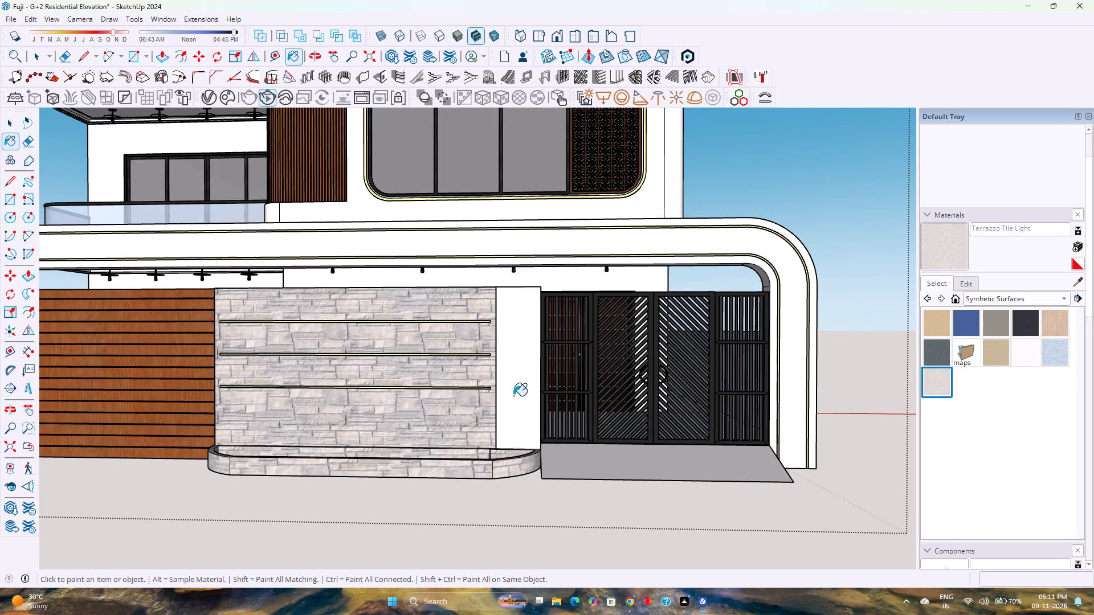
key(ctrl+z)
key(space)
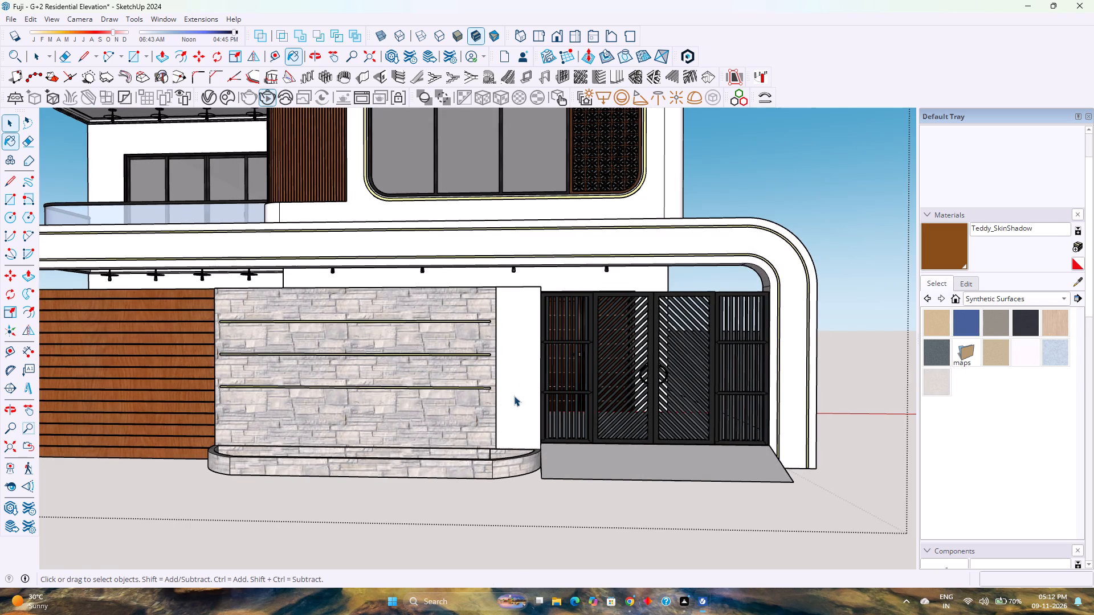
Open the boundary group for editing and paint the white pillar's front face beside the gate with Terrazzo Tile Light.
double_click(516, 391)
scroll(516, 391, up, 2)
click(517, 391)
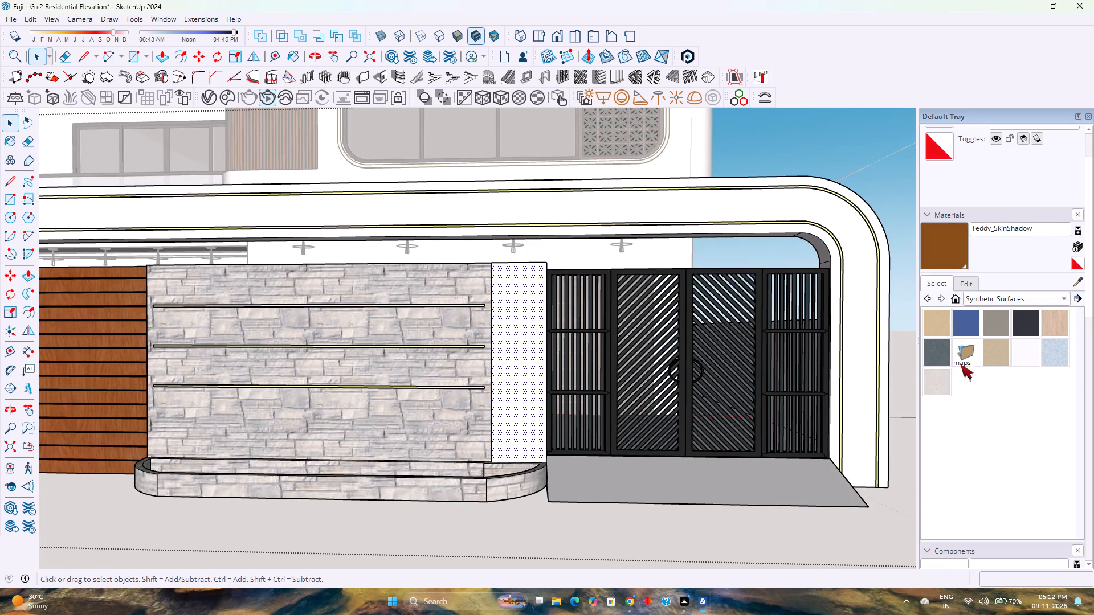
click(948, 379)
click(542, 378)
scroll(540, 378, down, 2)
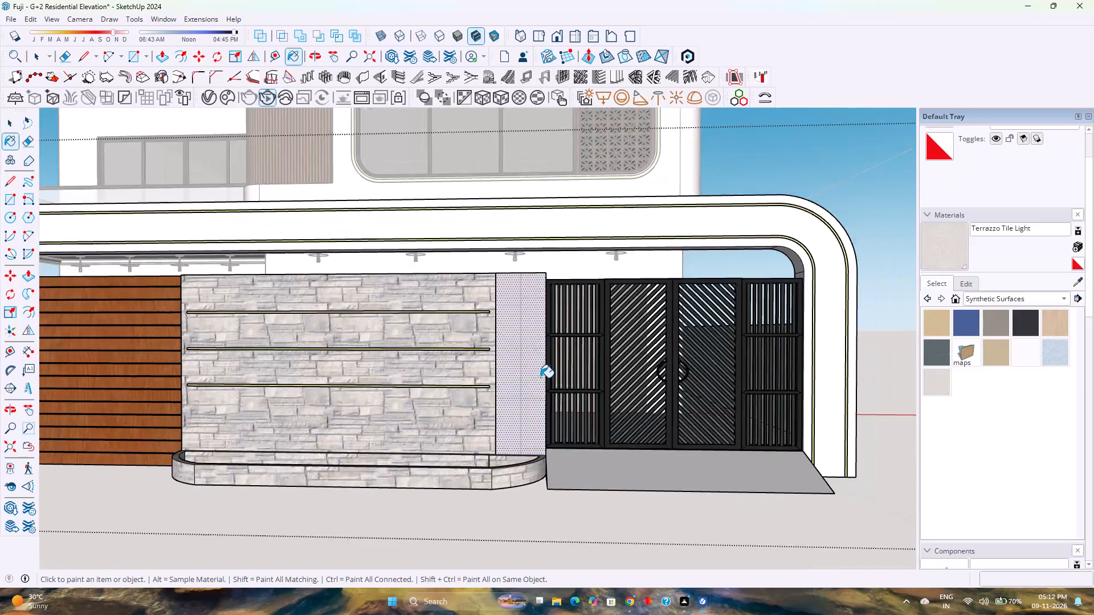
key(space)
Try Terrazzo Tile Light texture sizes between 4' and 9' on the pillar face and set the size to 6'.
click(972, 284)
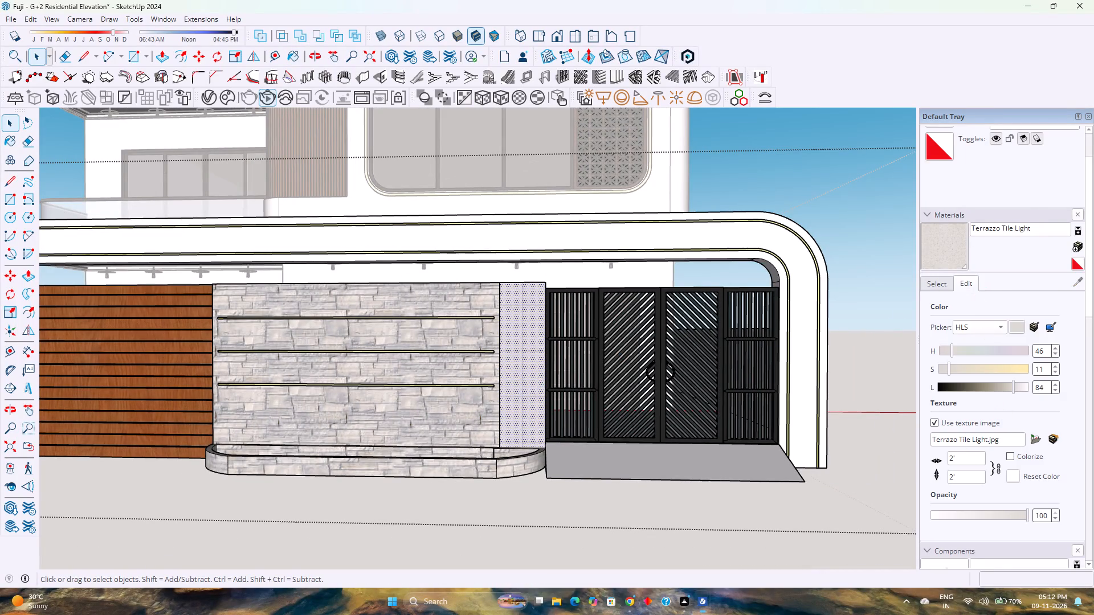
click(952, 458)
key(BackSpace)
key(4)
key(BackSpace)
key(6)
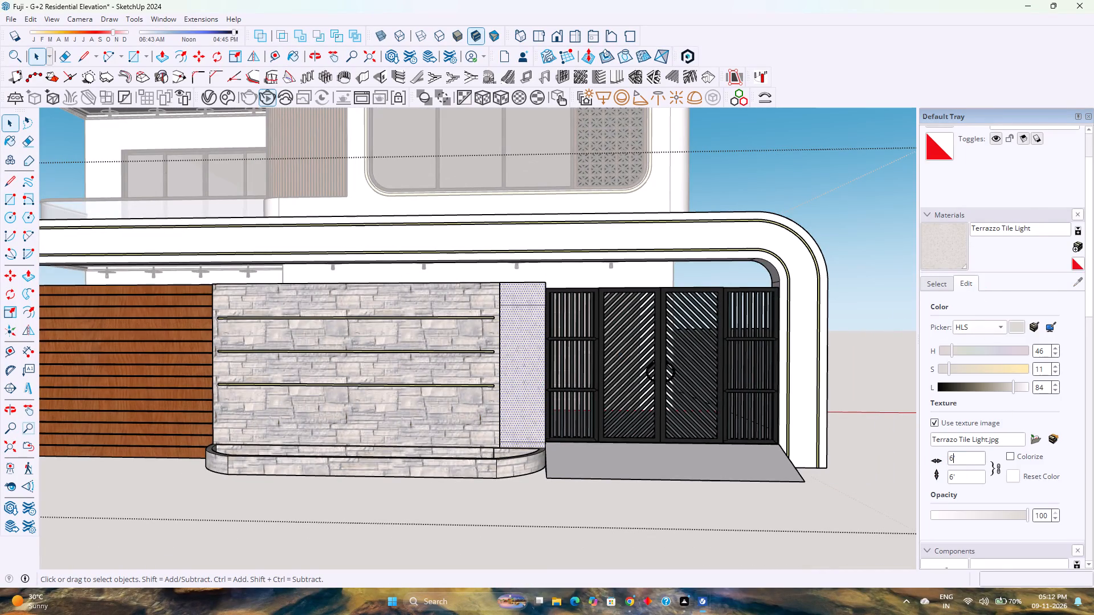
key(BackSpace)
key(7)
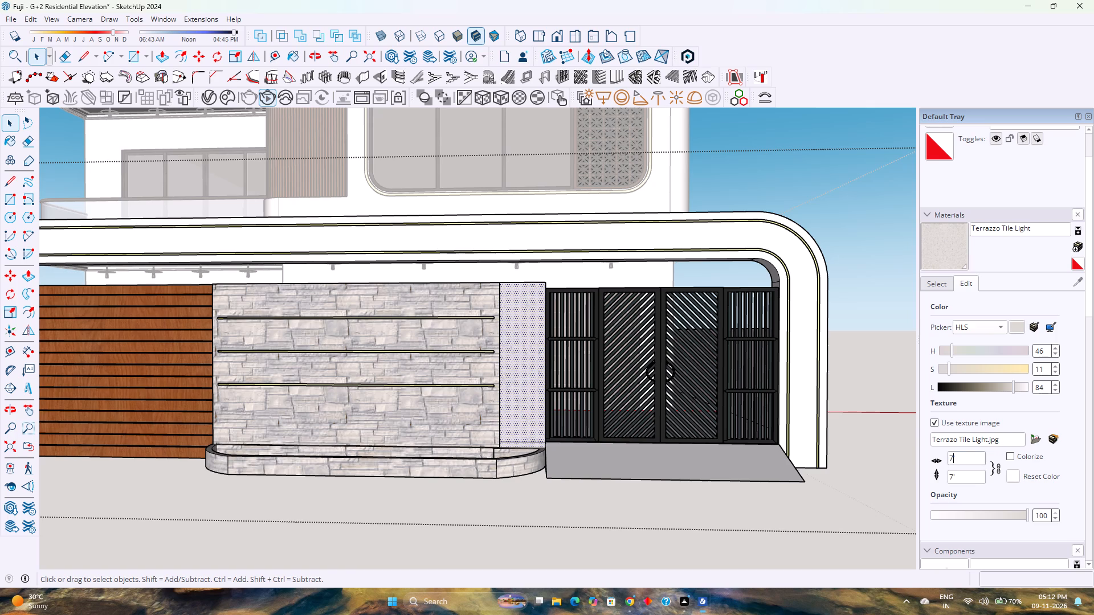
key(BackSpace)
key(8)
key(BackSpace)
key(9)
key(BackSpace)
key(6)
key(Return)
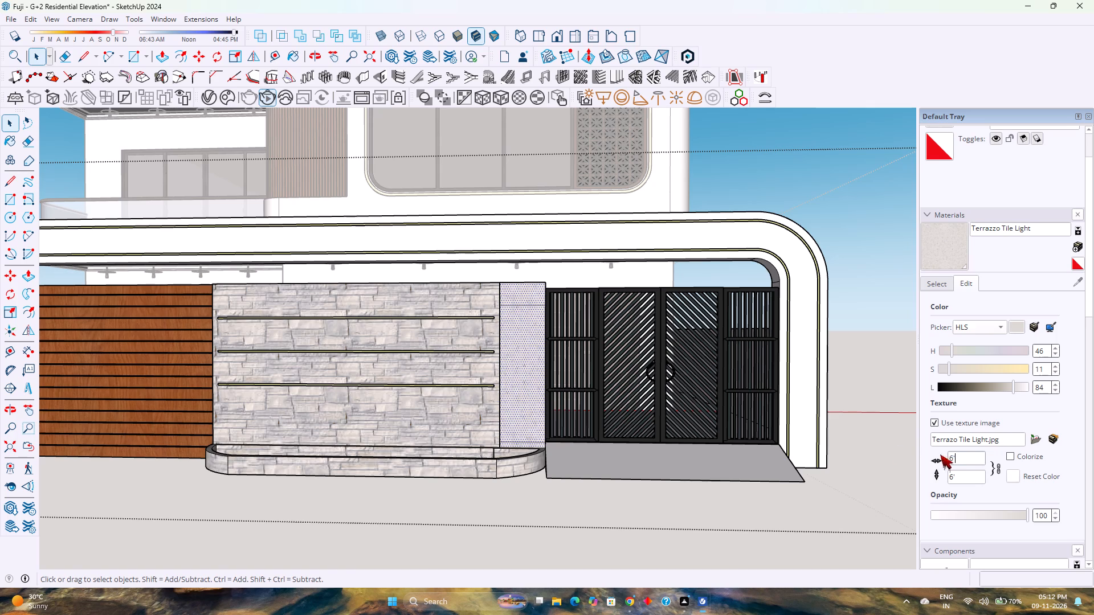
Paint the pillar's narrow side face next to the gate with Terrazzo Tile Light.
scroll(848, 437, down, 6)
key(space)
click(863, 403)
scroll(859, 399, down, 2)
middle_drag(858, 398, 856, 398)
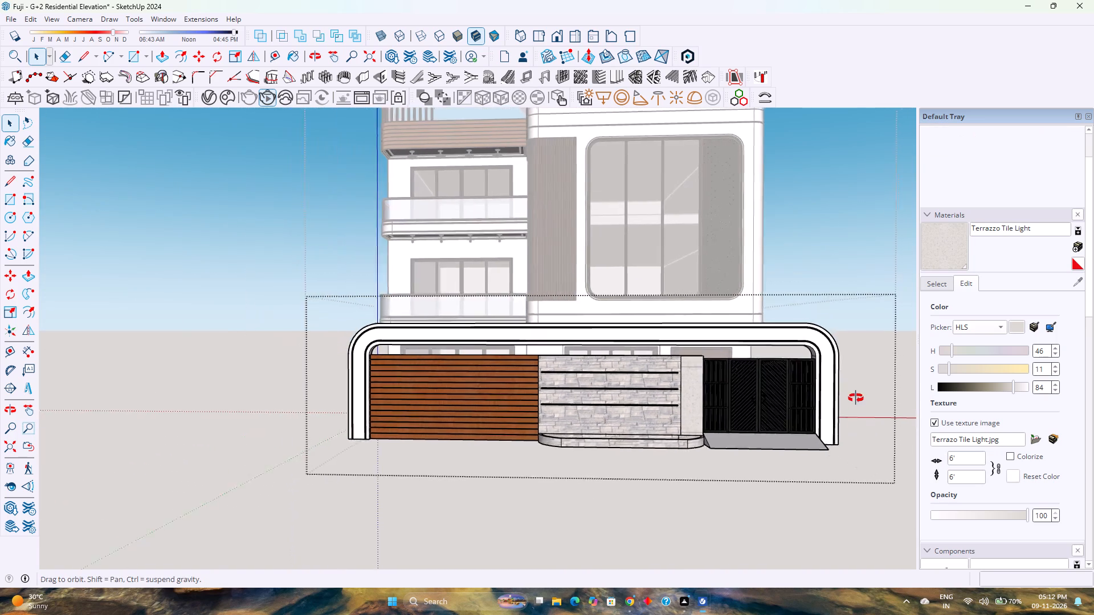
middle_drag(856, 398, 783, 397)
middle_click(783, 397)
scroll(554, 379, up, 14)
middle_drag(589, 351, 561, 453)
click(936, 254)
scroll(614, 348, up, 2)
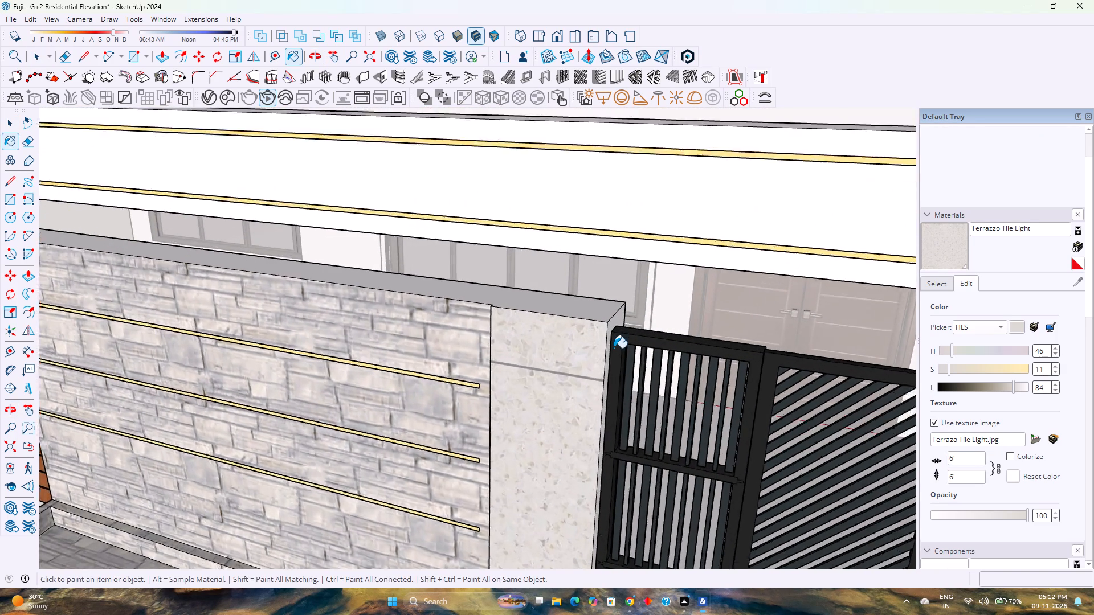
scroll(614, 348, up, 10)
click(599, 312)
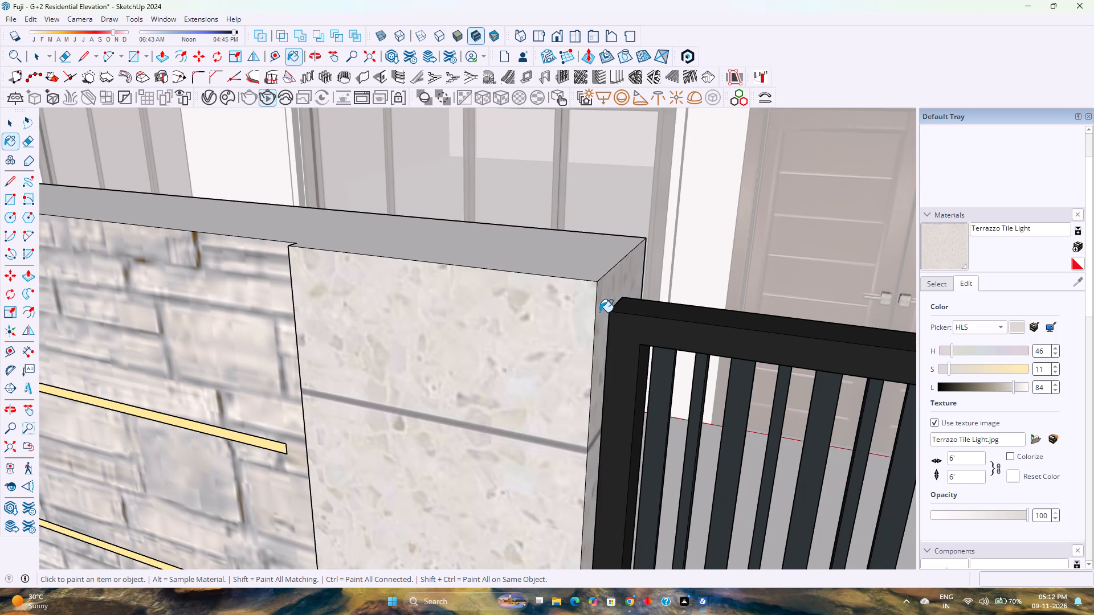
Set the Terrazzo Tile Light texture size to 3' for the pillar beside the gate.
scroll(599, 312, down, 20)
scroll(599, 312, down, 8)
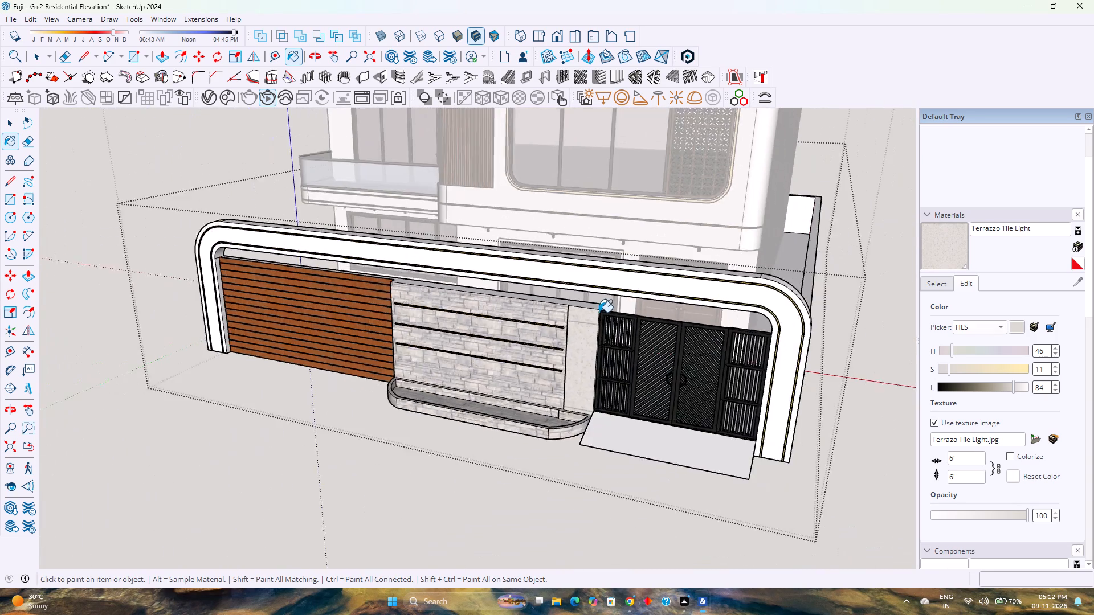
scroll(599, 312, down, 1)
middle_drag(603, 322, 722, 263)
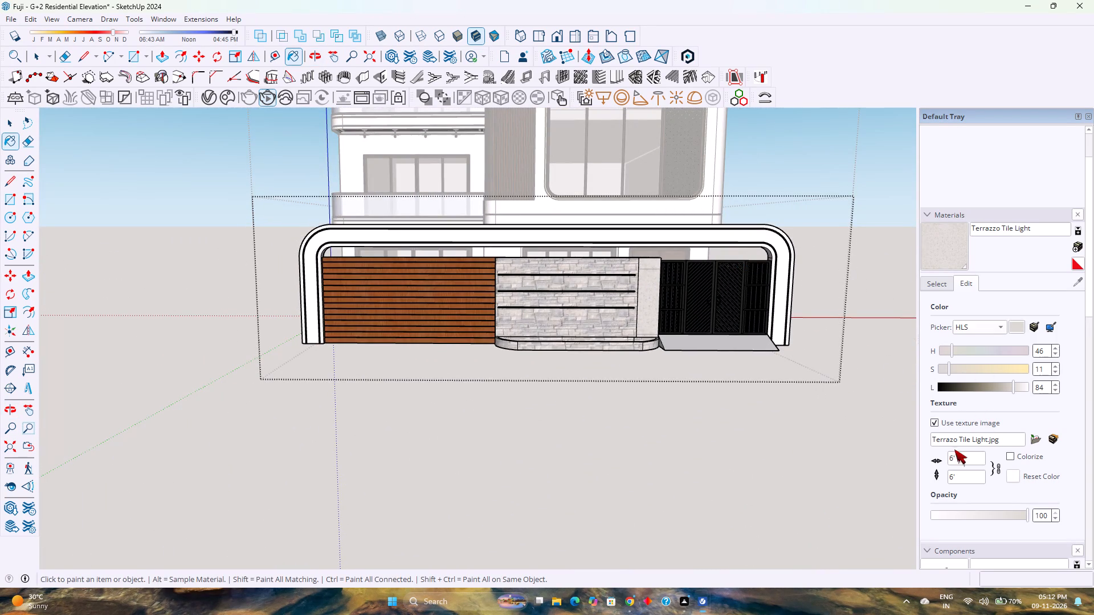
click(951, 459)
key(Right)
key(BackSpace)
key(3)
scroll(626, 348, up, 3)
click(657, 286)
key(space)
scroll(660, 284, down, 5)
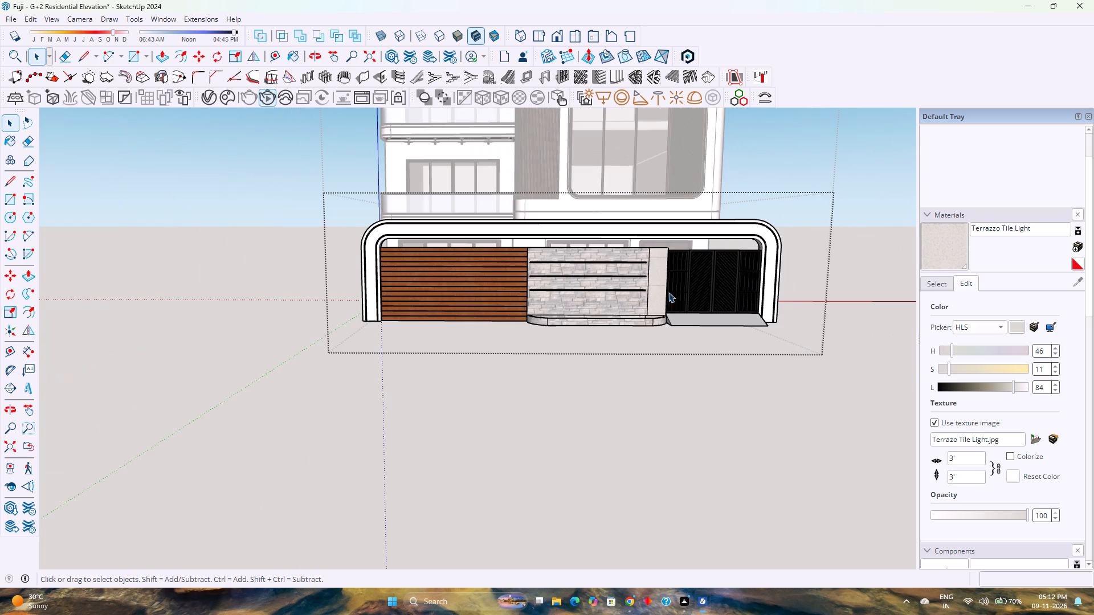
Exit the boundary group's editing and save the model.
click(760, 403)
scroll(727, 367, up, 4)
middle_drag(726, 366, 702, 352)
key(ctrl+s)
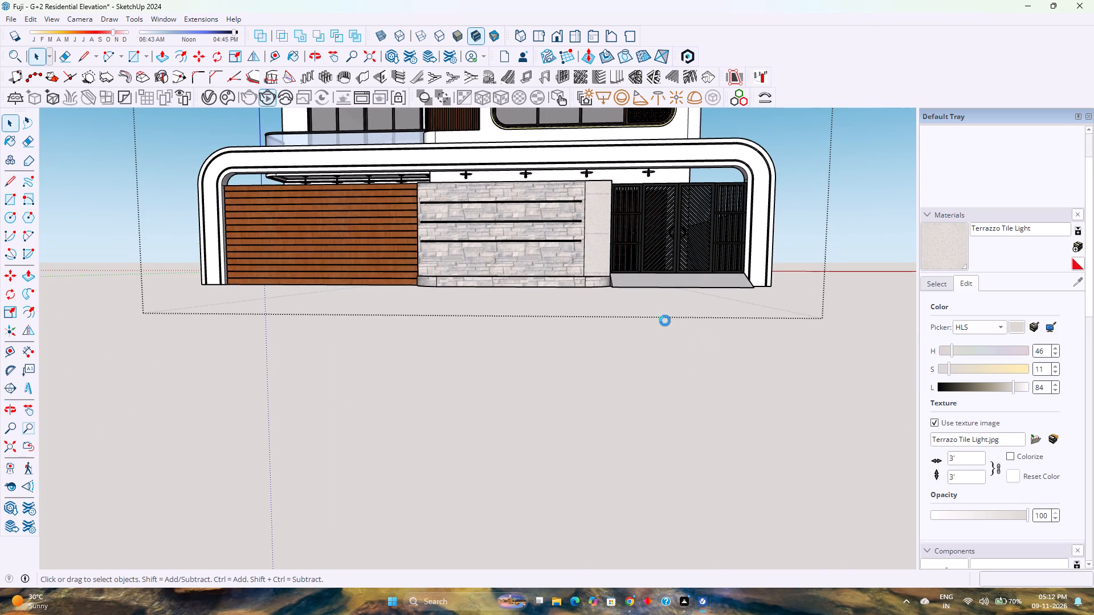
Examine the whole front elevation, comparing the boundary wall materials with the upper floors.
scroll(565, 268, down, 9)
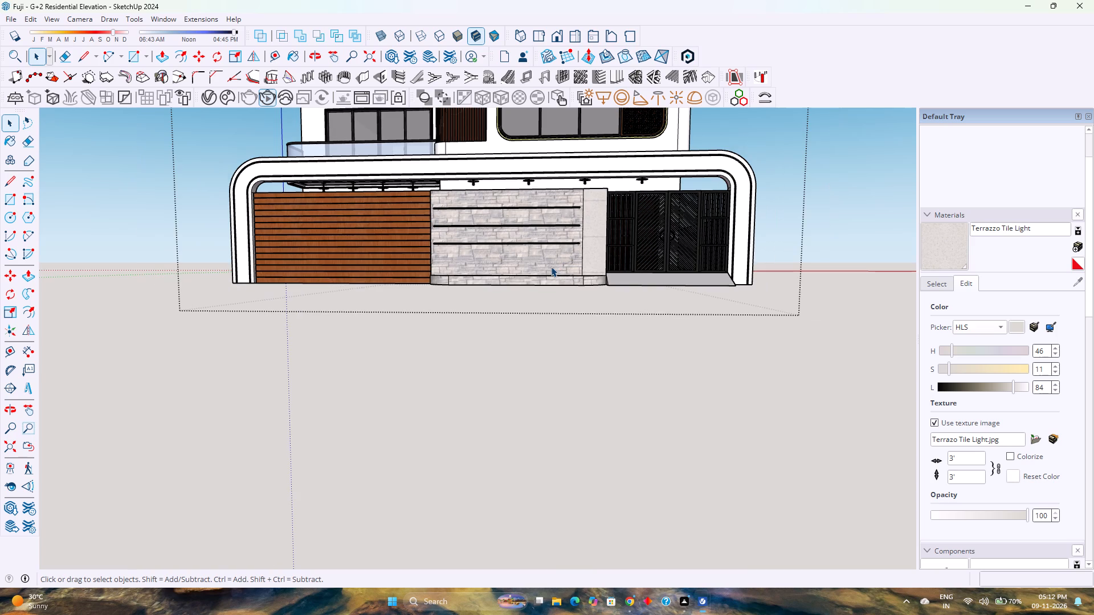
scroll(517, 204, down, 7)
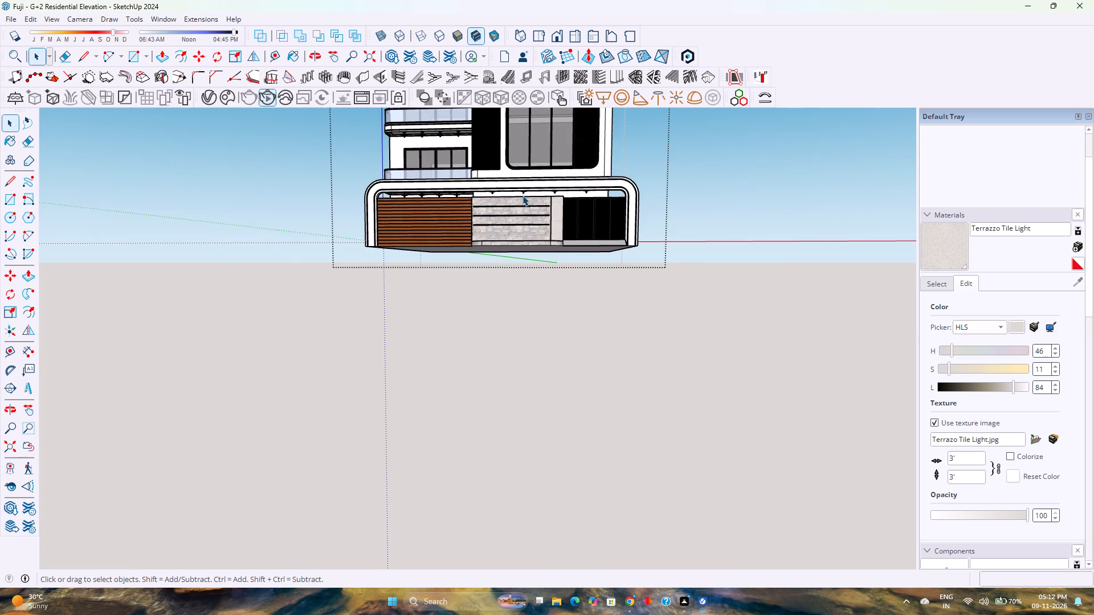
scroll(532, 163, up, 2)
shift+middle_click(531, 163)
shift+middle_drag(530, 163, 529, 231)
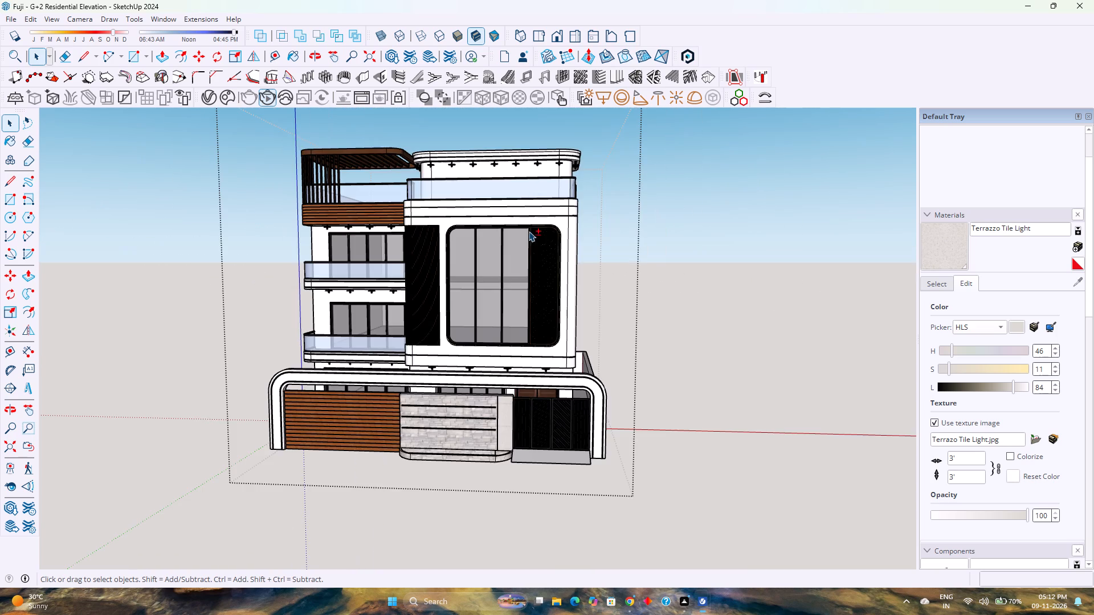
shift+middle_drag(529, 231, 530, 256)
scroll(535, 260, down, 6)
middle_drag(538, 270, 544, 262)
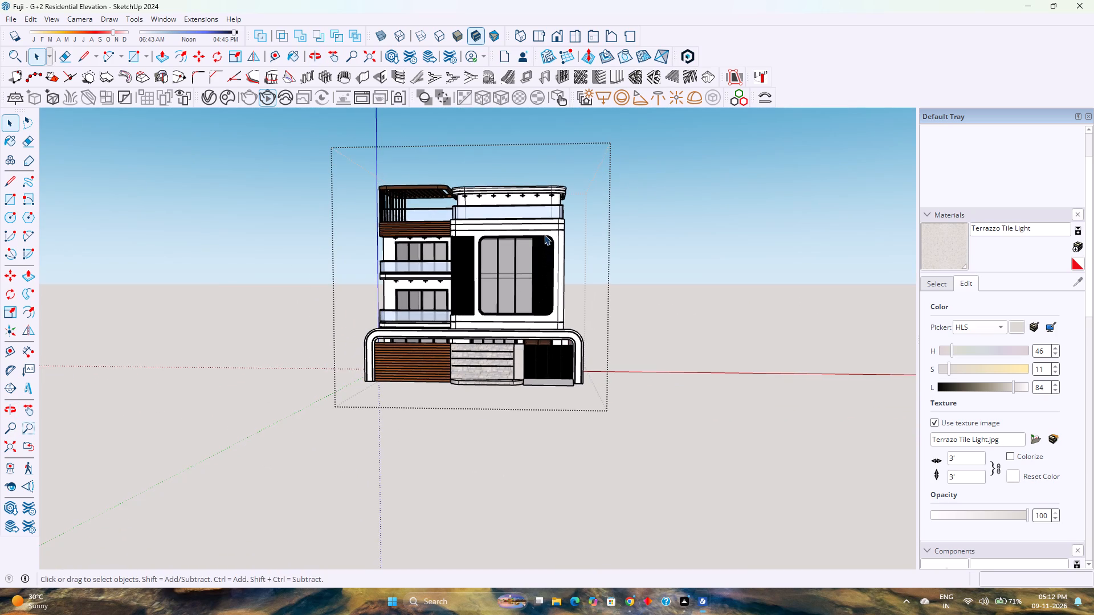
scroll(544, 235, up, 1)
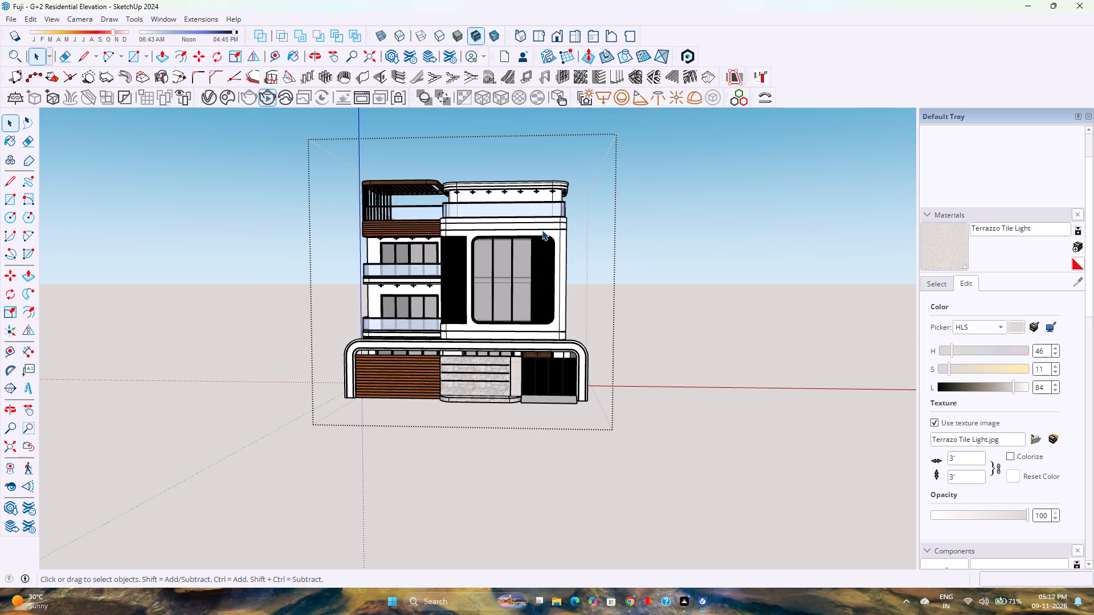
scroll(542, 230, up, 1)
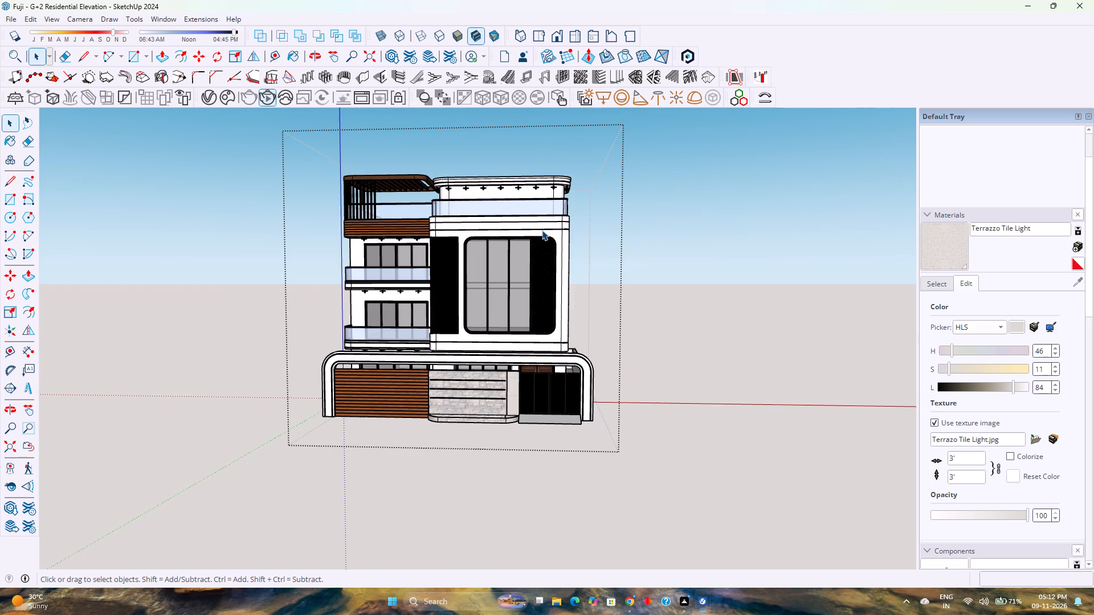
Select the whole building group and paint it with Quartz Light Brown from the Synthetic Surfaces collection.
key(Escape)
click(542, 230)
click(542, 229)
click(542, 229)
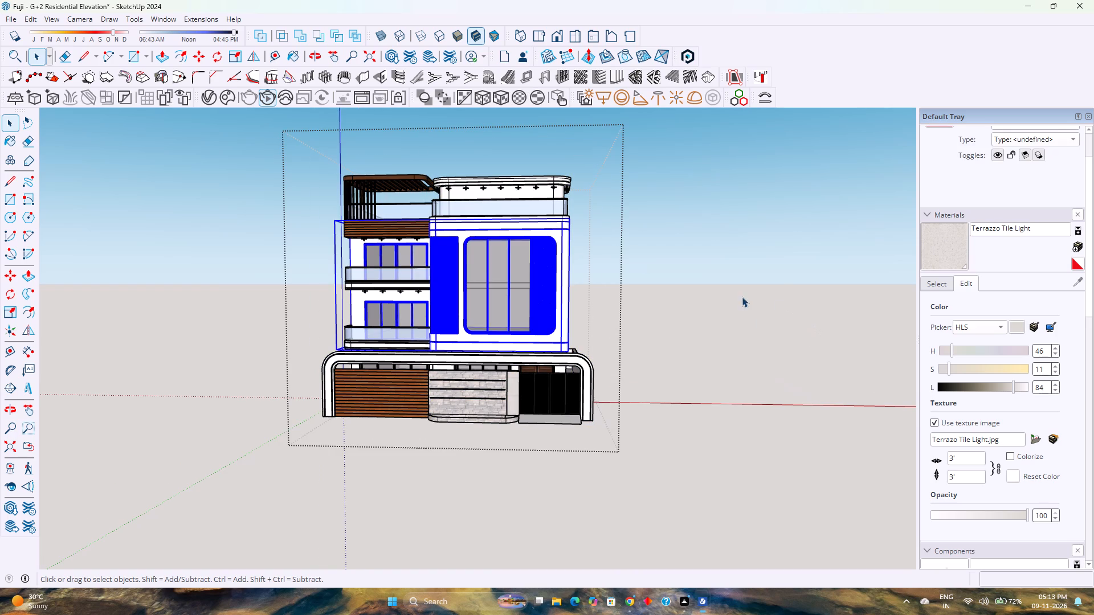
key(Escape)
click(560, 341)
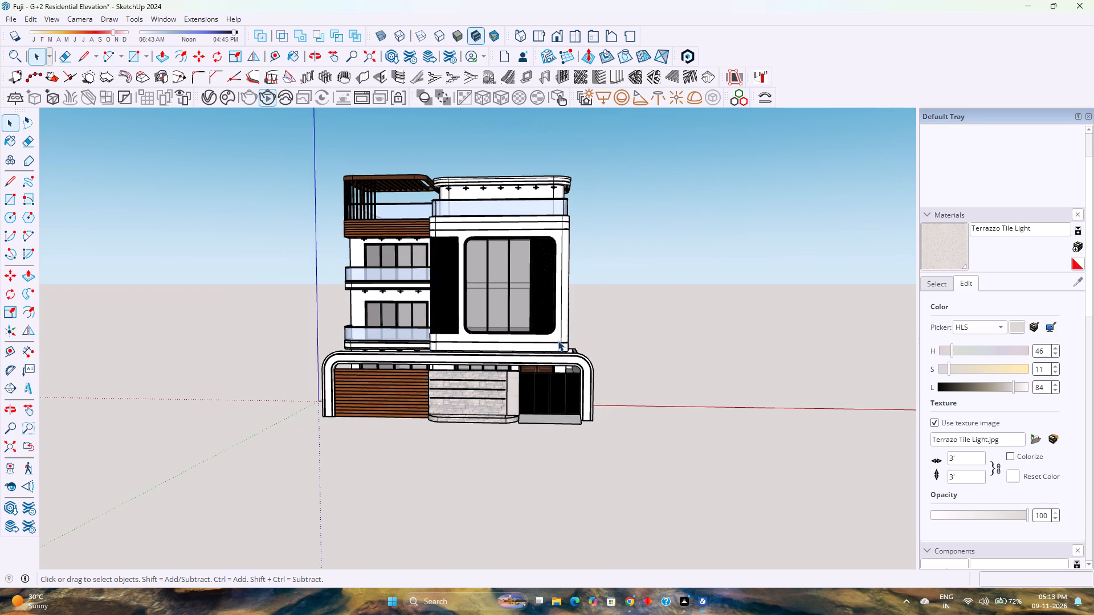
click(938, 283)
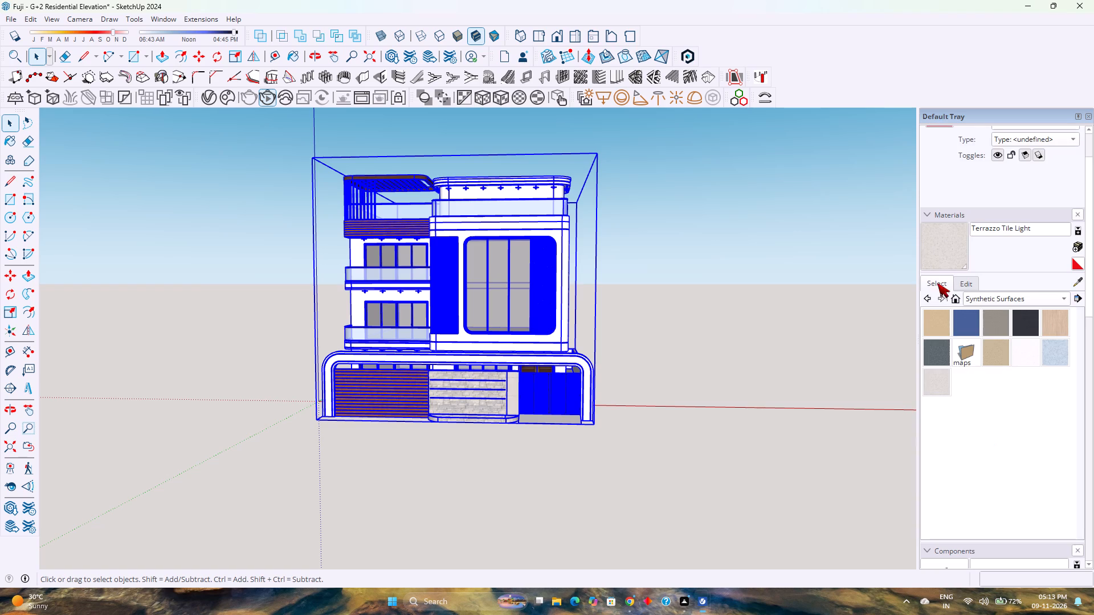
click(1002, 353)
click(550, 360)
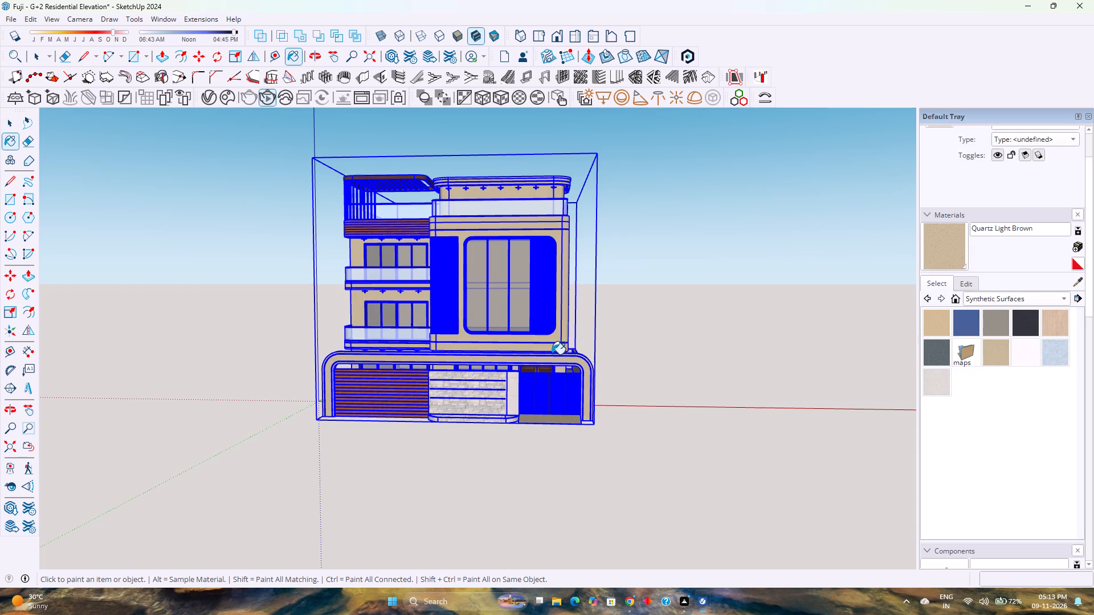
Adjust Quartz Light Brown to saturation 0 and lightness 81, and reapply it to the building group.
click(976, 285)
drag(996, 387, 1016, 391)
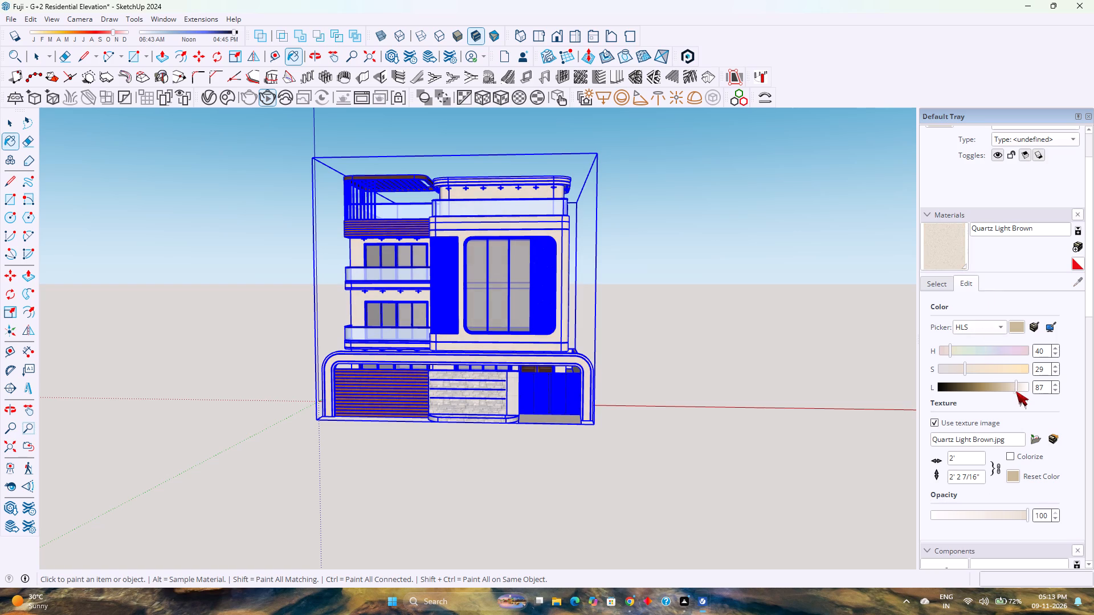
drag(1016, 391, 1020, 392)
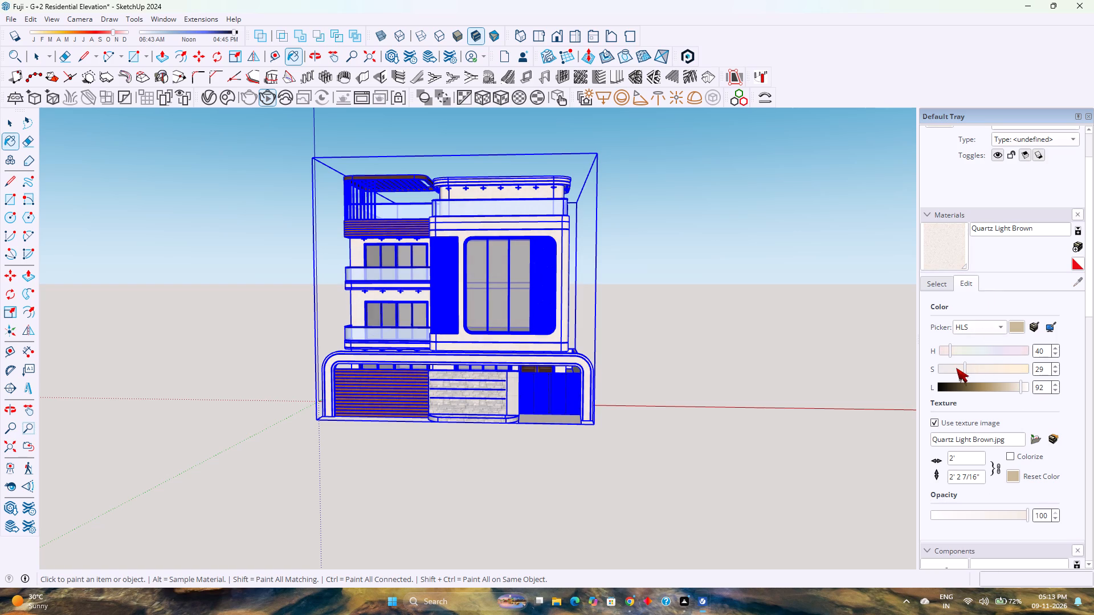
drag(961, 368, 956, 370)
drag(956, 370, 956, 371)
drag(953, 367, 931, 367)
click(1014, 387)
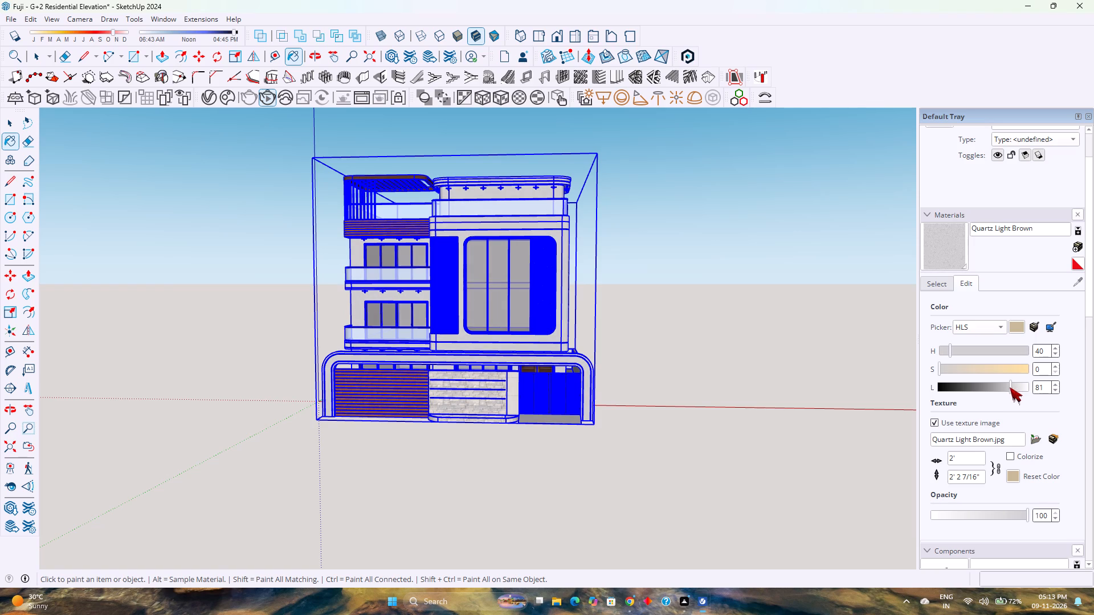
key(space)
click(541, 338)
key(space)
Clear the selection and examine the recoloured walls and boundary frame across the front elevation.
scroll(543, 341, up, 1)
key(Escape)
scroll(544, 341, up, 2)
scroll(544, 341, down, 3)
click(676, 358)
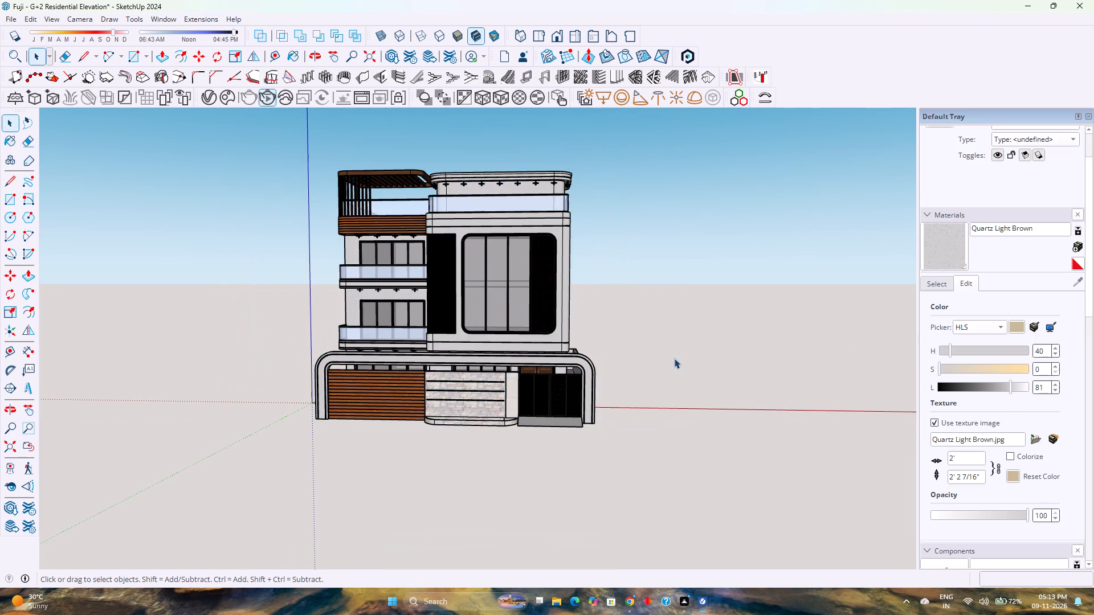
scroll(550, 347, up, 3)
scroll(550, 346, down, 3)
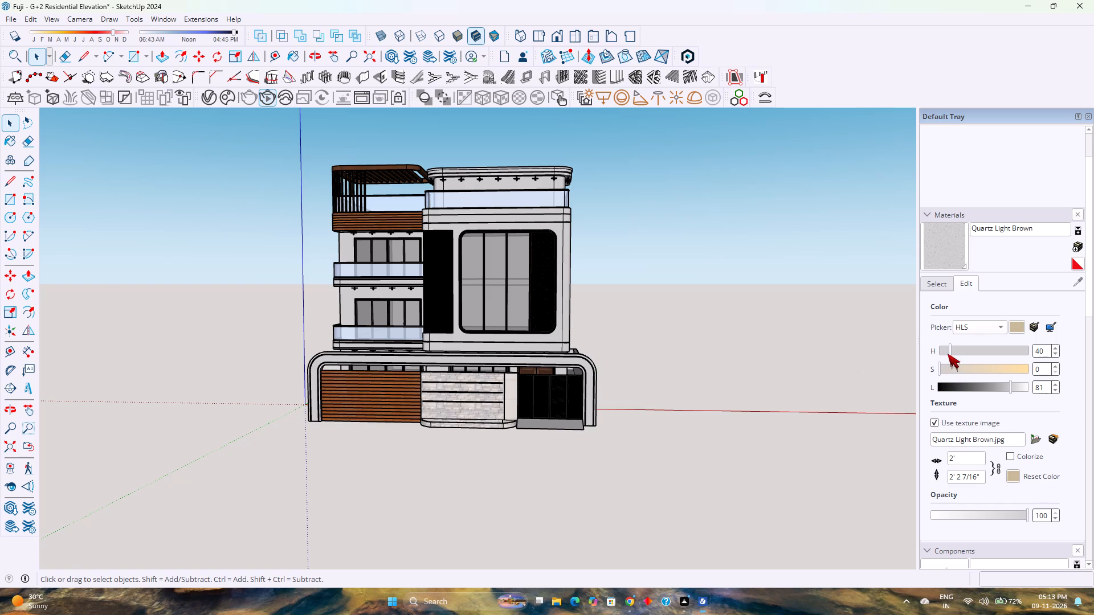
Retune Quartz Light Brown on the building walls to hue 0, saturation 3 and lightness 84.
drag(948, 353, 958, 354)
drag(944, 365, 968, 371)
drag(968, 371, 989, 373)
drag(953, 352, 940, 352)
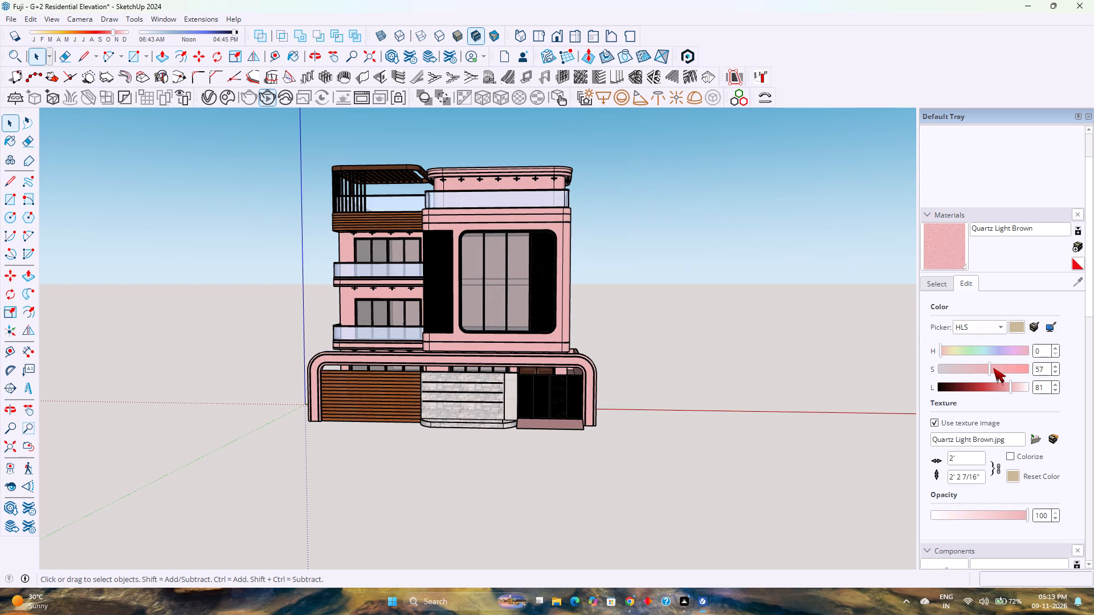
drag(989, 368, 961, 367)
drag(961, 367, 959, 367)
drag(959, 367, 941, 366)
drag(1004, 385, 1003, 386)
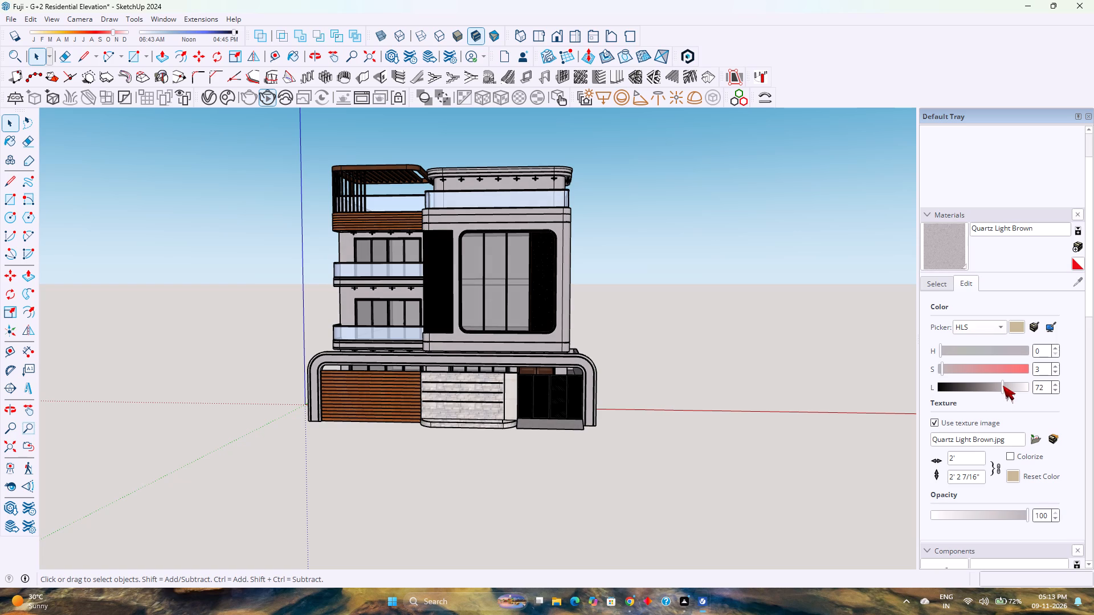
drag(1003, 386, 1011, 388)
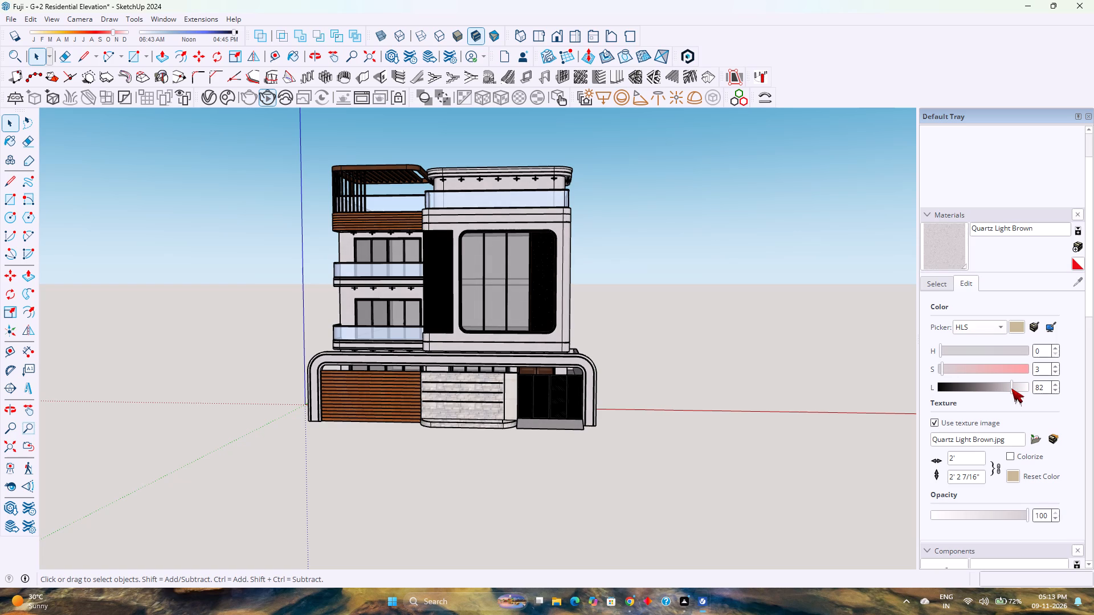
drag(1011, 388, 1011, 388)
drag(1011, 388, 1013, 388)
Examine the retuned wall finish across the front elevation and boundary frame, at several distances and from above.
scroll(559, 316, down, 5)
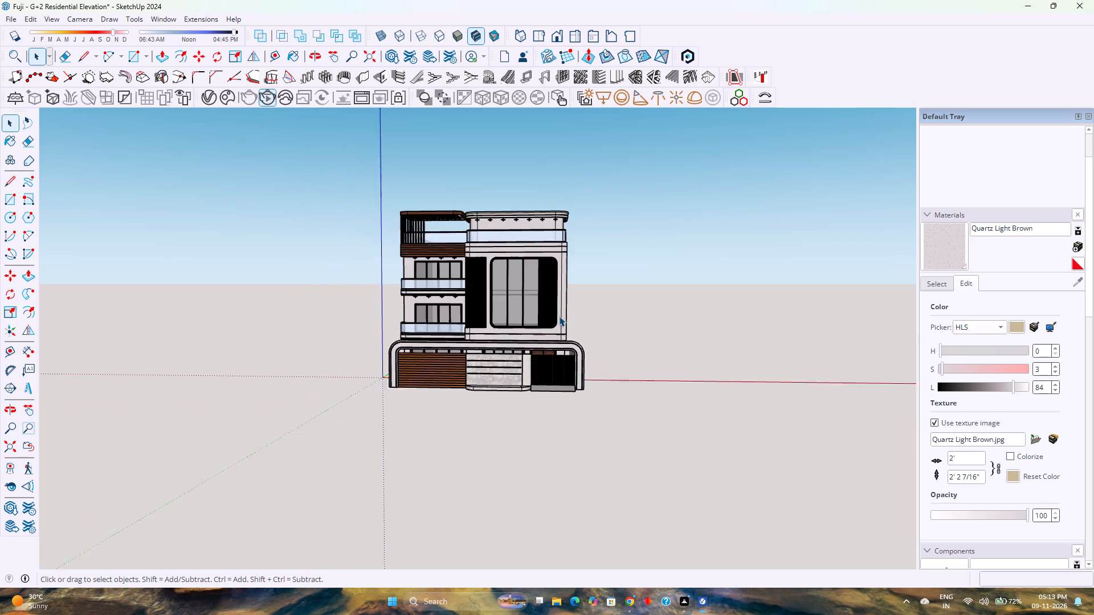
scroll(491, 361, up, 11)
click(578, 423)
scroll(578, 423, down, 4)
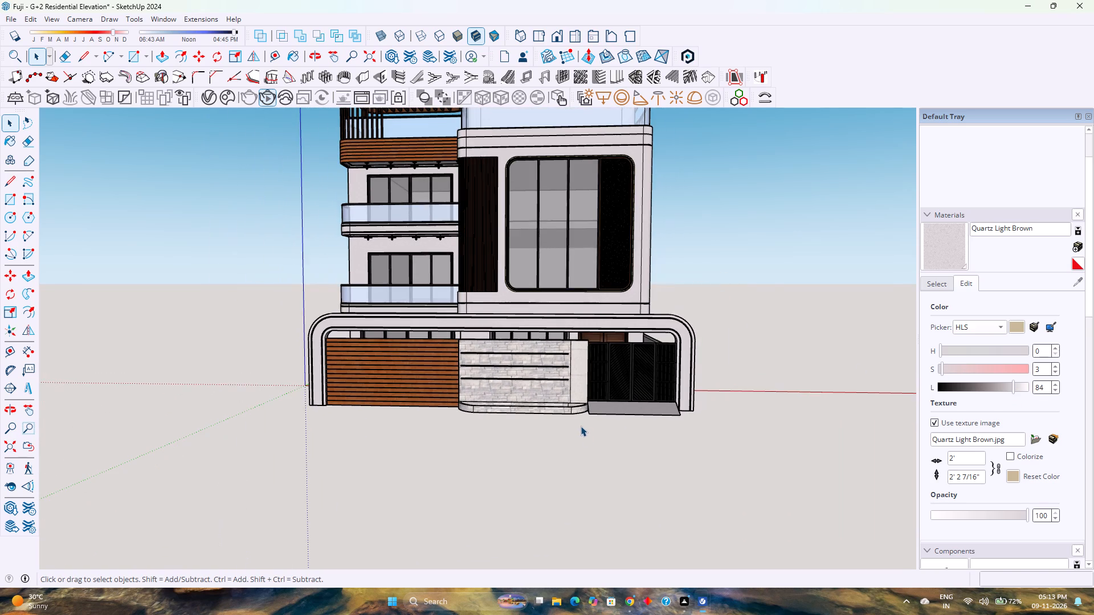
scroll(551, 420, down, 3)
click(574, 454)
scroll(610, 430, down, 3)
middle_drag(608, 430, 572, 429)
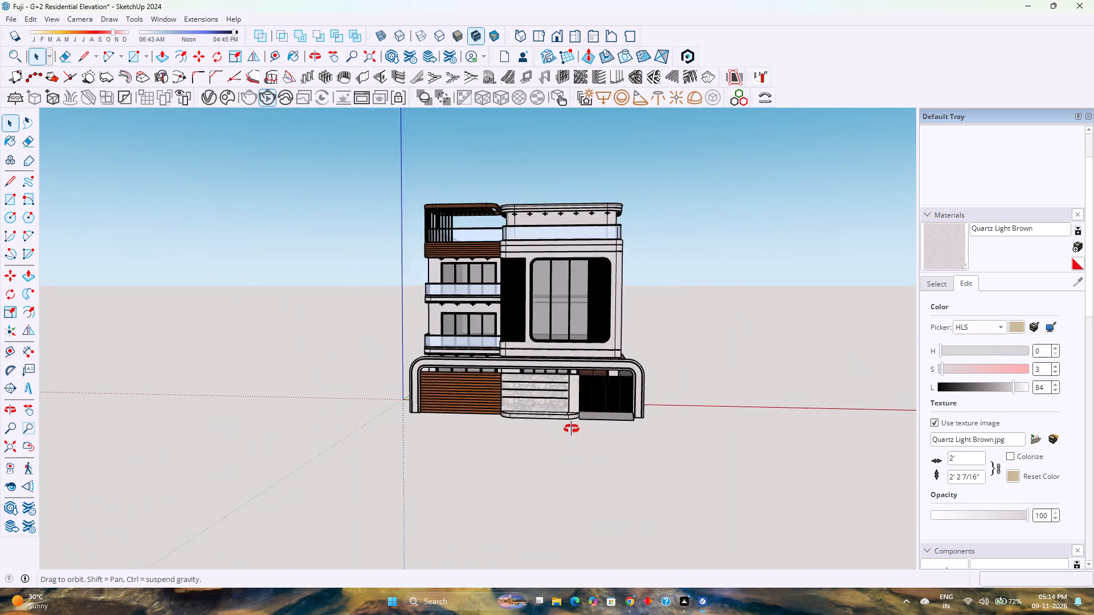
middle_drag(572, 429, 658, 406)
middle_click(658, 406)
scroll(590, 372, up, 4)
middle_drag(581, 367, 473, 461)
middle_drag(536, 431, 541, 430)
scroll(595, 316, down, 1)
scroll(693, 329, down, 5)
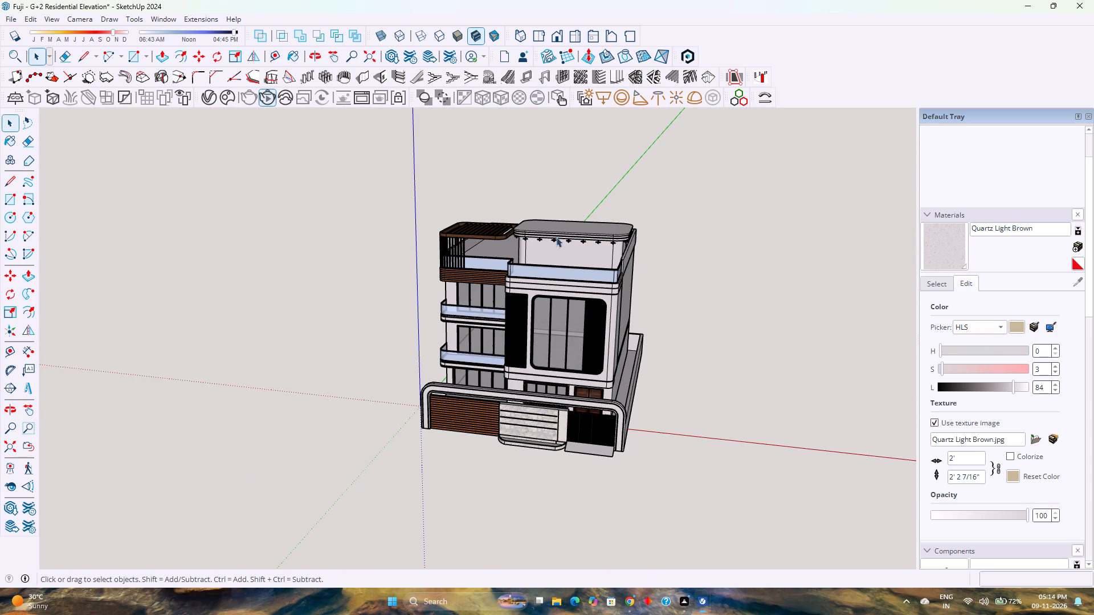
Inspect the wall finish on the rooftop room and its roof edge, then around the terrace and pergola.
scroll(595, 259, up, 6)
scroll(627, 223, up, 12)
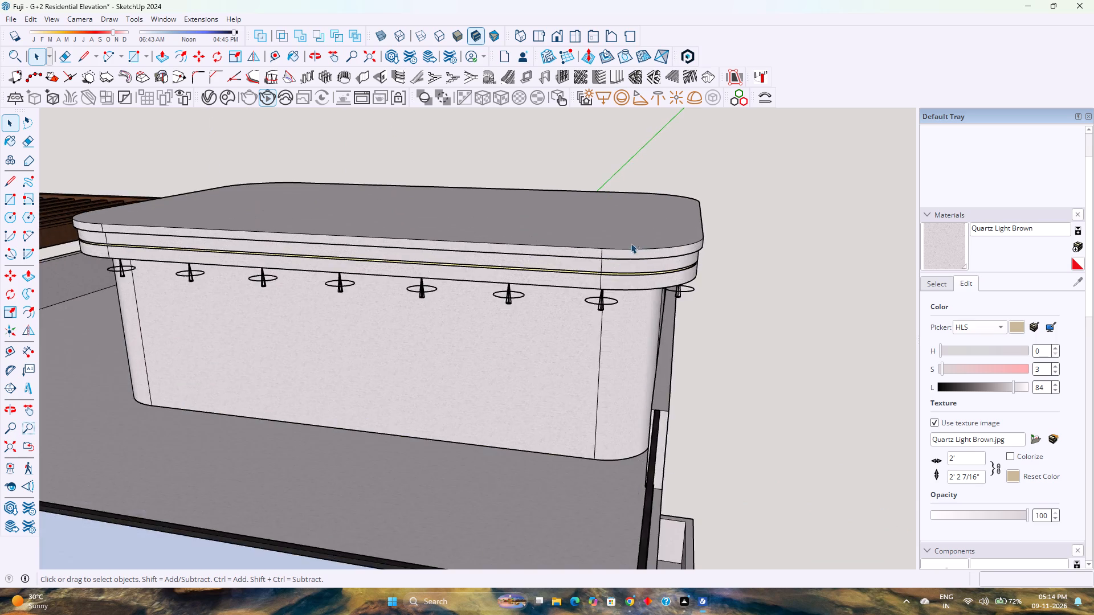
scroll(631, 243, up, 3)
scroll(599, 264, down, 9)
middle_drag(497, 285, 637, 252)
middle_drag(647, 250, 660, 247)
scroll(663, 243, down, 3)
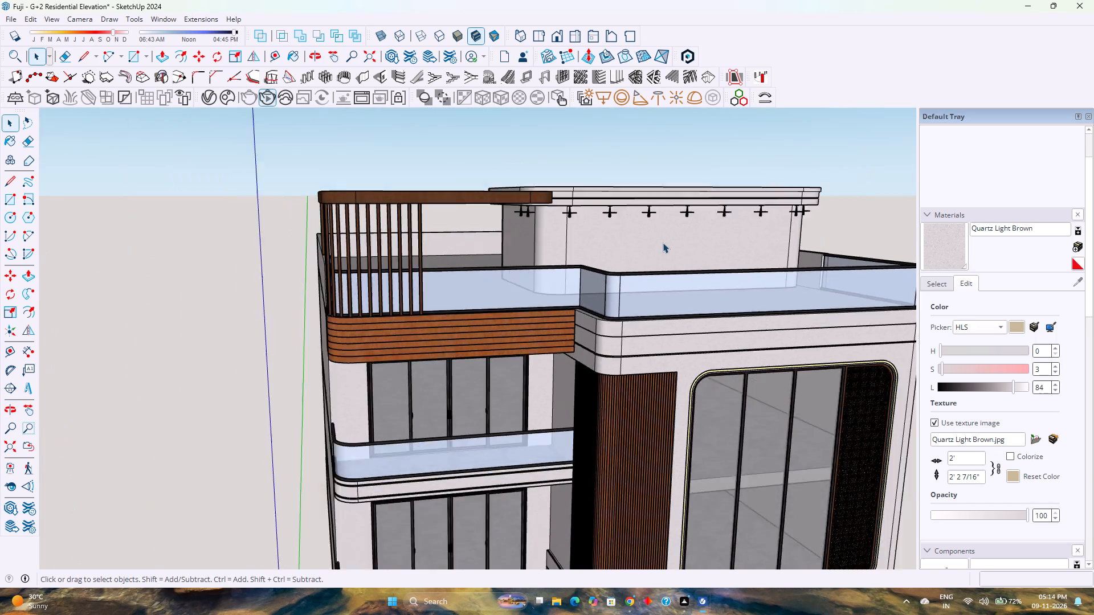
scroll(663, 243, down, 13)
Place a section plane on the building's rear wall, parallel to the back face.
middle_drag(654, 269, 495, 264)
middle_click(495, 264)
scroll(495, 264, down, 5)
scroll(495, 264, up, 1)
scroll(494, 263, down, 3)
scroll(594, 284, up, 9)
middle_drag(632, 277, 333, 288)
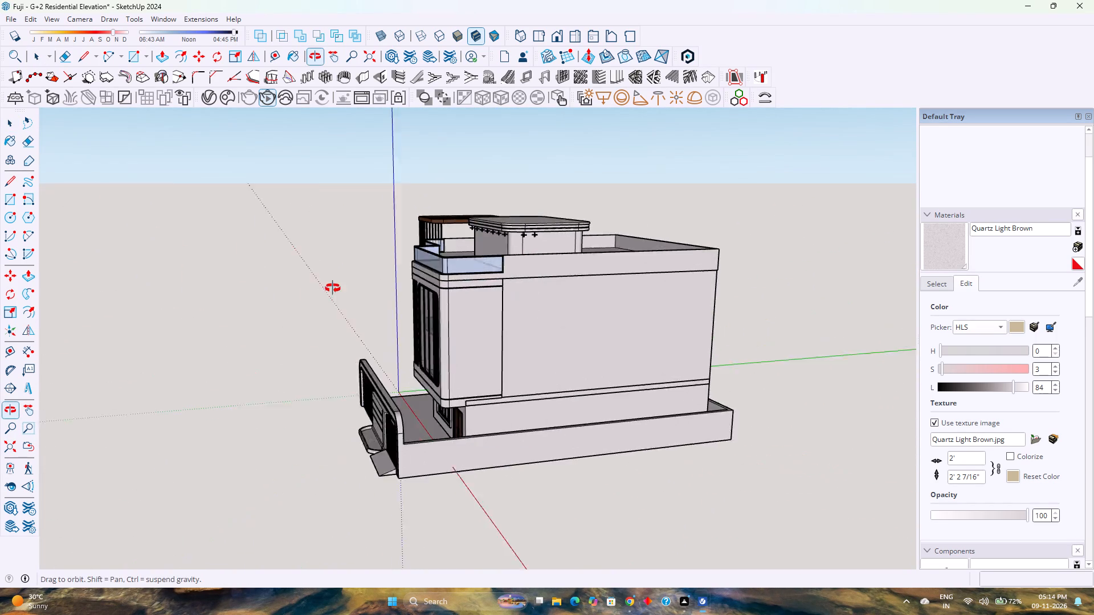
middle_drag(333, 288, 325, 288)
middle_click(325, 288)
scroll(332, 282, down, 4)
middle_drag(563, 298, 108, 301)
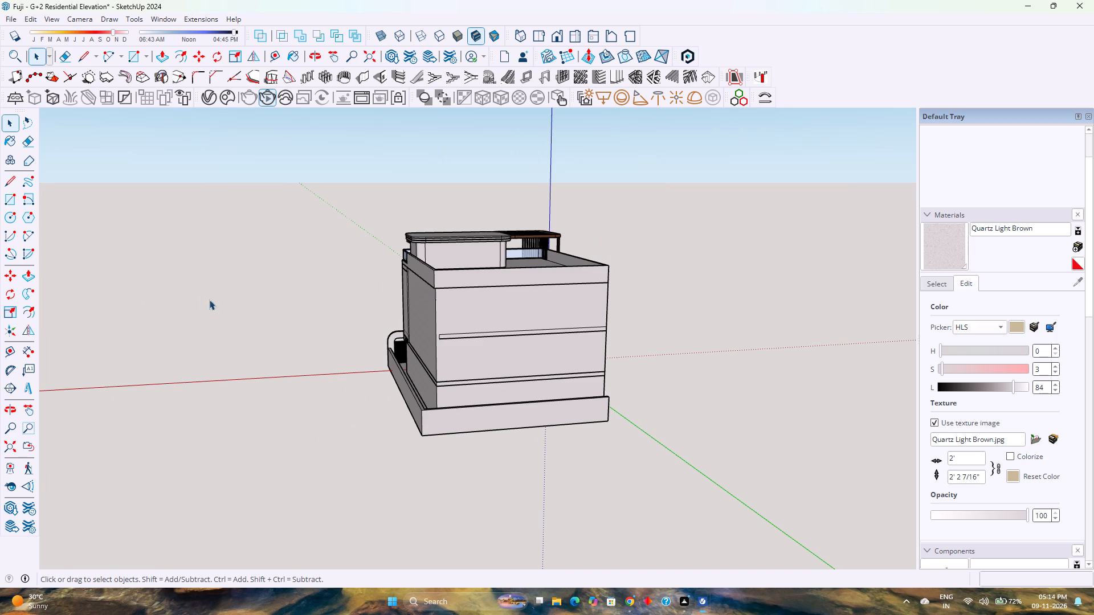
middle_drag(200, 299, 59, 274)
middle_click(59, 274)
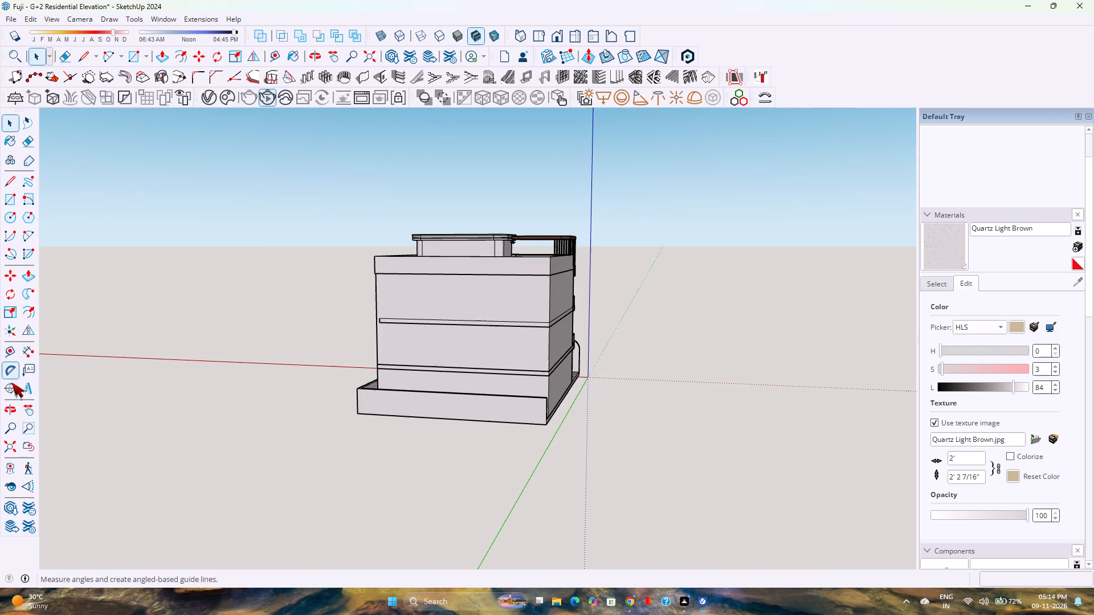
click(13, 386)
click(454, 357)
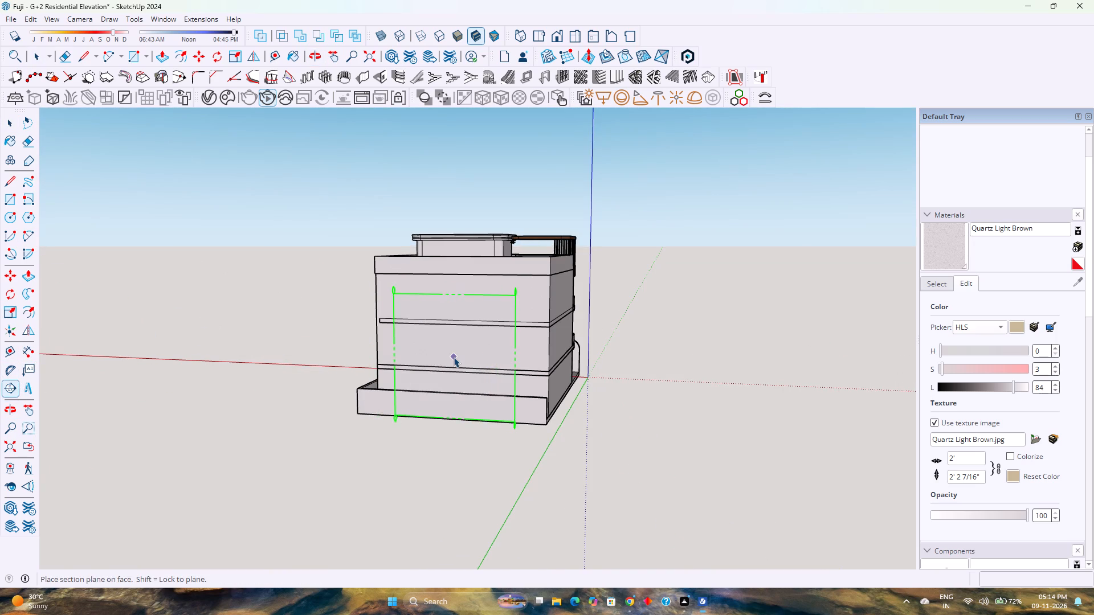
click(609, 329)
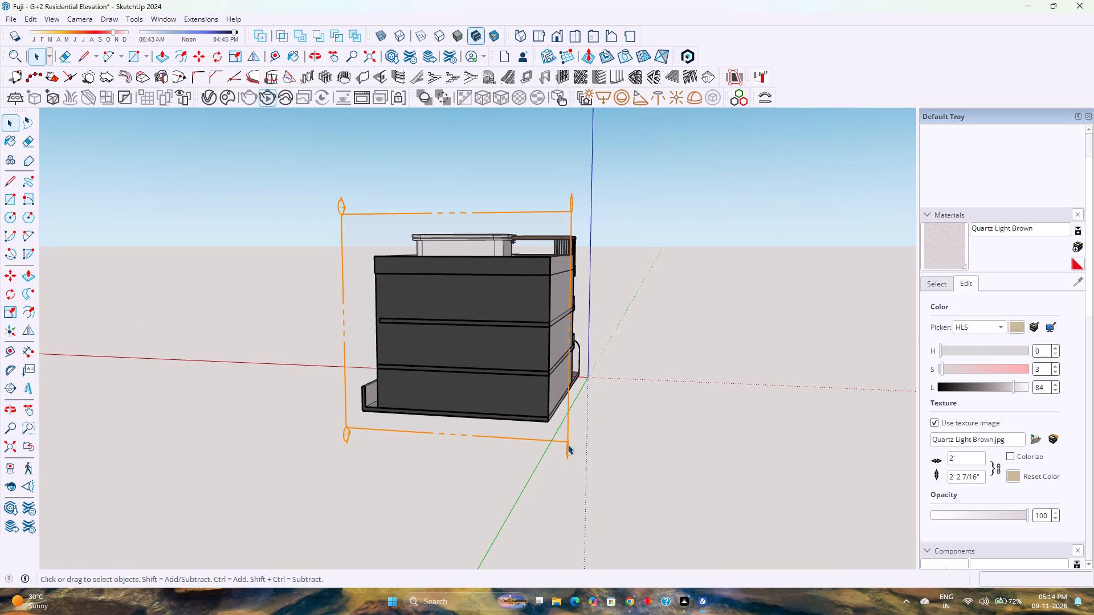
Move the section plane about 37' inward from the rear wall to cut the building open behind the front windows.
drag(568, 444, 572, 419)
click(572, 445)
click(572, 445)
click(622, 449)
click(560, 441)
key(m)
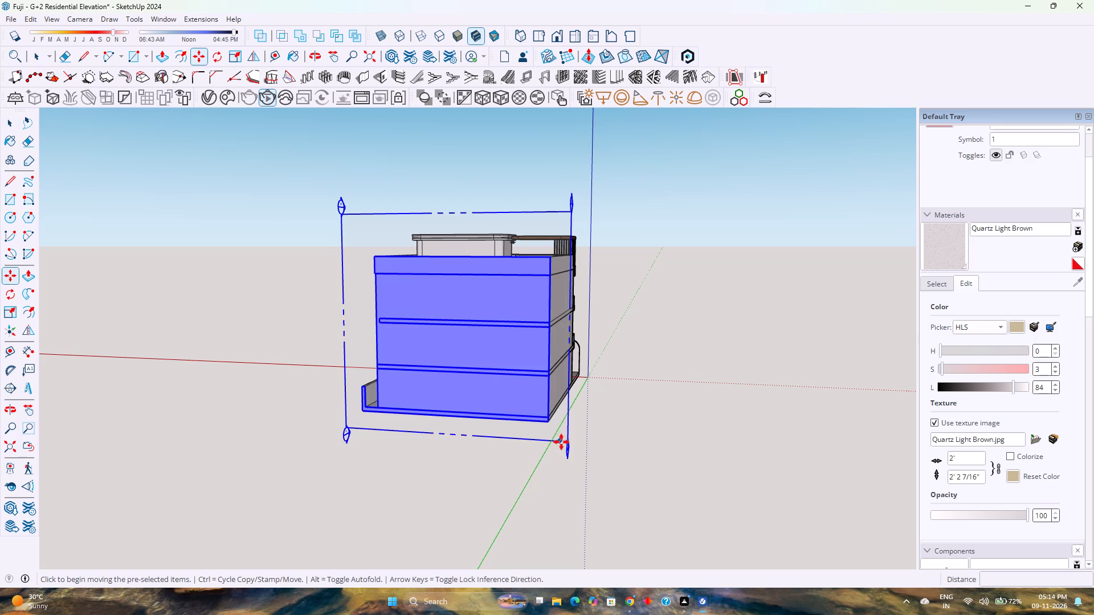
click(567, 442)
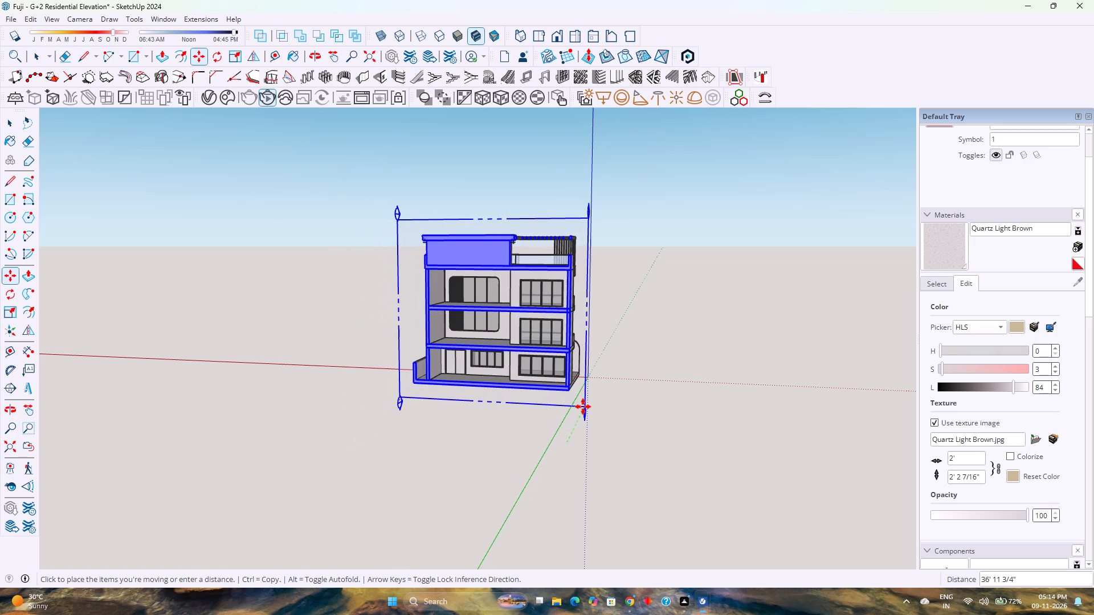
click(583, 407)
key(space)
Search the 3D Warehouse for "curtains".
scroll(524, 358, up, 4)
middle_drag(526, 358, 590, 356)
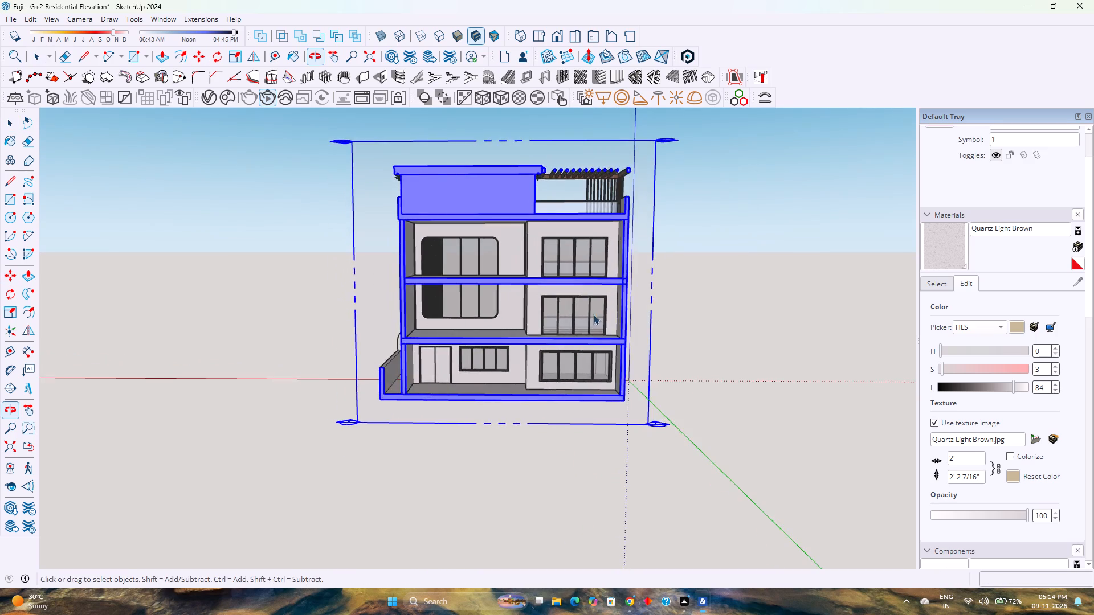
scroll(583, 276, up, 6)
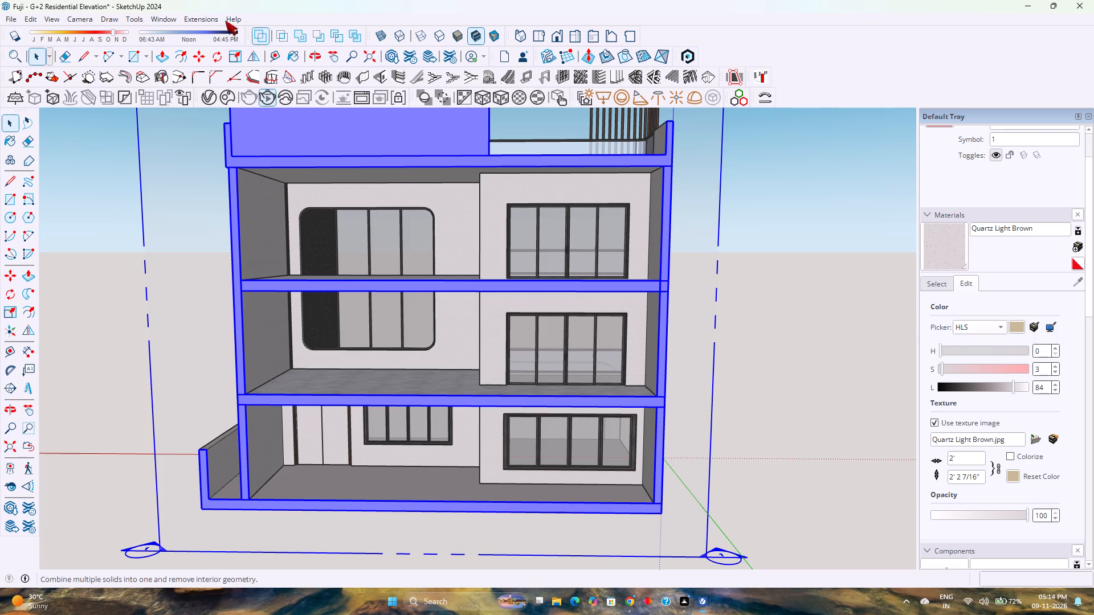
click(165, 18)
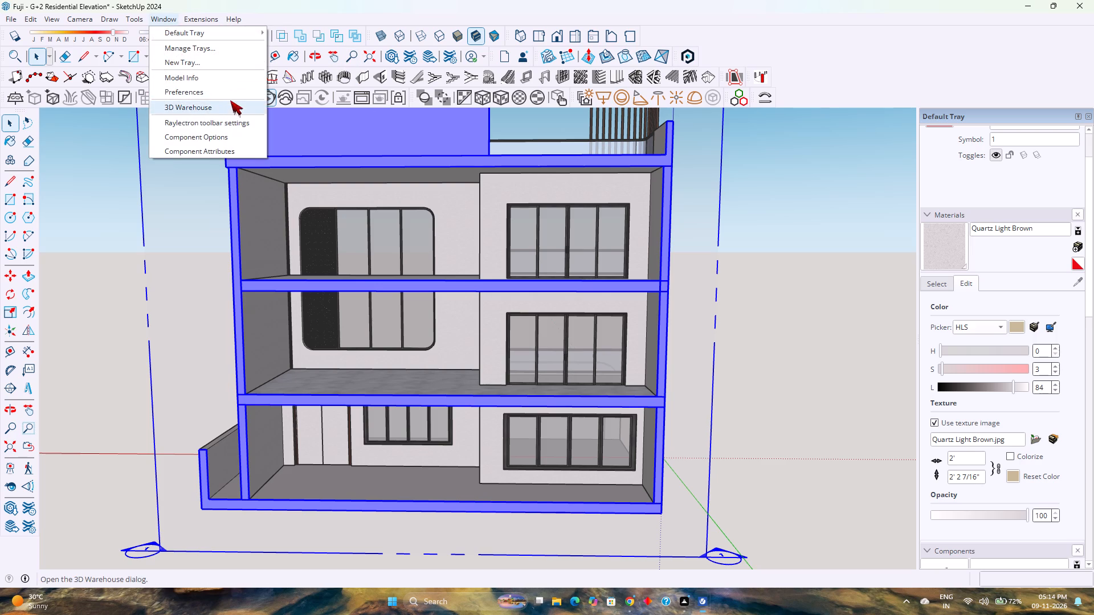
click(230, 100)
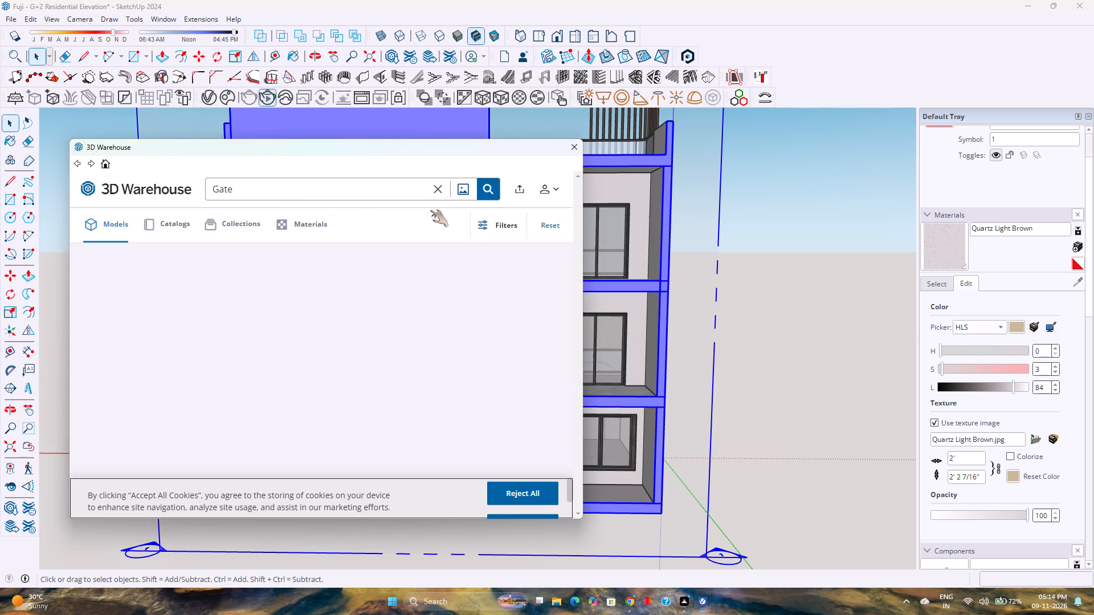
click(432, 186)
click(391, 182)
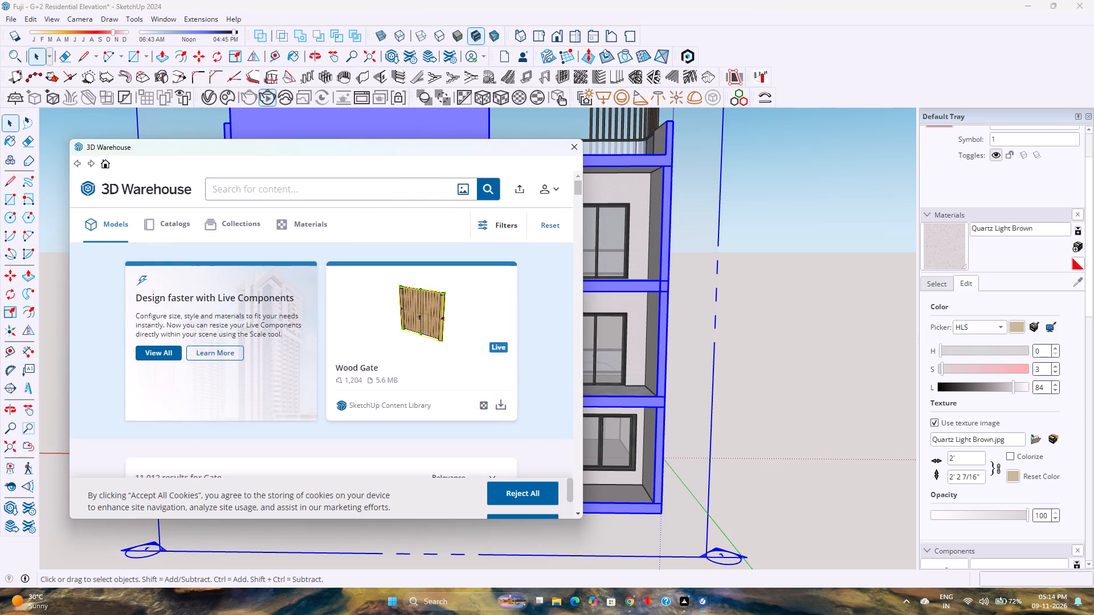
text(curtains)
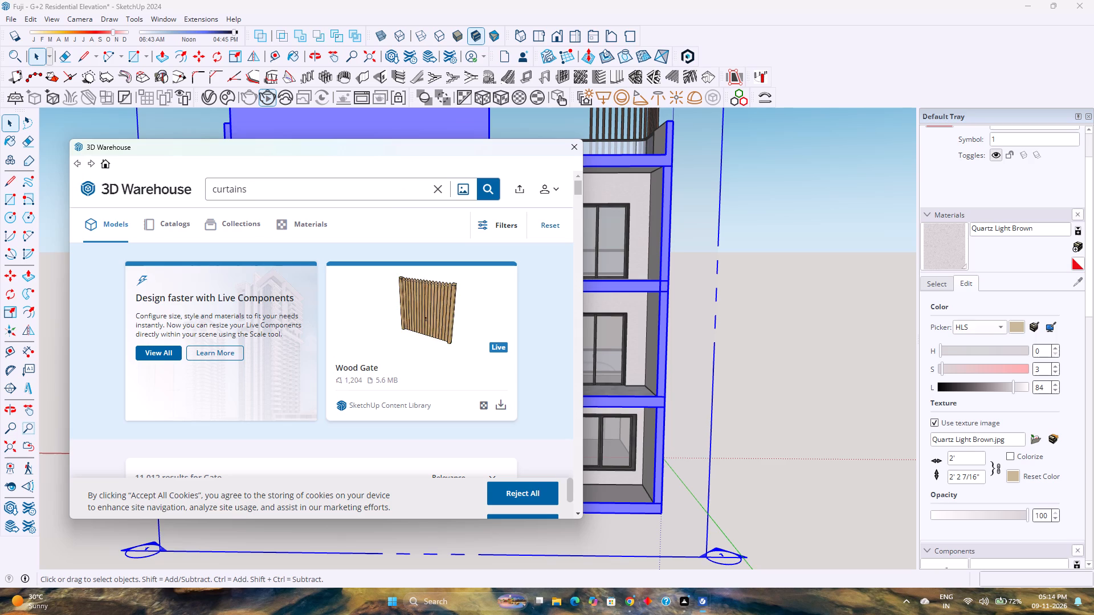
key(Return)
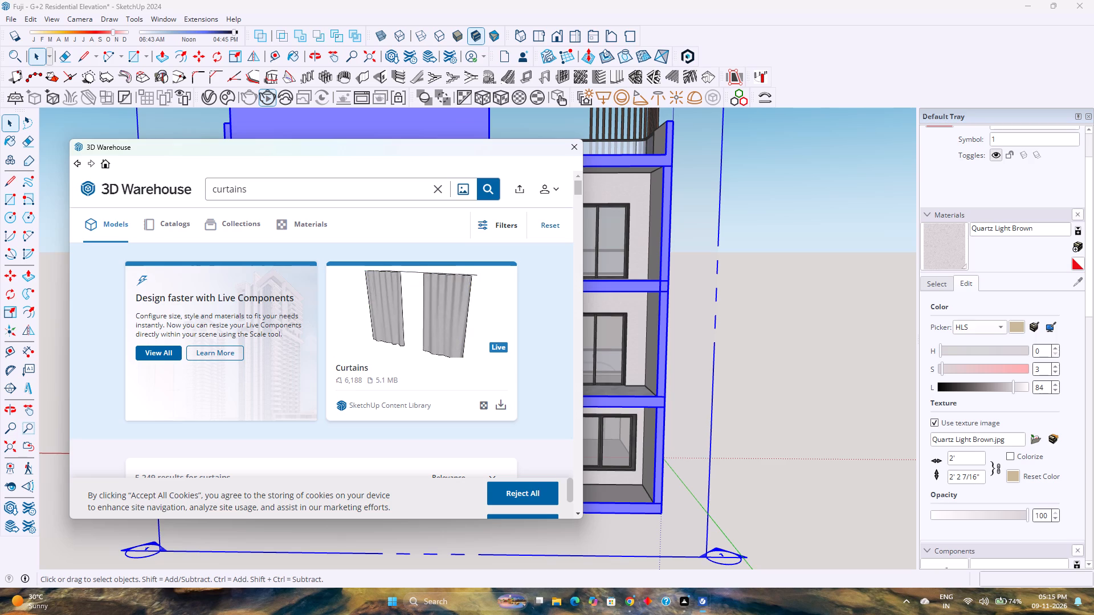
Browse the curtain models in the search results for a pair that suits the front windows.
scroll(319, 278, down, 5)
scroll(266, 346, down, 1)
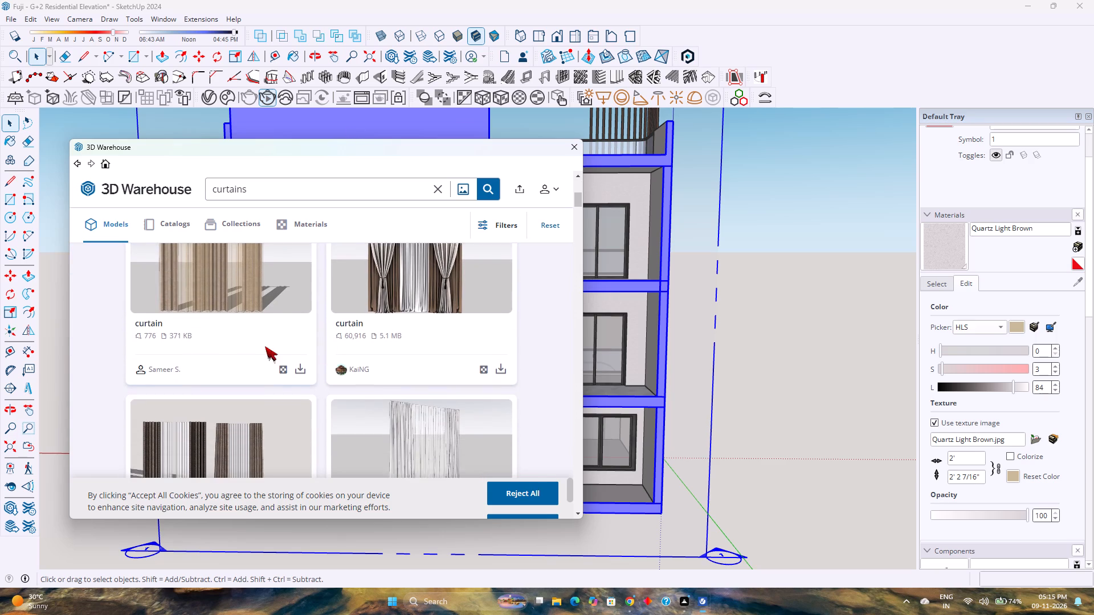
scroll(298, 329, down, 1)
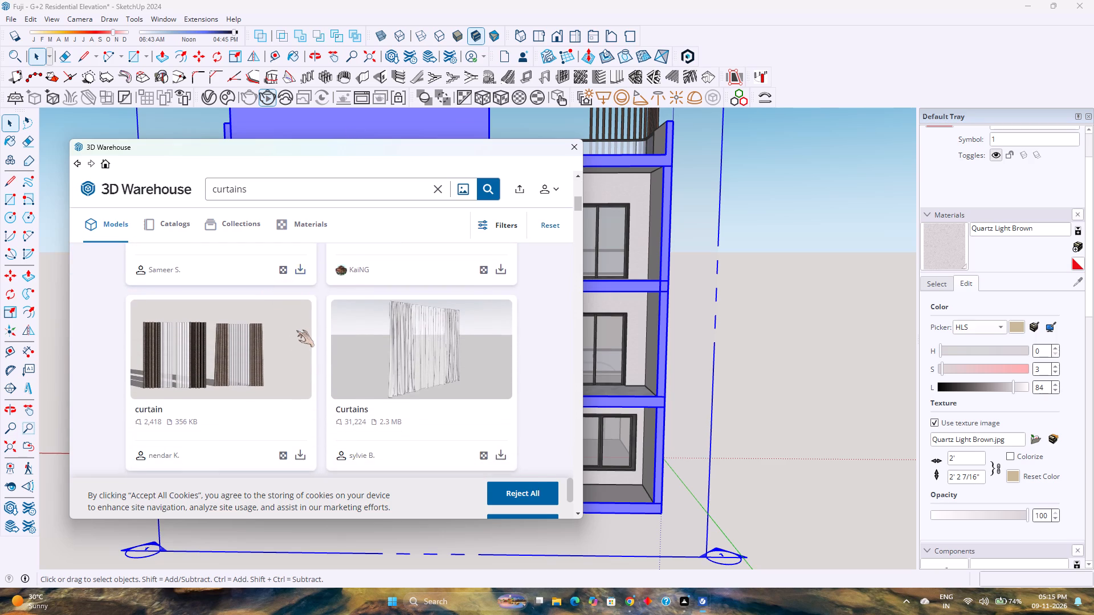
scroll(287, 345, down, 2)
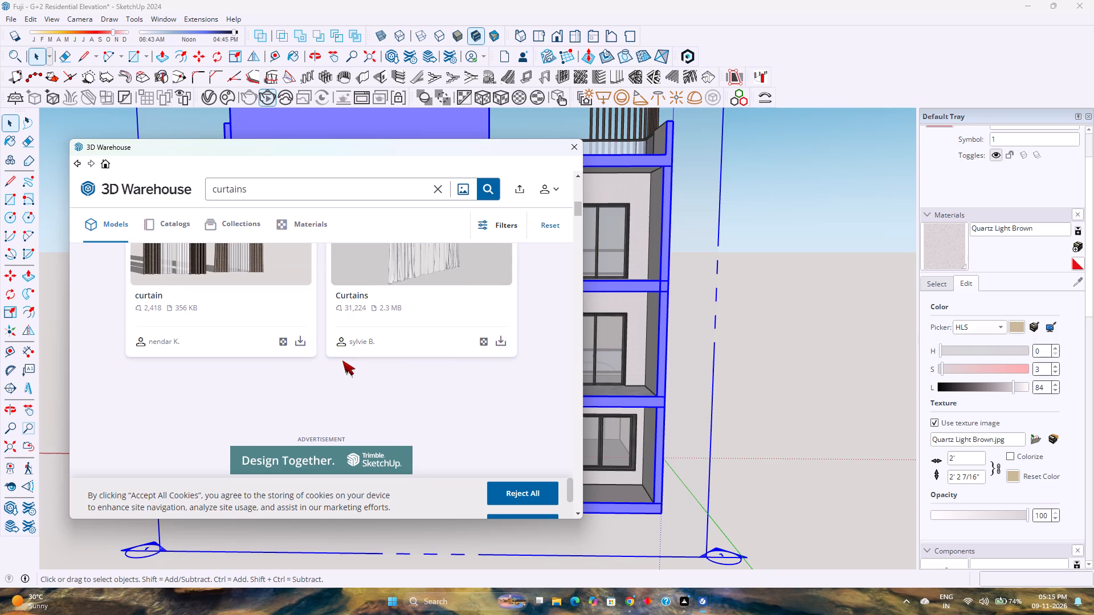
scroll(341, 360, up, 1)
scroll(337, 358, down, 8)
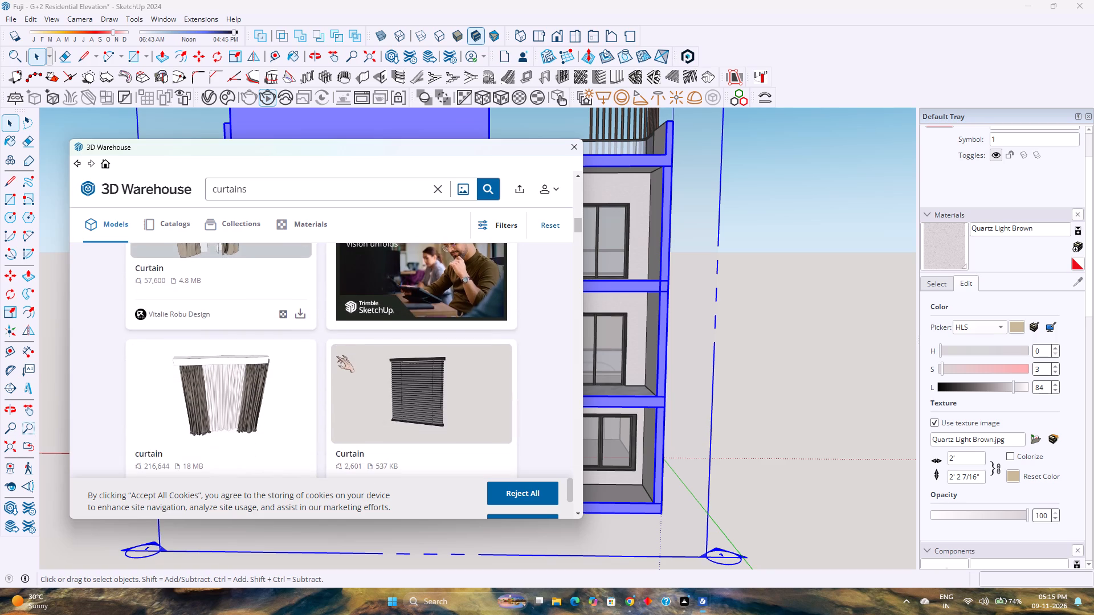
scroll(336, 356, down, 9)
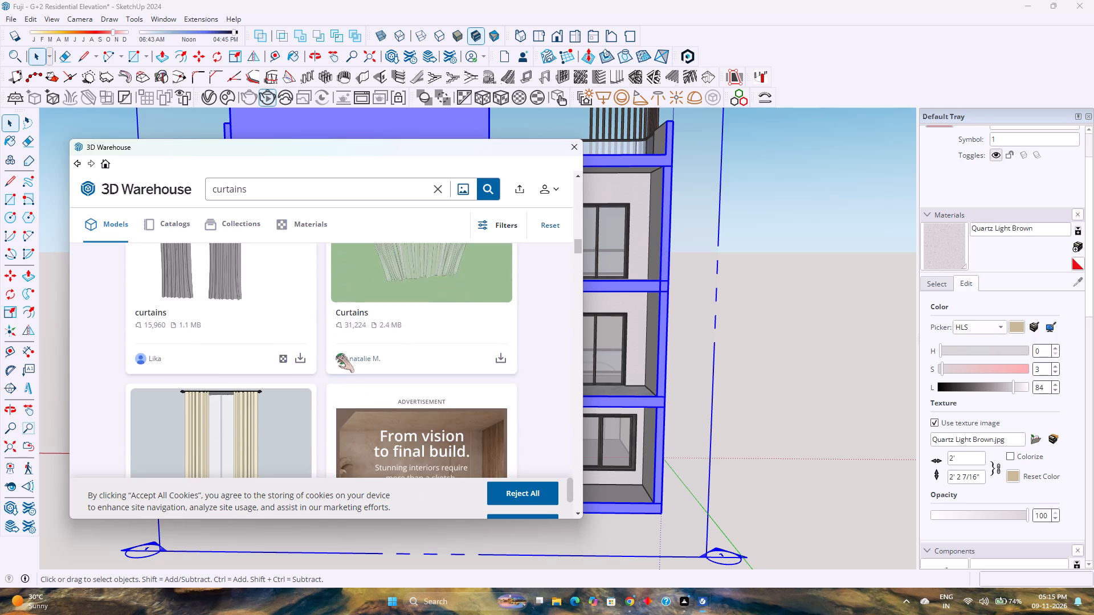
scroll(336, 356, up, 3)
scroll(336, 356, down, 5)
scroll(336, 356, up, 3)
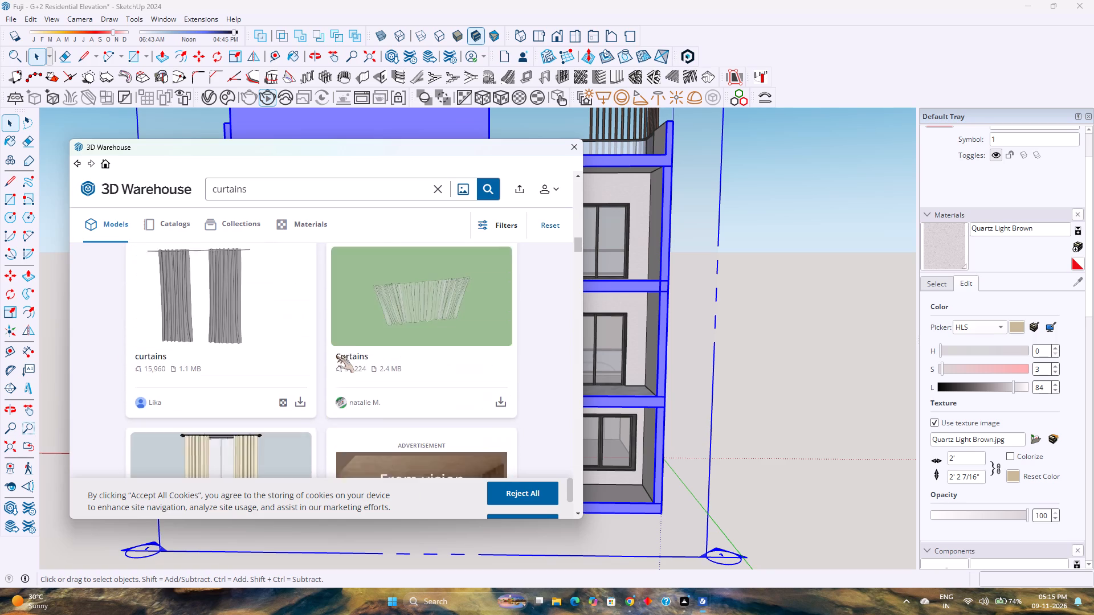
scroll(336, 356, down, 12)
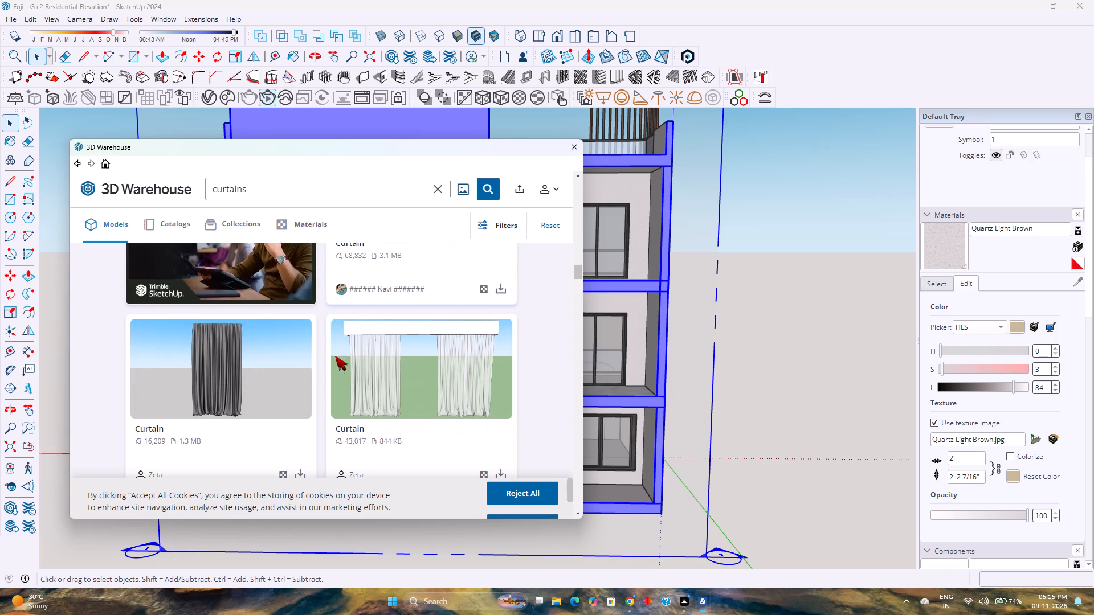
scroll(335, 356, down, 7)
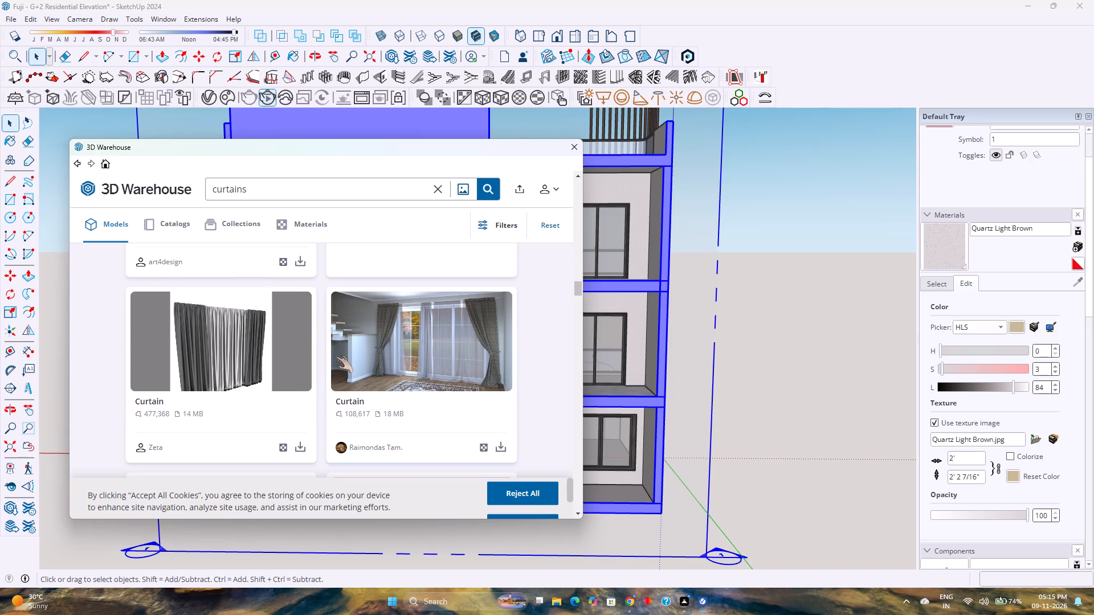
scroll(335, 356, down, 6)
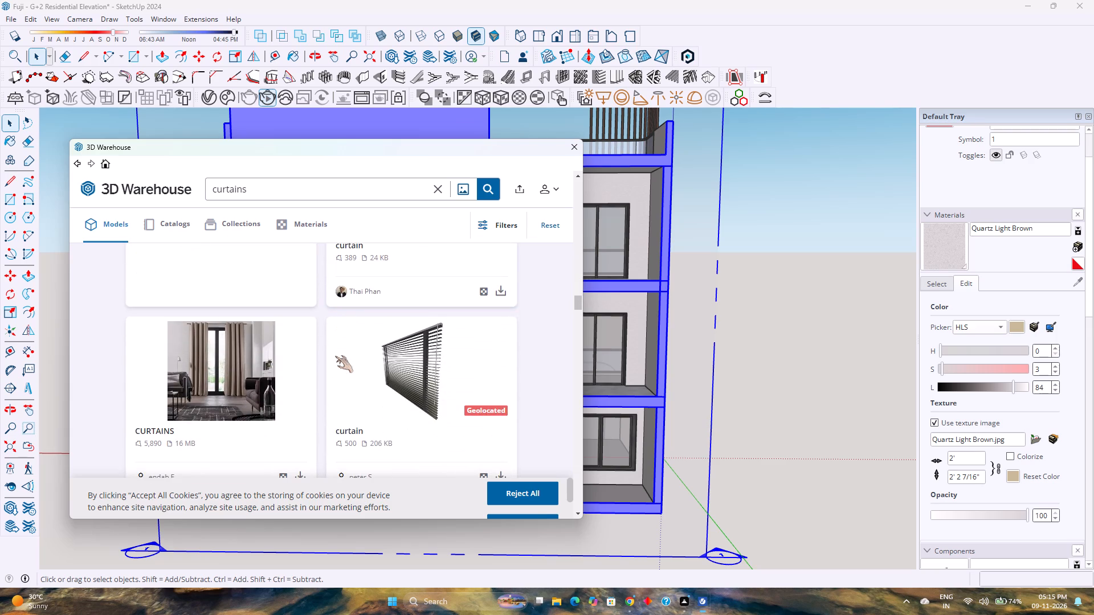
scroll(335, 356, down, 7)
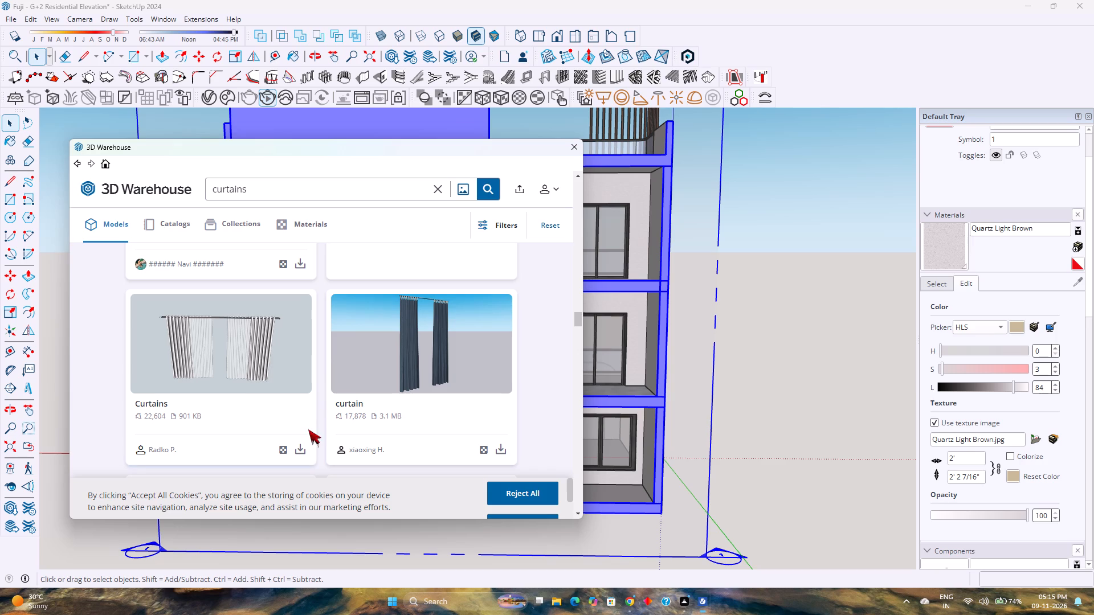
Import the 901 KB "Curtains" model with rod and sheer panels and place it on the first-floor slab near the rounded window.
click(307, 448)
click(295, 341)
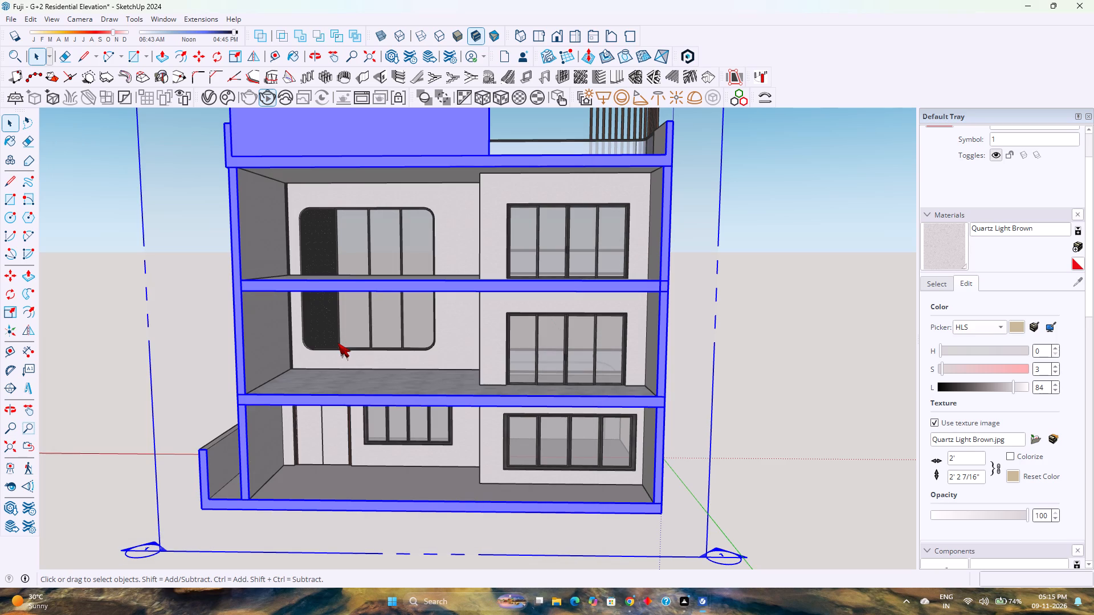
scroll(365, 284, down, 3)
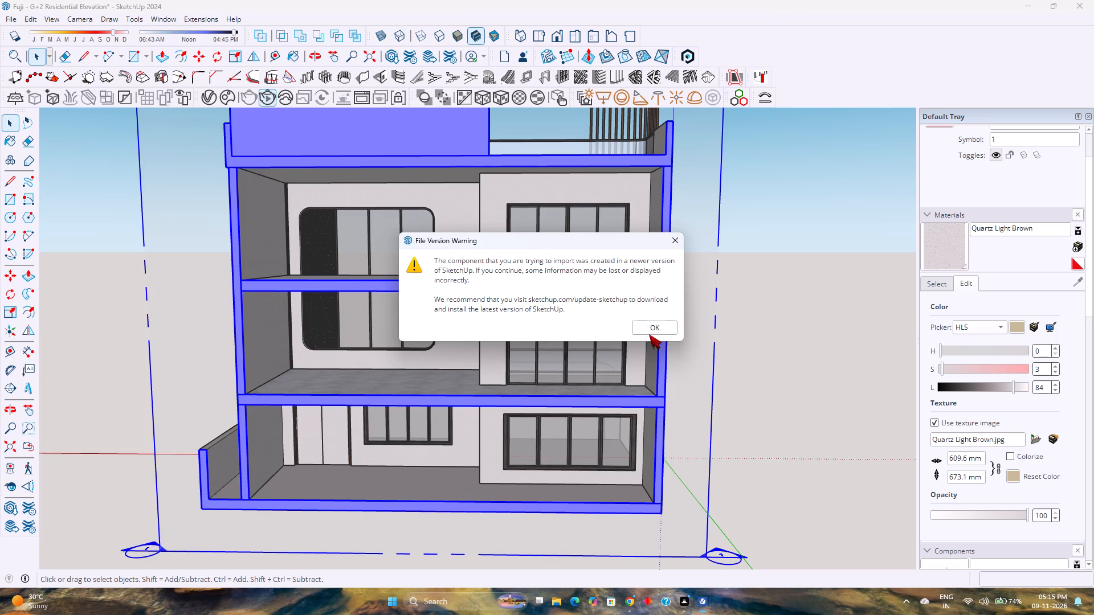
click(647, 330)
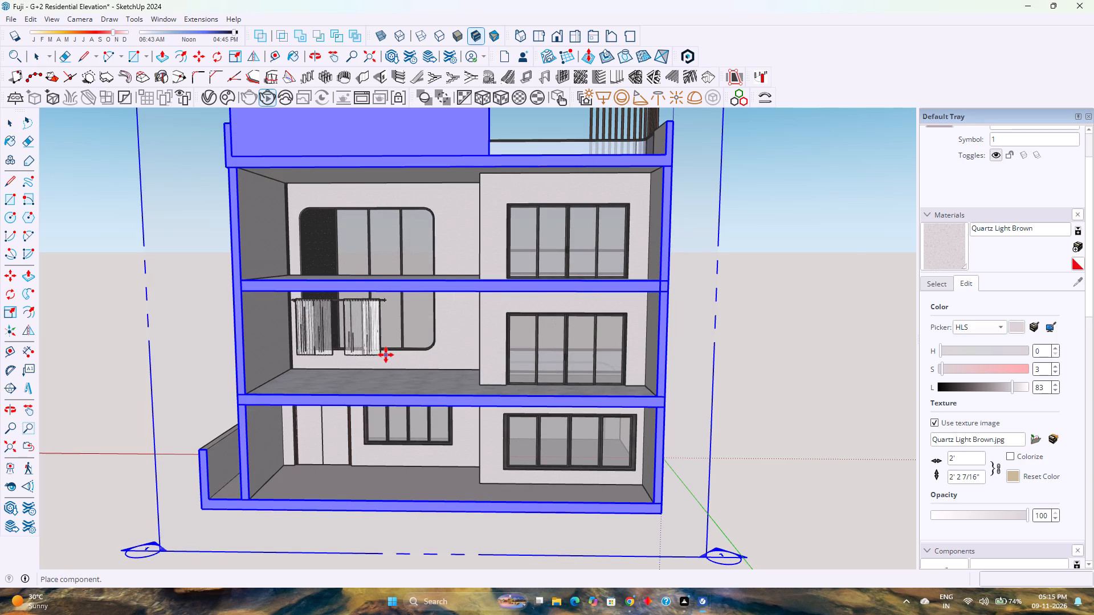
scroll(385, 355, up, 7)
middle_drag(376, 350, 374, 343)
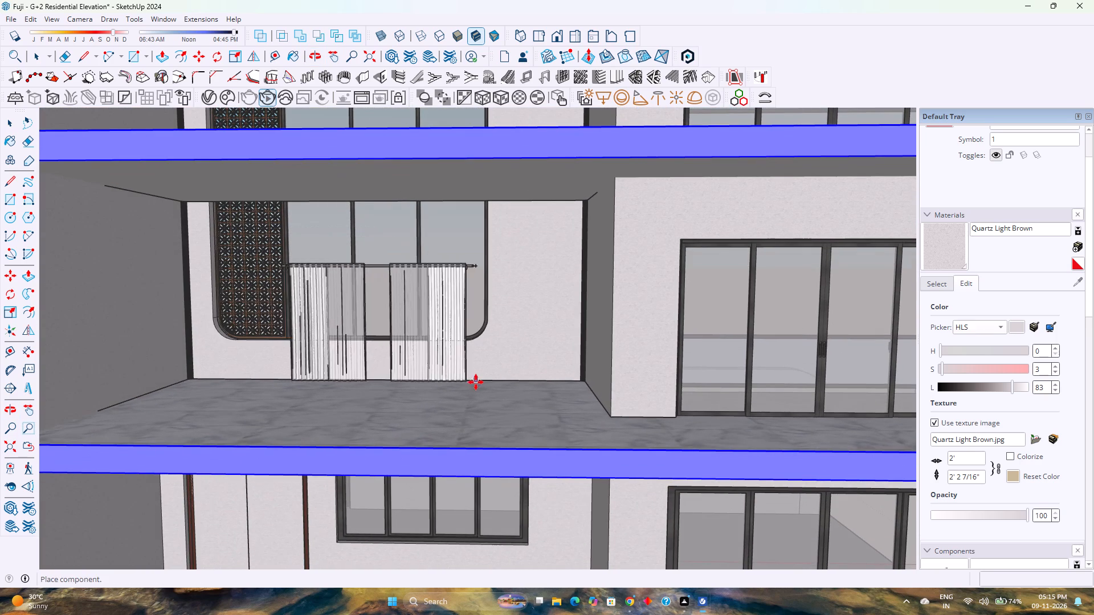
click(389, 392)
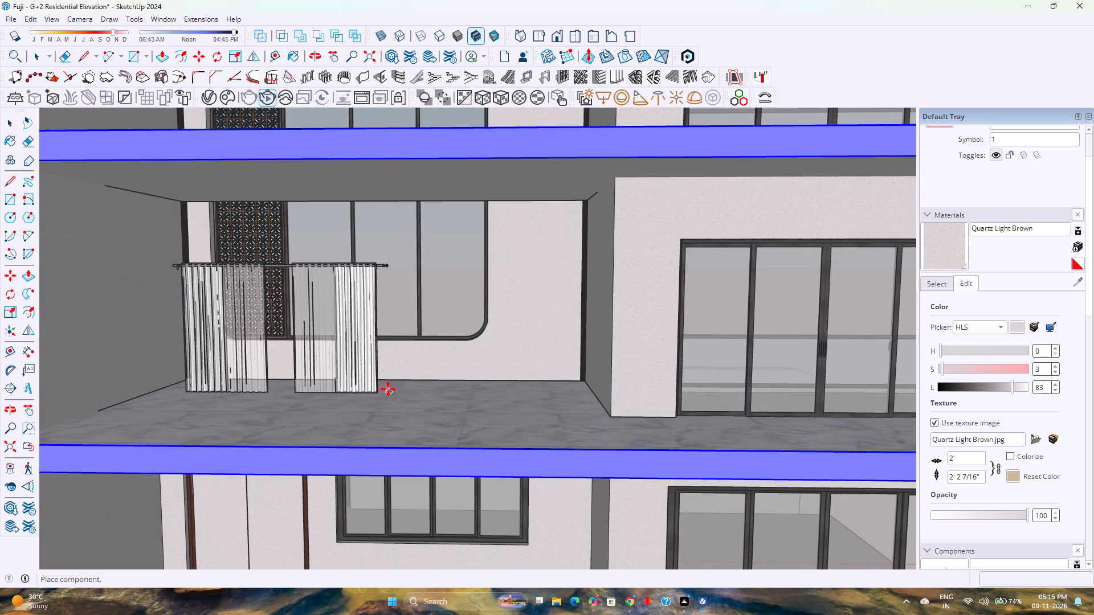
Move the curtains by their bottom corner about 10' 11" to the room's corner, against the front wall.
scroll(375, 339, up, 3)
middle_drag(375, 340, 238, 395)
middle_click(236, 396)
scroll(393, 403, up, 9)
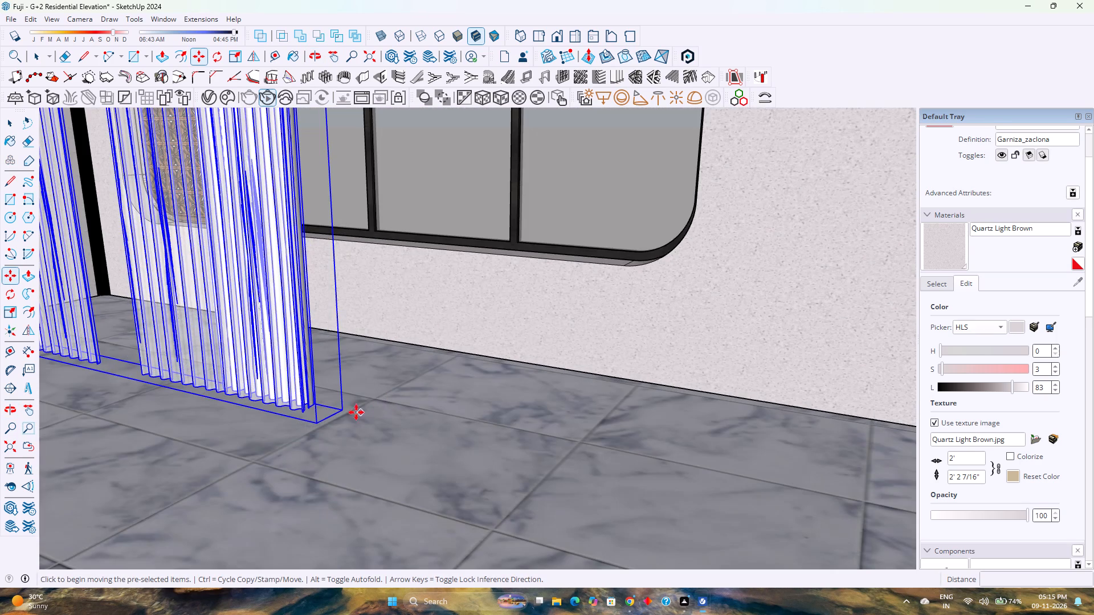
click(344, 413)
scroll(388, 408, down, 4)
middle_drag(390, 409, 573, 411)
middle_click(573, 411)
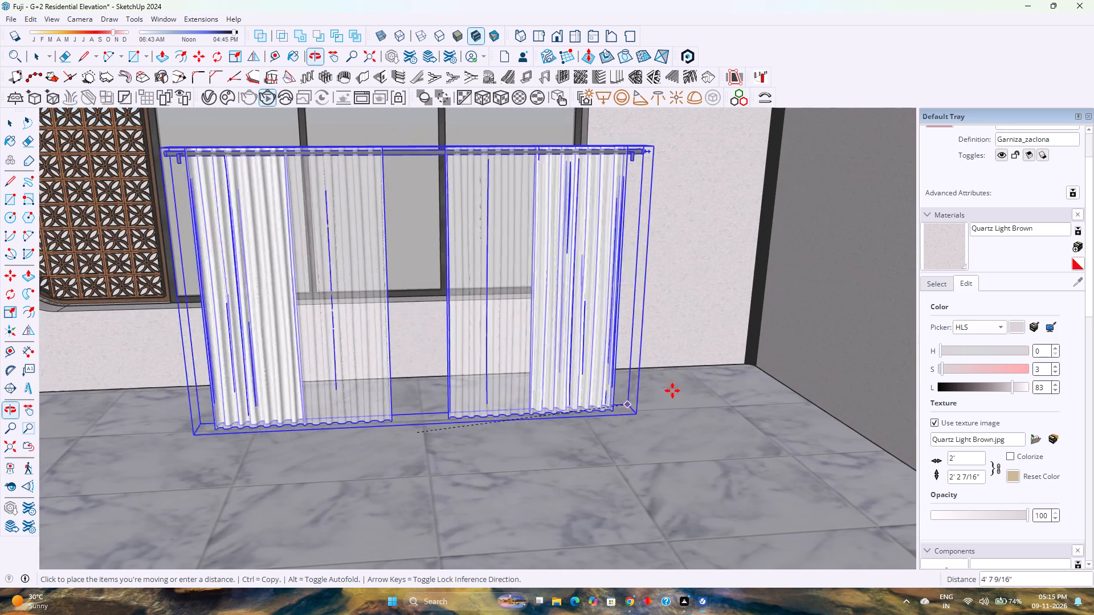
scroll(744, 360, up, 12)
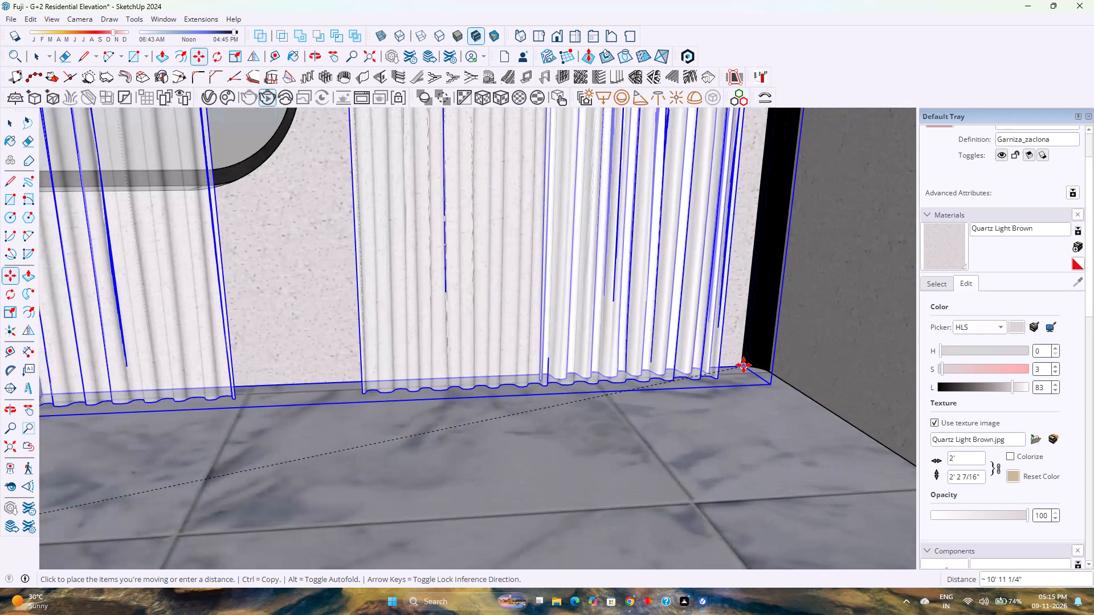
click(744, 365)
scroll(670, 380, down, 18)
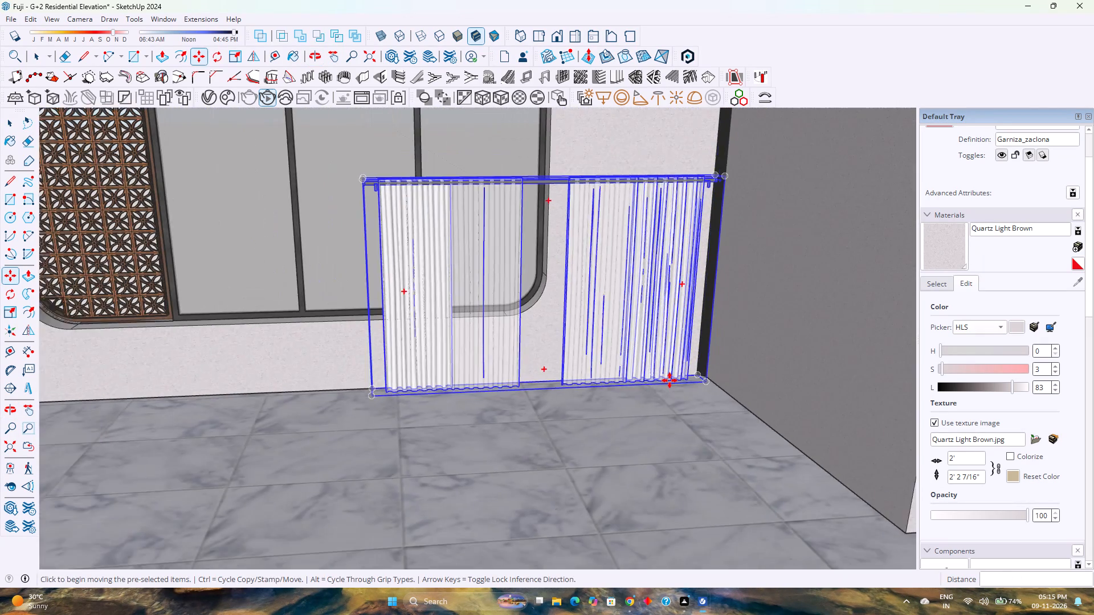
Scale the curtains uniformly by 1.49 from the room's corner, up to about ceiling height.
scroll(670, 380, down, 2)
middle_drag(530, 379, 566, 350)
middle_click(578, 338)
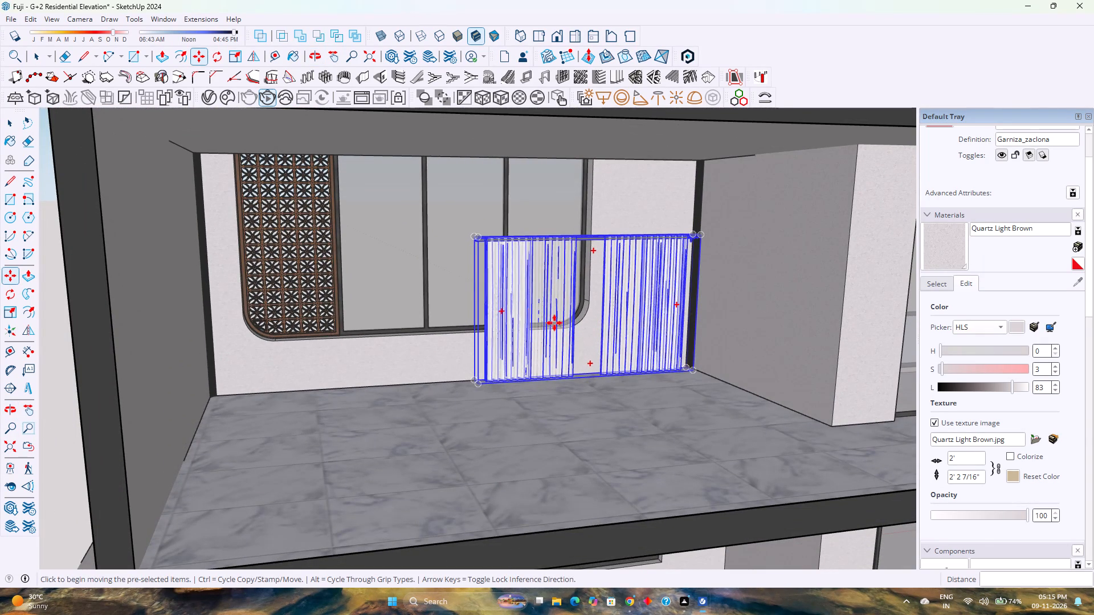
key(s)
scroll(458, 247, up, 4)
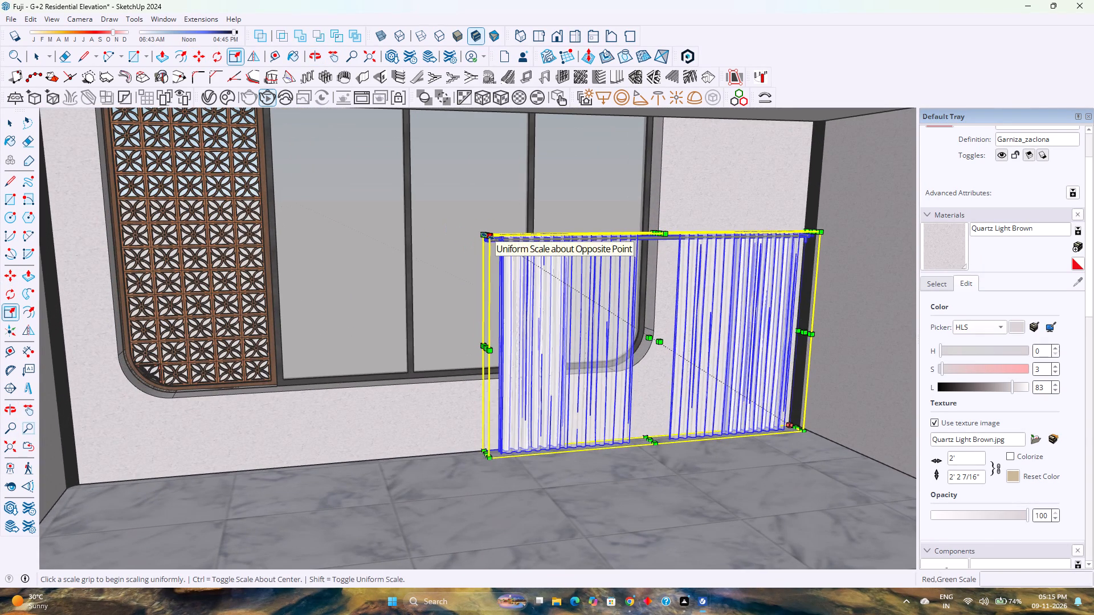
click(479, 231)
scroll(414, 219, down, 7)
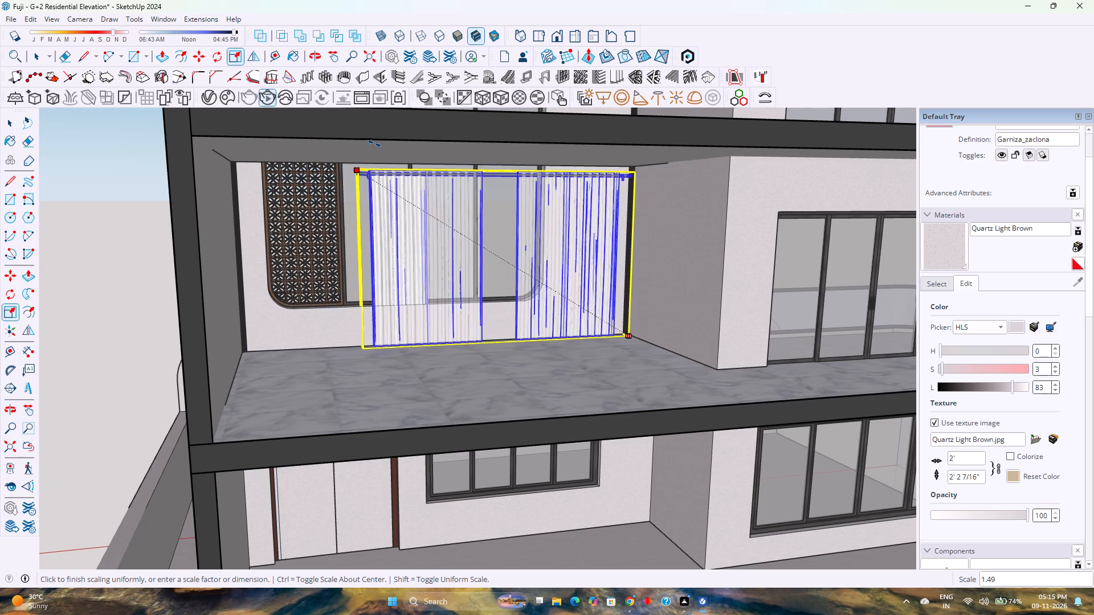
click(368, 143)
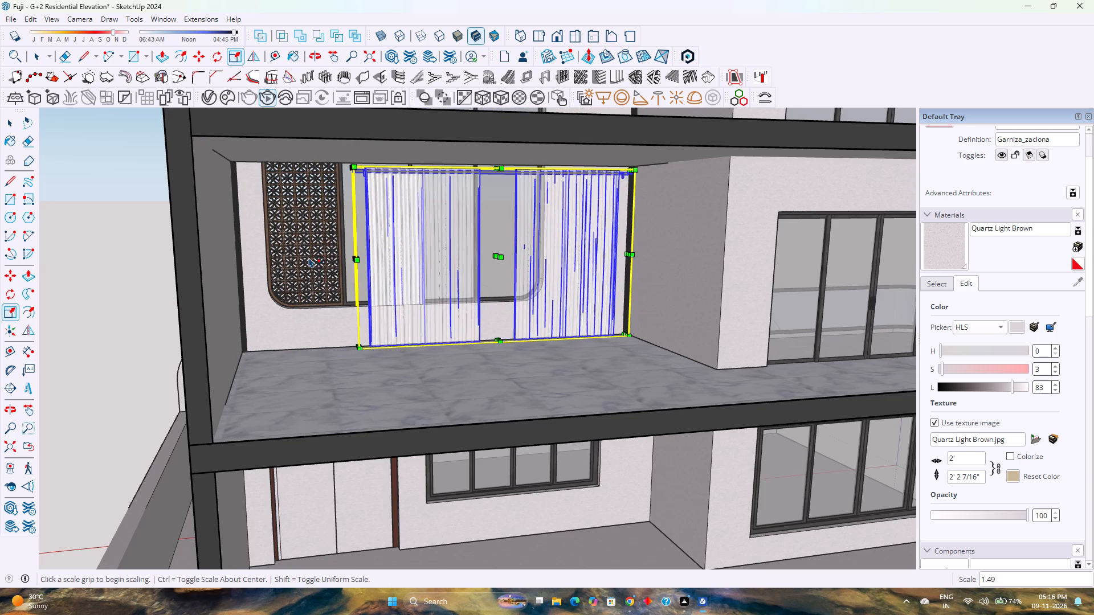
Stretch the curtains' free end along the red axis by about 1.39 to the side wall beyond the lattice panel.
scroll(309, 257, up, 6)
middle_drag(318, 260, 324, 290)
middle_click(324, 290)
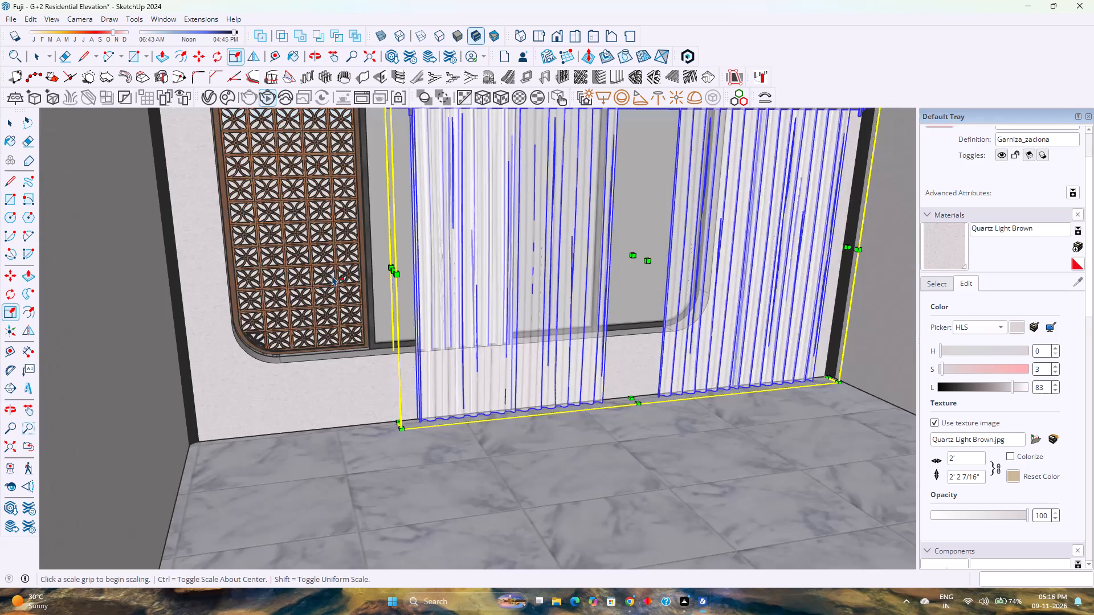
scroll(333, 276, up, 6)
click(434, 265)
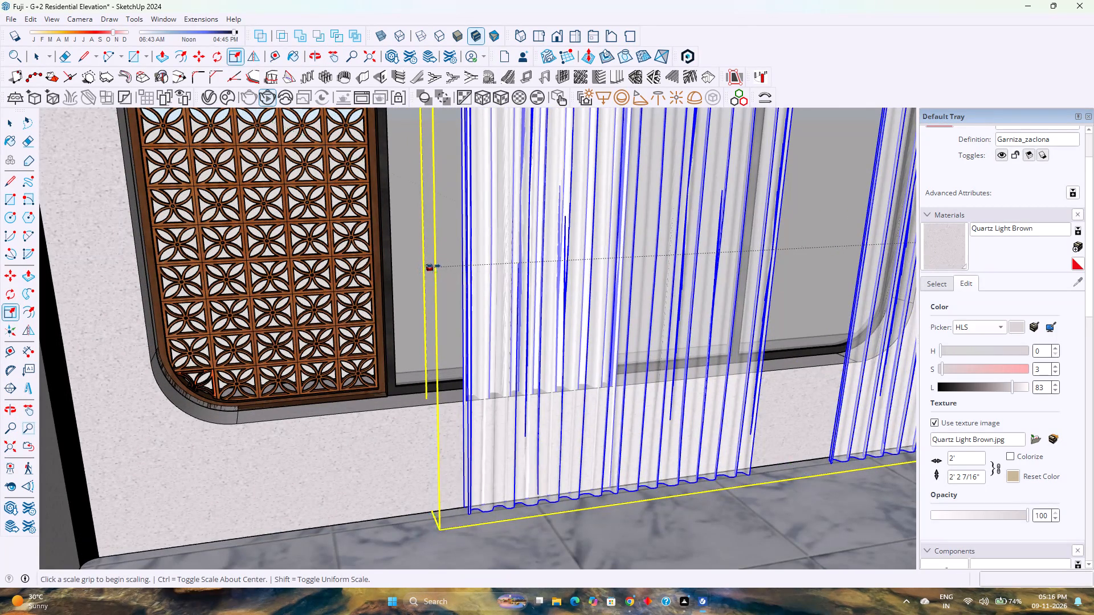
scroll(325, 286, down, 9)
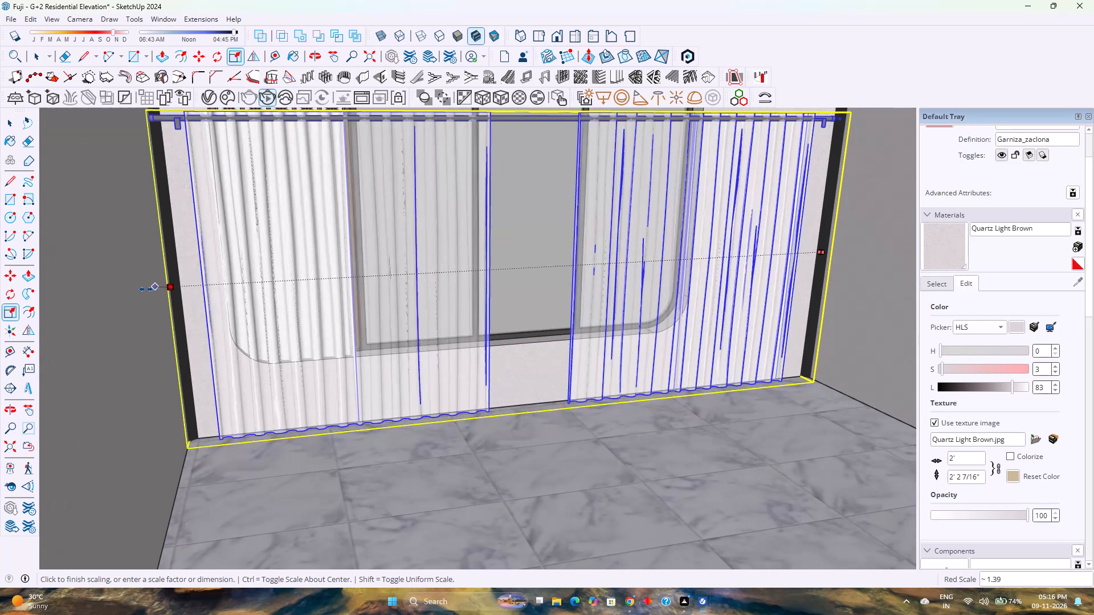
click(146, 289)
Stretch the curtains' other end along the red axis to meet the side wall at the far corner.
shift+middle_drag(394, 315, 379, 369)
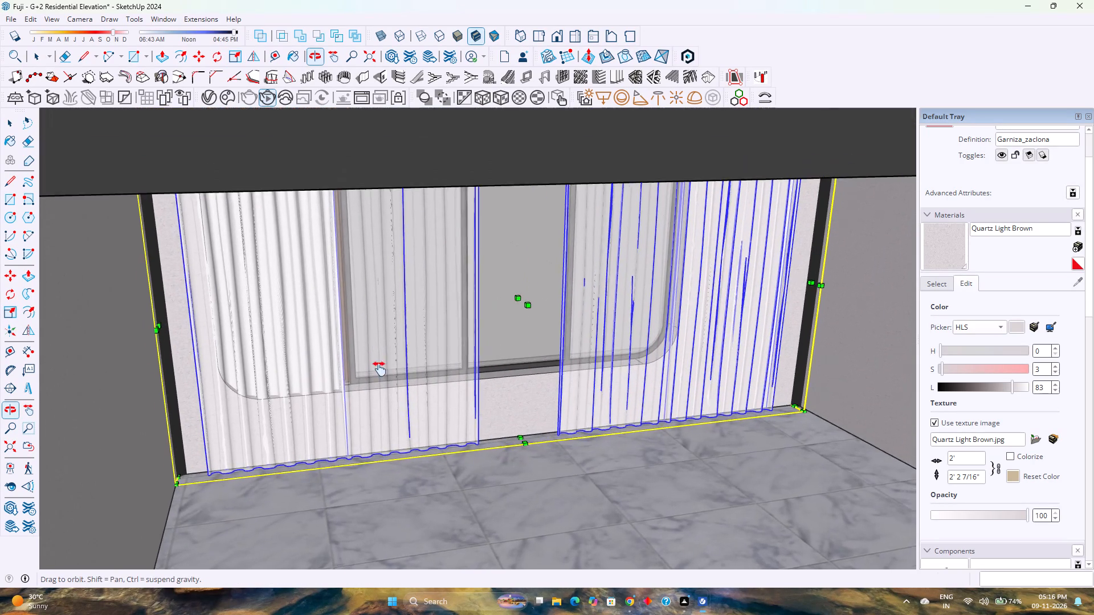
shift+middle_drag(379, 369, 384, 413)
middle_drag(400, 421, 346, 355)
middle_click(346, 355)
scroll(527, 382, up, 1)
shift+middle_drag(526, 382, 356, 395)
shift+middle_click(356, 395)
scroll(651, 387, up, 2)
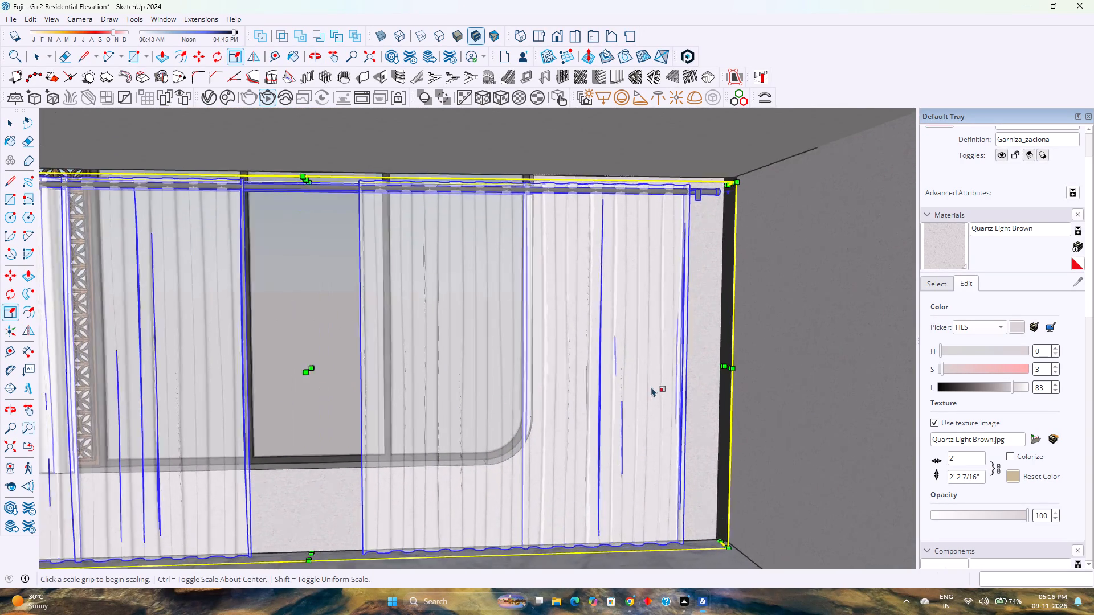
scroll(651, 387, up, 2)
middle_drag(752, 362, 776, 400)
middle_click(776, 400)
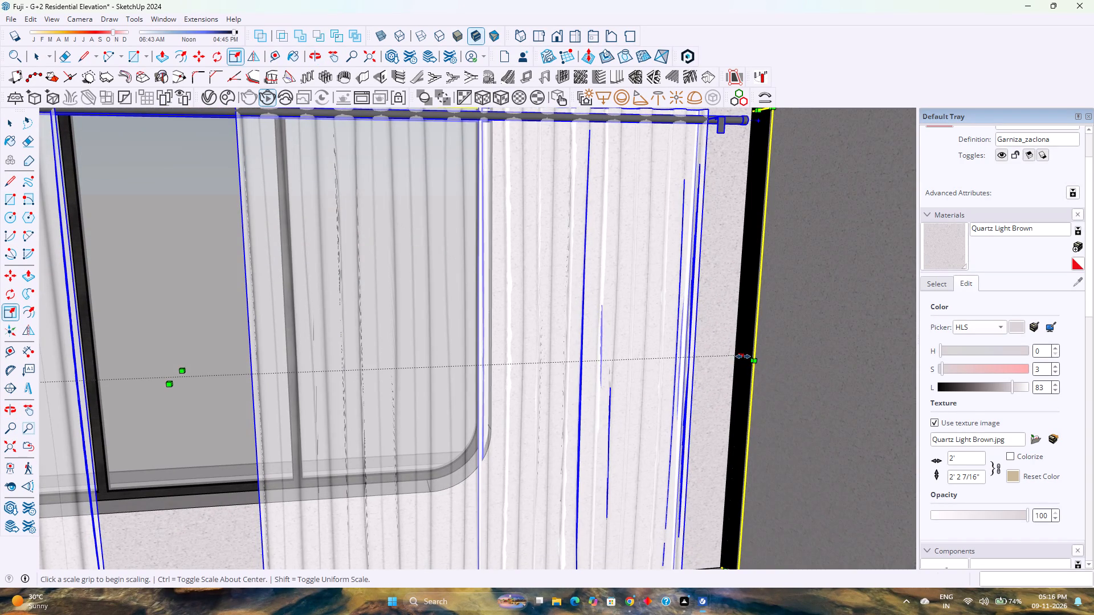
click(742, 356)
click(775, 337)
Stretch the curtains' top along the blue axis by about 1.02 to meet the first-floor ceiling.
shift+middle_drag(587, 337, 729, 437)
shift+middle_click(729, 437)
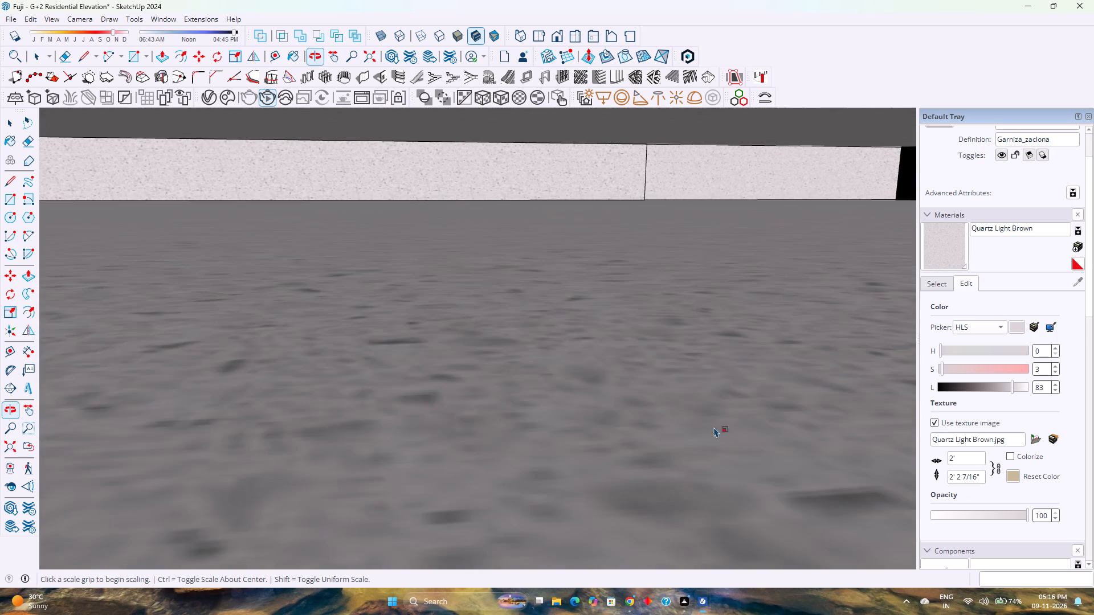
scroll(442, 309, down, 5)
click(7, 442)
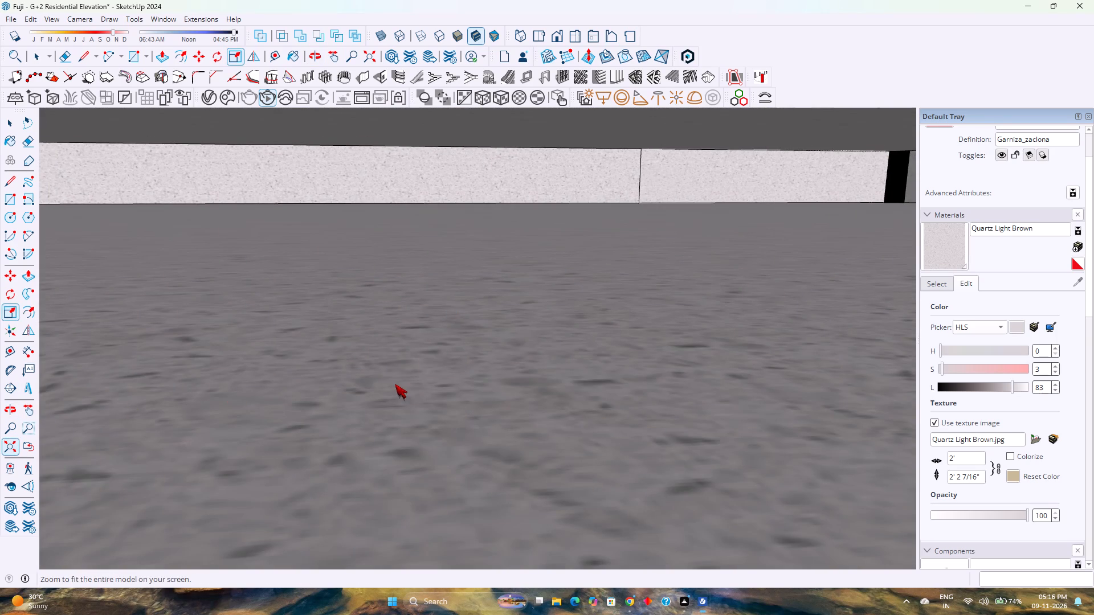
scroll(395, 384, down, 2)
middle_drag(395, 382, 389, 330)
middle_drag(390, 326, 393, 315)
scroll(427, 326, up, 9)
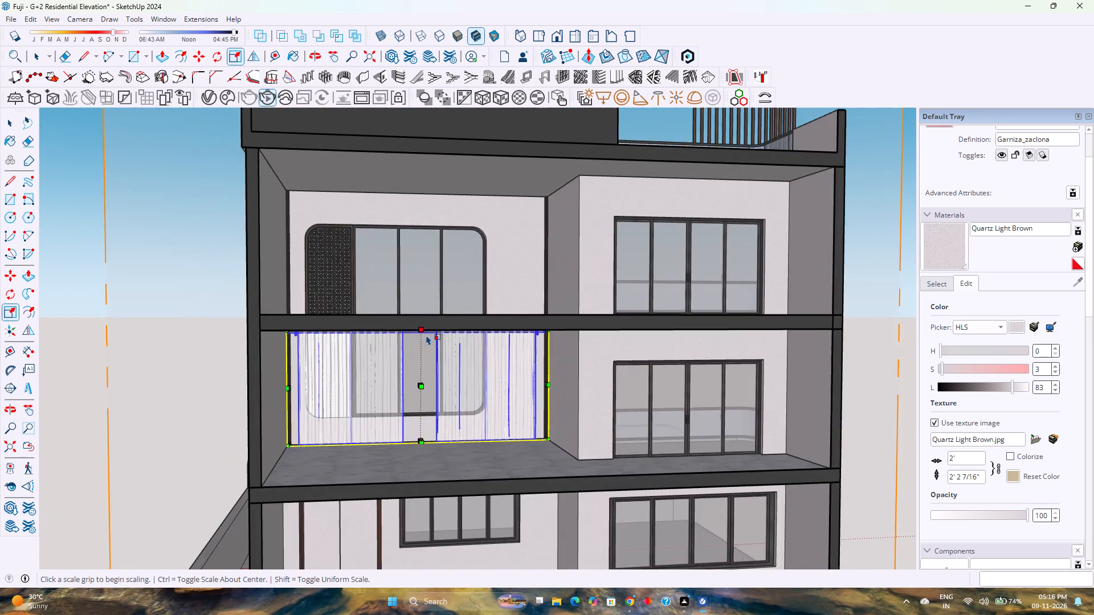
scroll(426, 335, up, 14)
middle_drag(407, 318, 500, 315)
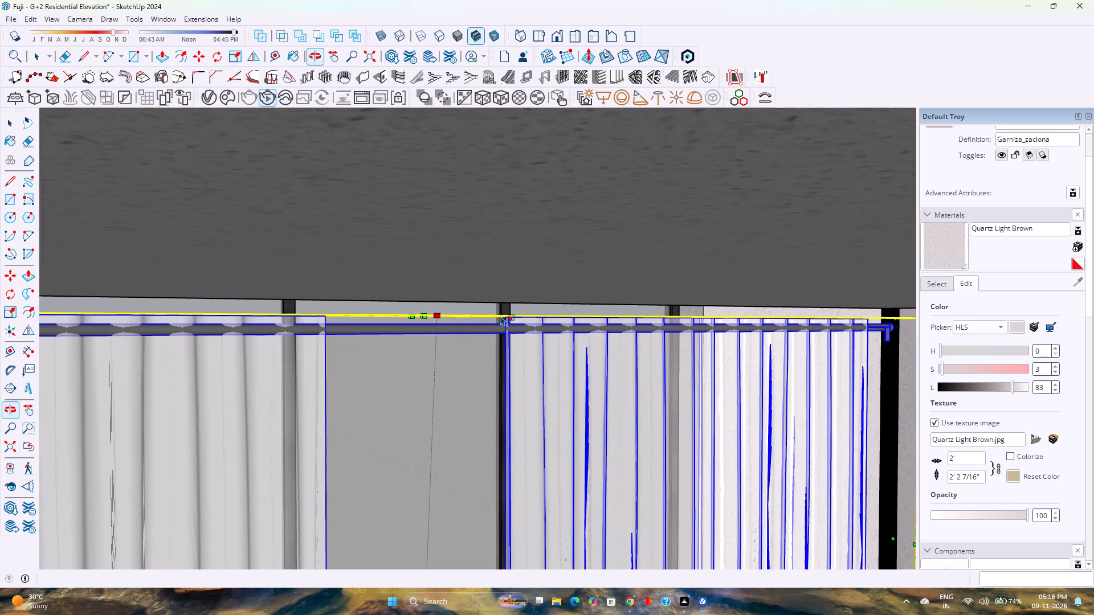
scroll(439, 314, up, 2)
click(416, 316)
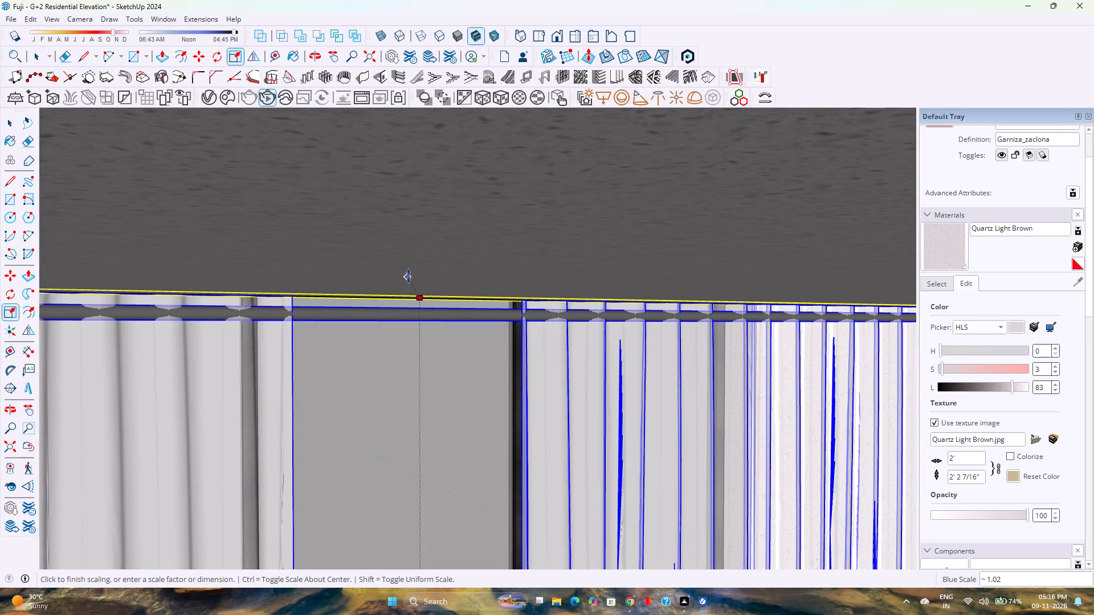
click(410, 272)
scroll(446, 307, down, 8)
shift+middle_drag(626, 477, 514, 350)
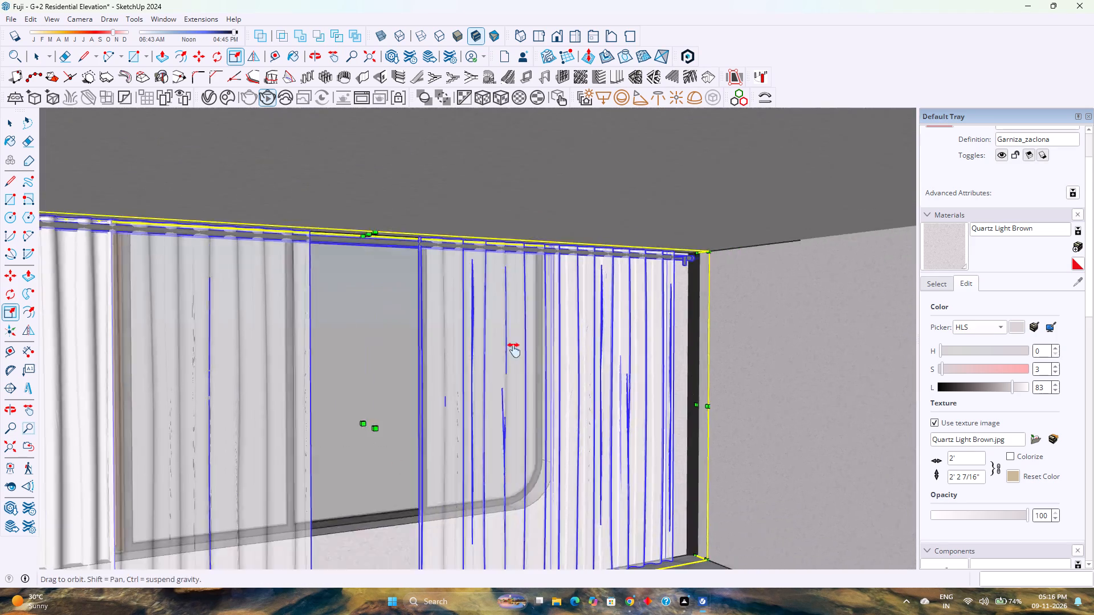
Move the first-floor curtains 6" away from the front window wall into the room.
shift+middle_drag(514, 350, 496, 330)
scroll(486, 318, down, 1)
middle_drag(509, 401, 581, 427)
middle_click(581, 427)
key(m)
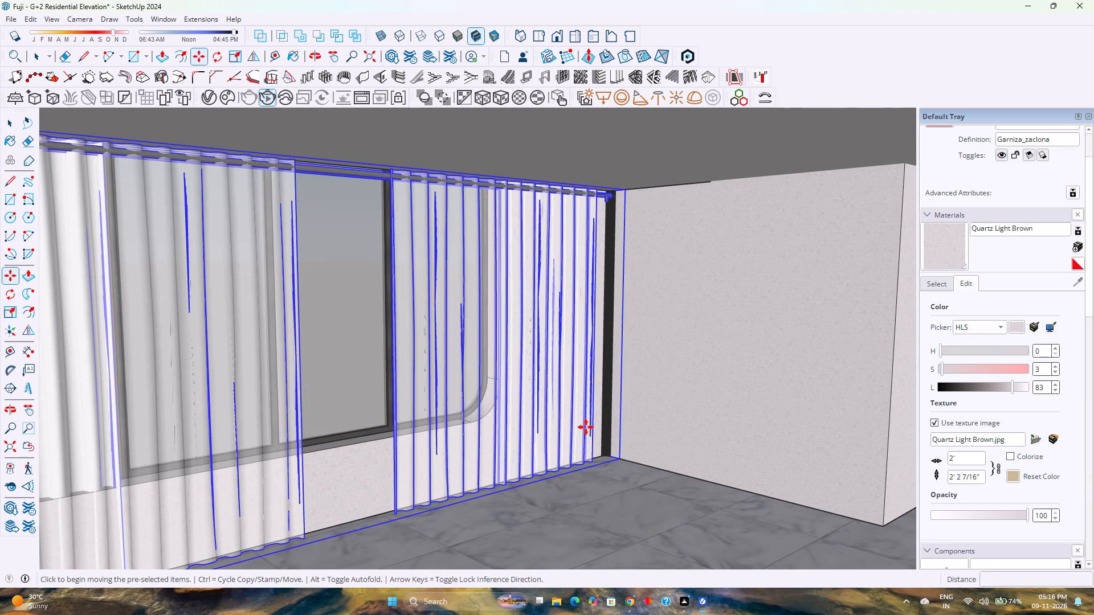
key(k)
scroll(586, 454, up, 16)
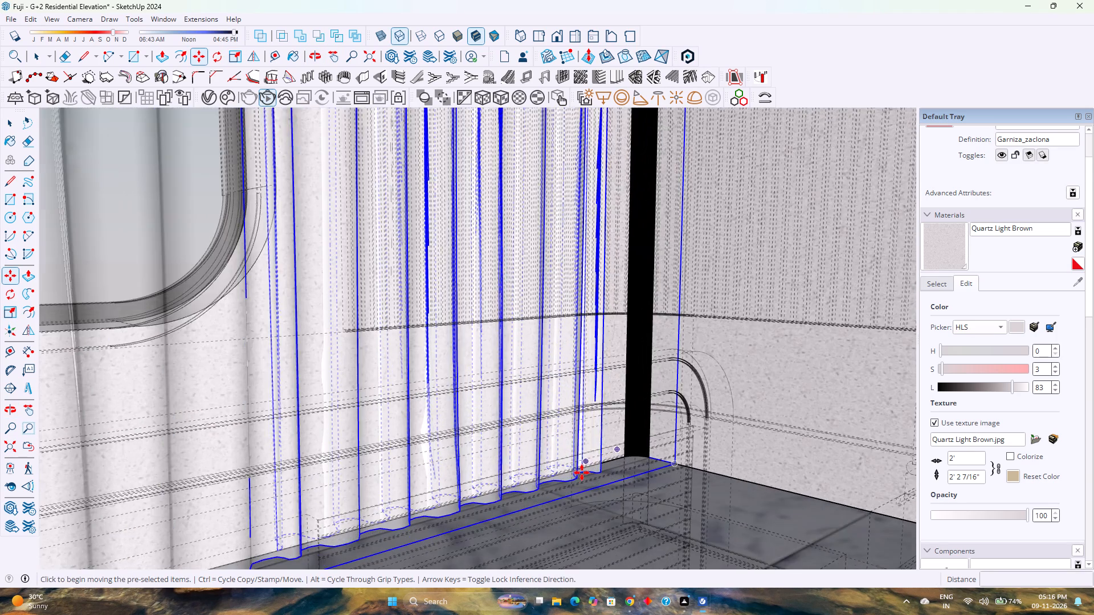
scroll(599, 443, up, 4)
middle_drag(600, 443, 620, 512)
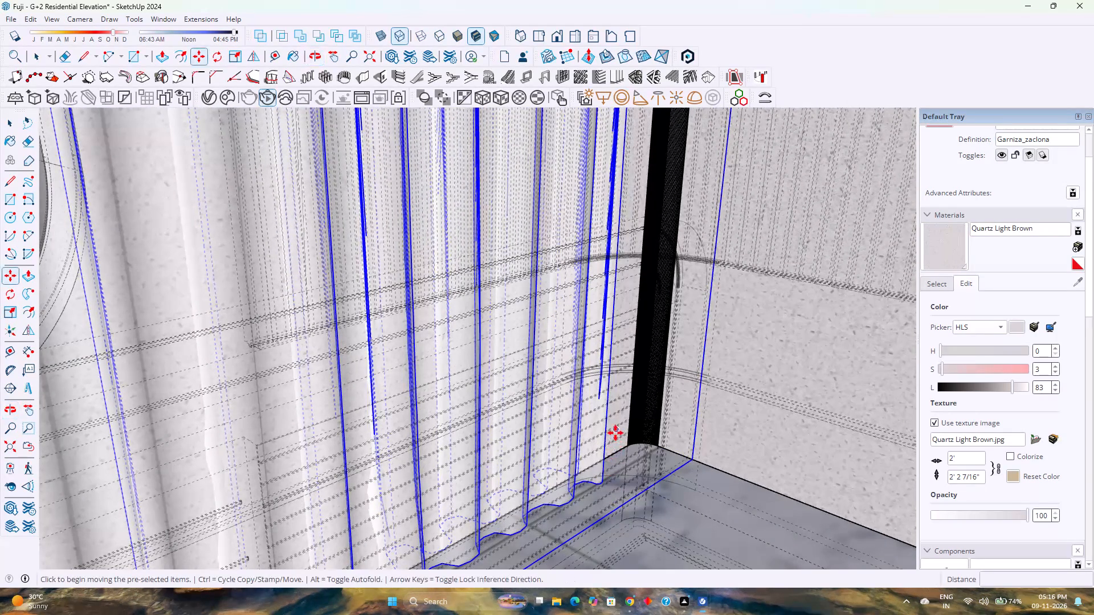
click(615, 433)
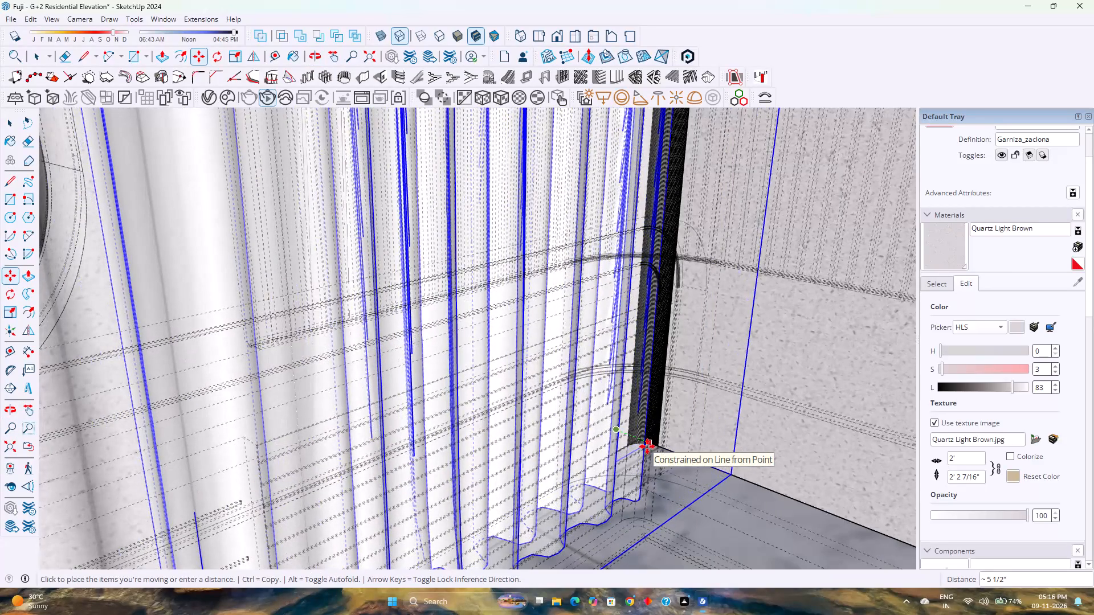
key(k)
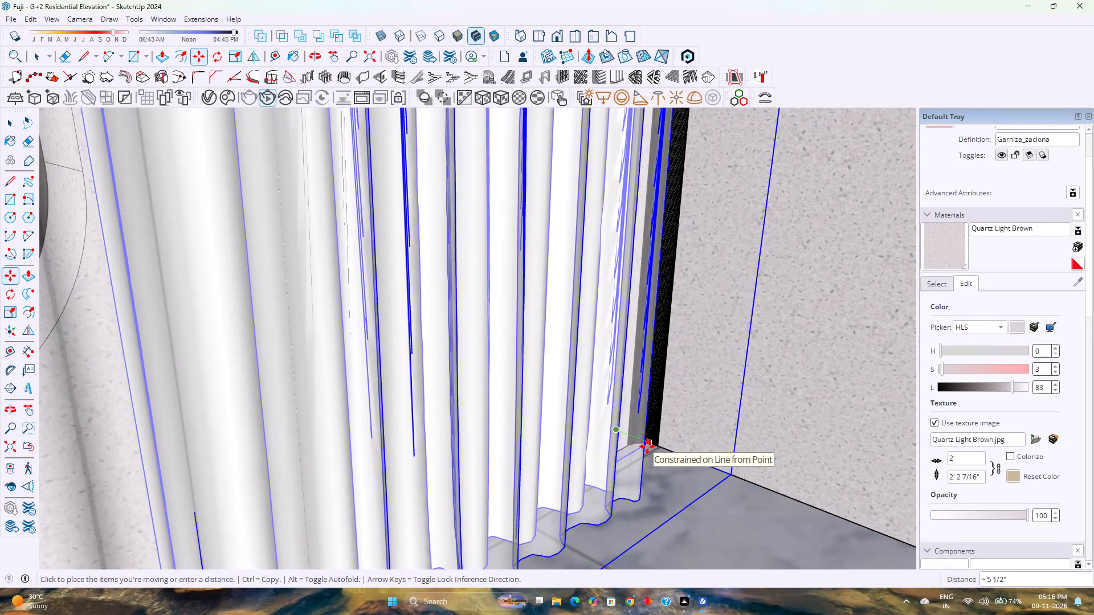
key(6)
key(Return)
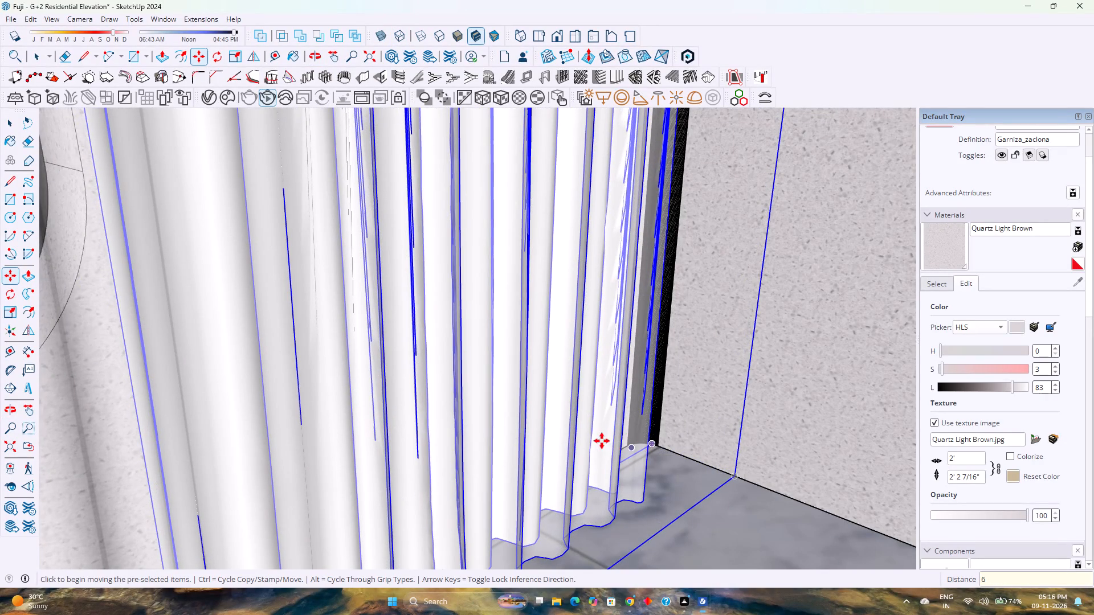
Viewing from outside, revise the curtains' move distance to 5", 4" and finally 3" behind the rounded window.
scroll(601, 439, down, 20)
scroll(601, 439, down, 2)
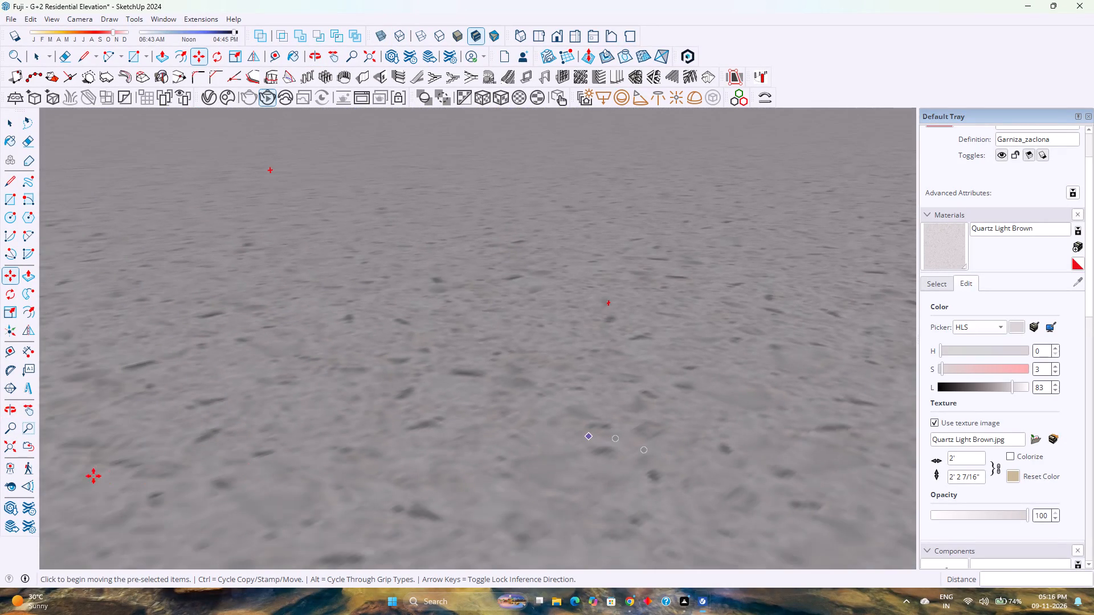
click(17, 445)
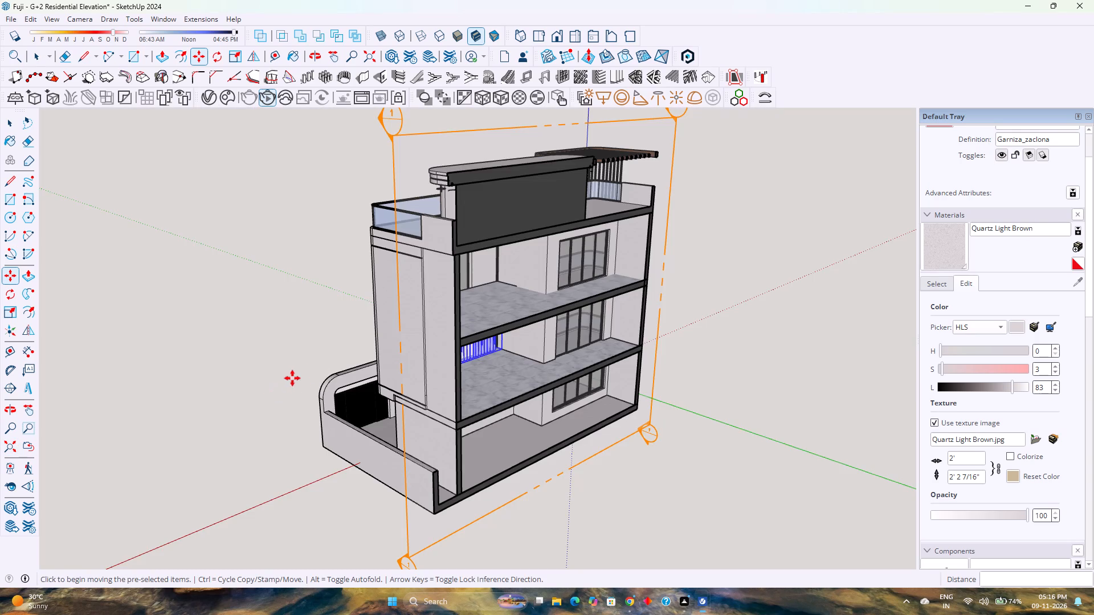
scroll(332, 374, down, 3)
middle_drag(332, 374, 801, 396)
scroll(515, 378, up, 4)
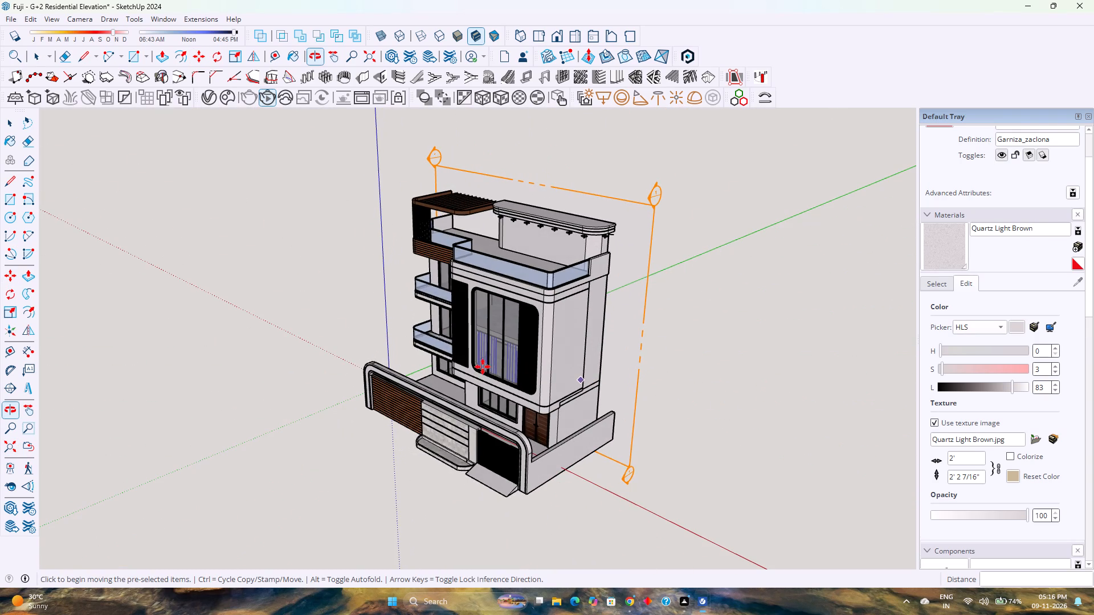
scroll(483, 367, up, 20)
scroll(483, 367, up, 4)
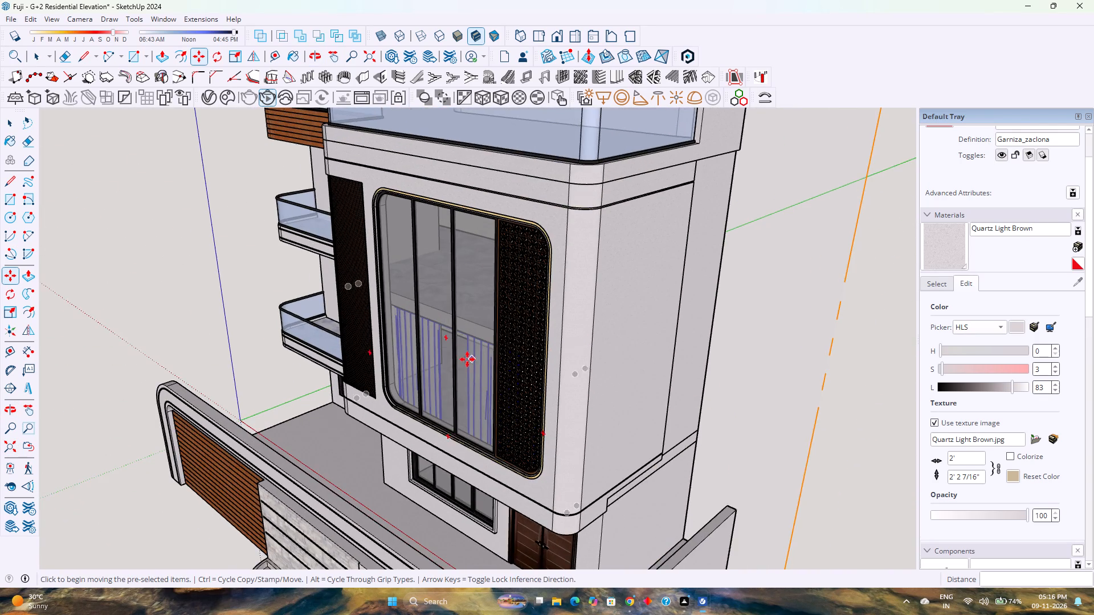
scroll(381, 362, up, 12)
middle_drag(398, 367, 350, 342)
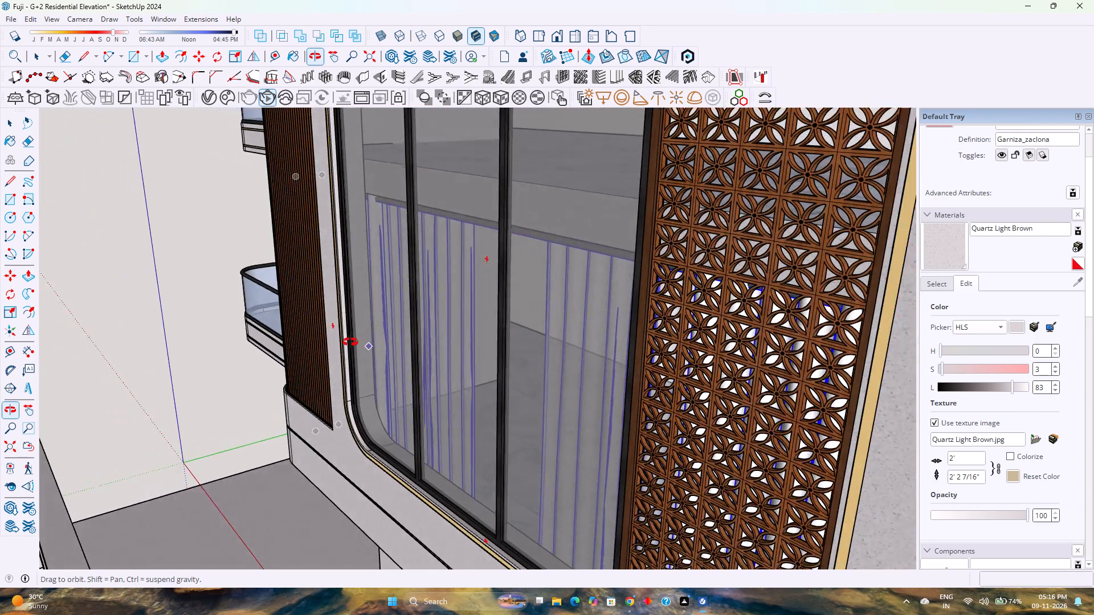
middle_drag(350, 342, 304, 293)
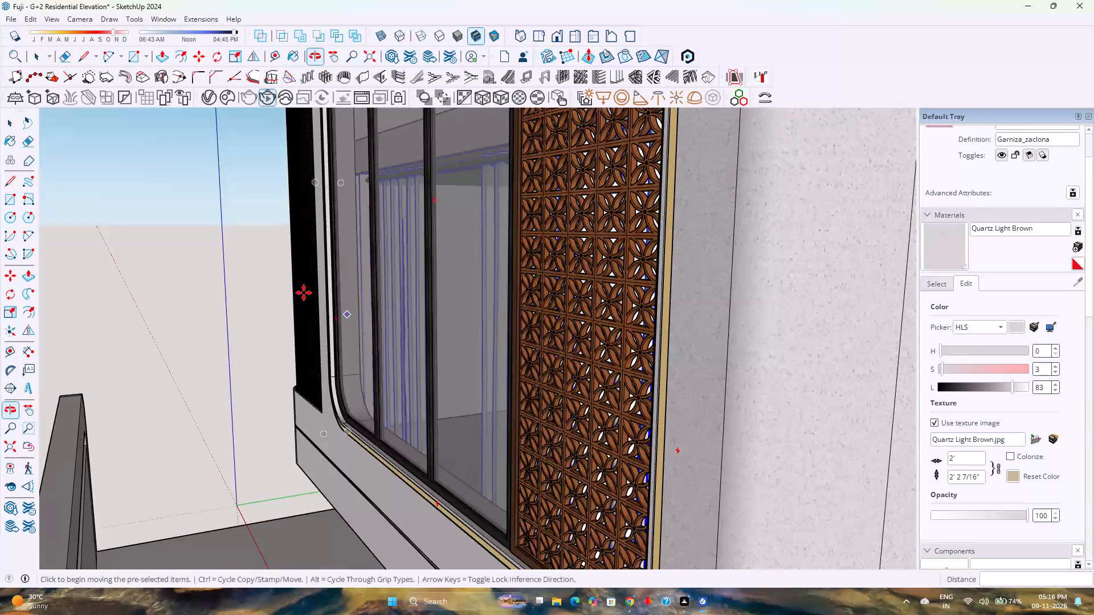
key(5)
key(Return)
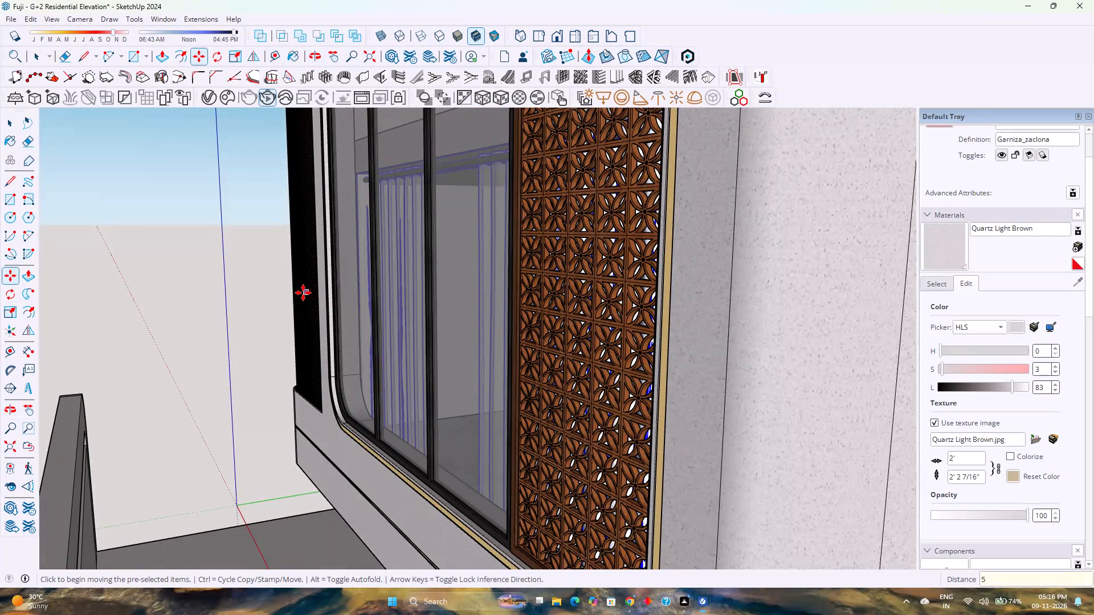
key(4)
key(Return)
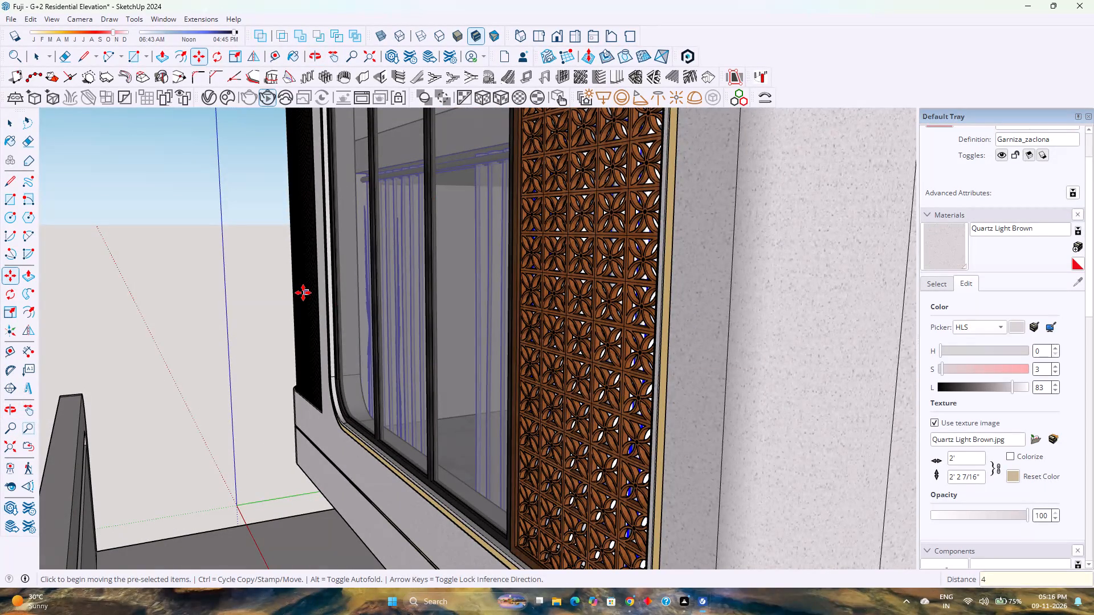
key(3)
key(Return)
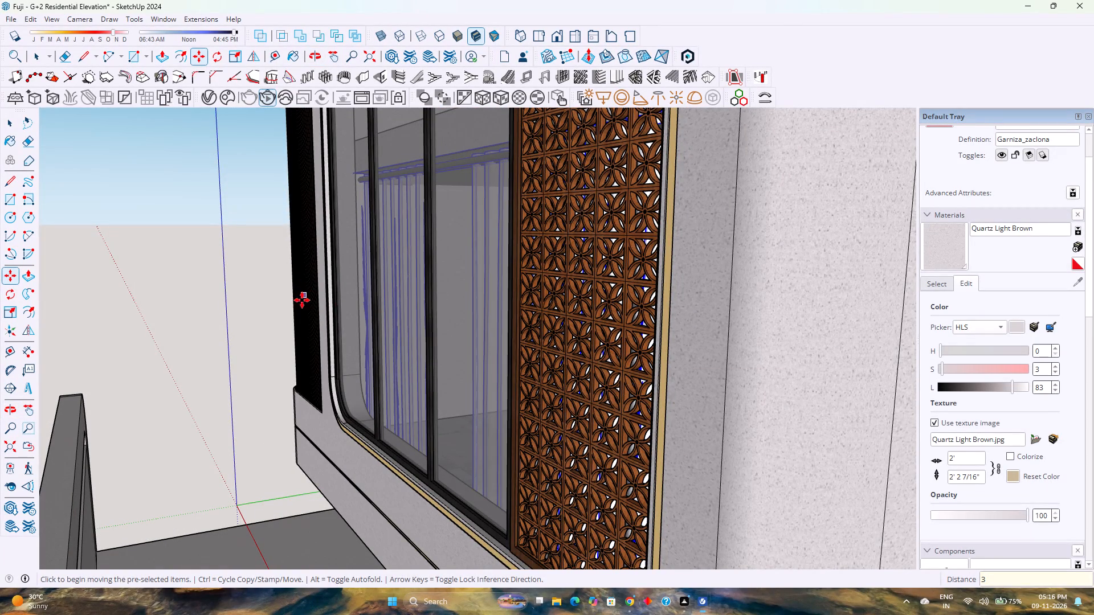
Examine the curtains through the rounded window's glazing and beside the lattice panel from outside the facade.
middle_drag(325, 312, 369, 335)
middle_drag(375, 338, 389, 342)
middle_drag(392, 343, 399, 346)
middle_drag(402, 348, 595, 378)
scroll(500, 354, down, 4)
middle_drag(499, 354, 638, 392)
middle_drag(638, 392, 636, 393)
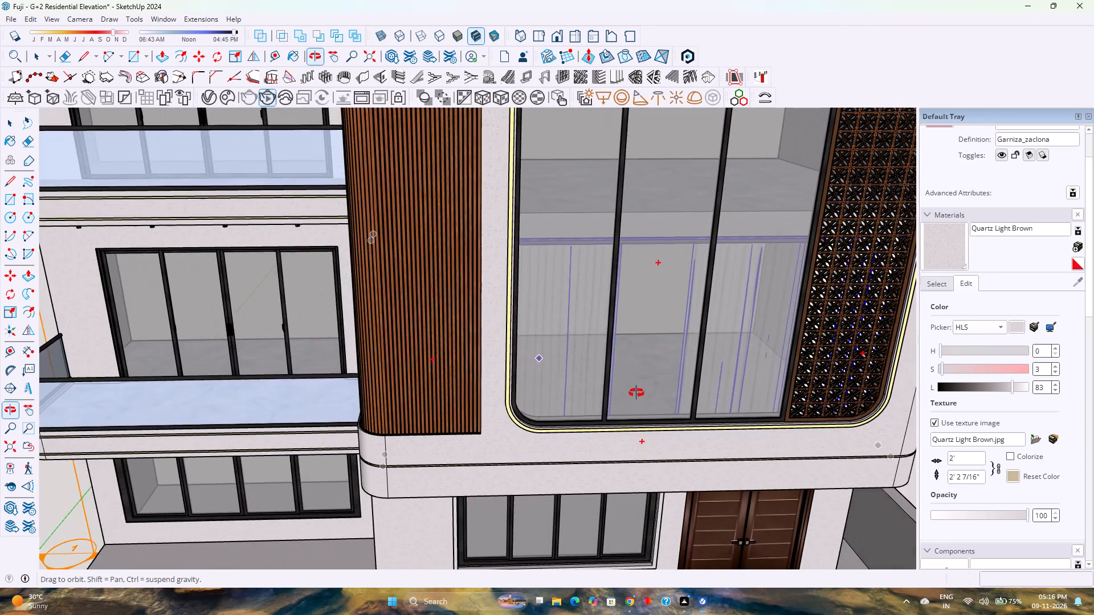
middle_drag(636, 393, 370, 317)
scroll(485, 303, up, 5)
middle_drag(491, 304, 395, 298)
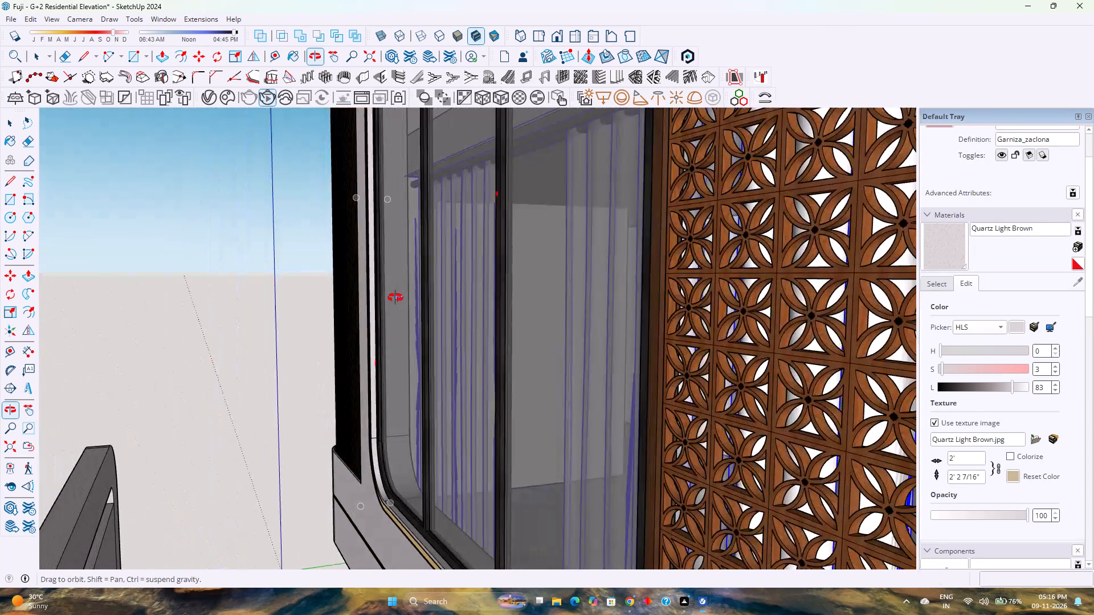
middle_drag(395, 298, 397, 298)
scroll(398, 298, down, 18)
Copy the first-floor curtains 11' straight up to the second-floor room, behind the same rounded window.
middle_drag(463, 317, 36, 347)
scroll(434, 309, up, 9)
middle_drag(476, 317, 476, 316)
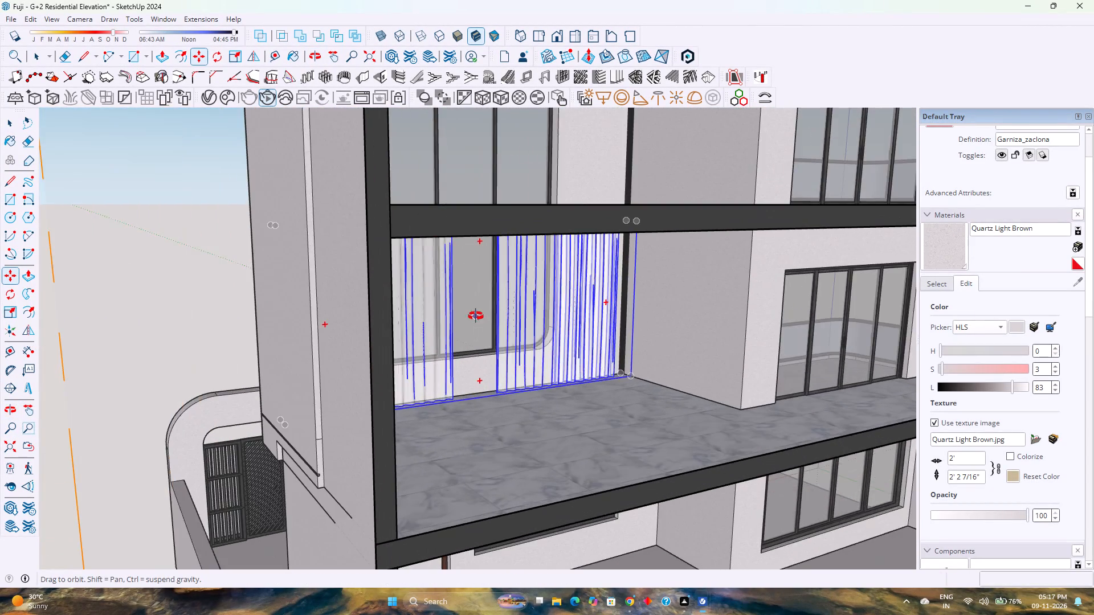
middle_drag(476, 316, 427, 263)
scroll(450, 260, up, 1)
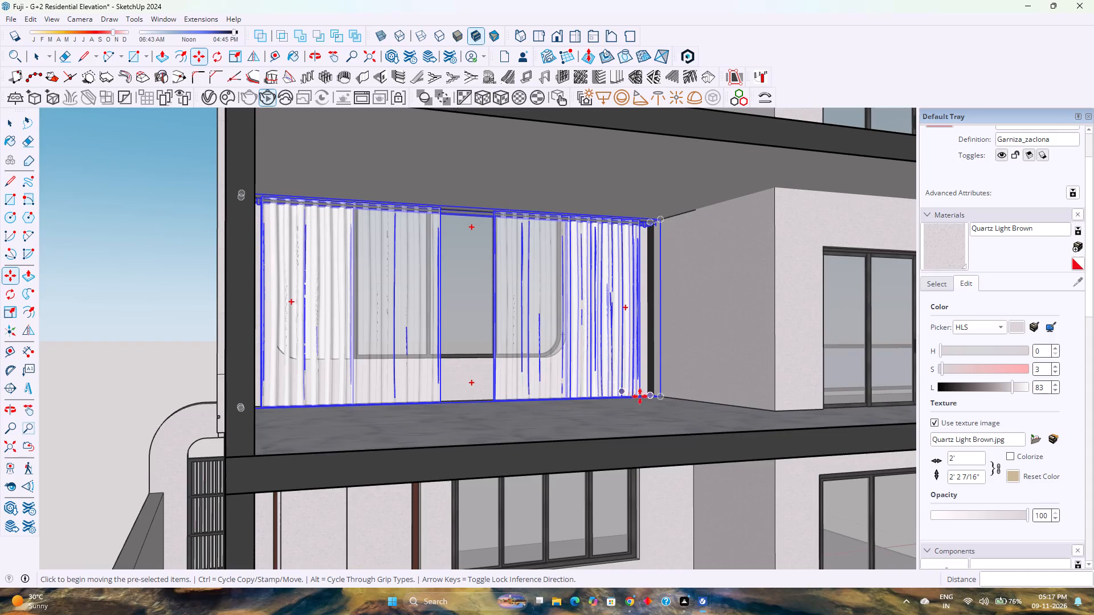
middle_drag(806, 339, 783, 384)
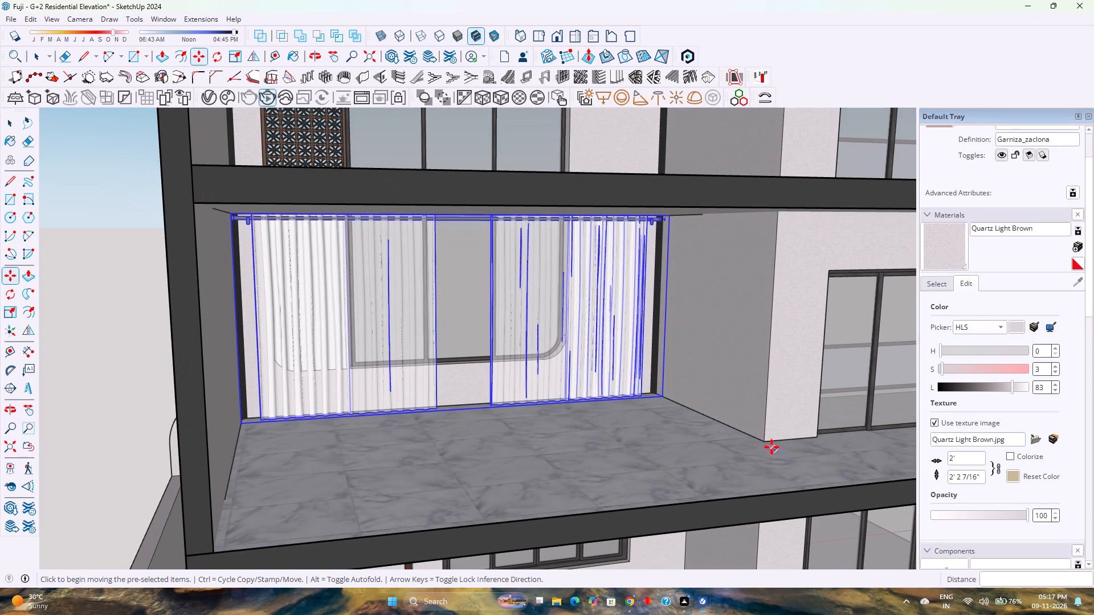
click(767, 444)
scroll(753, 374, down, 4)
shift+middle_drag(753, 366, 751, 487)
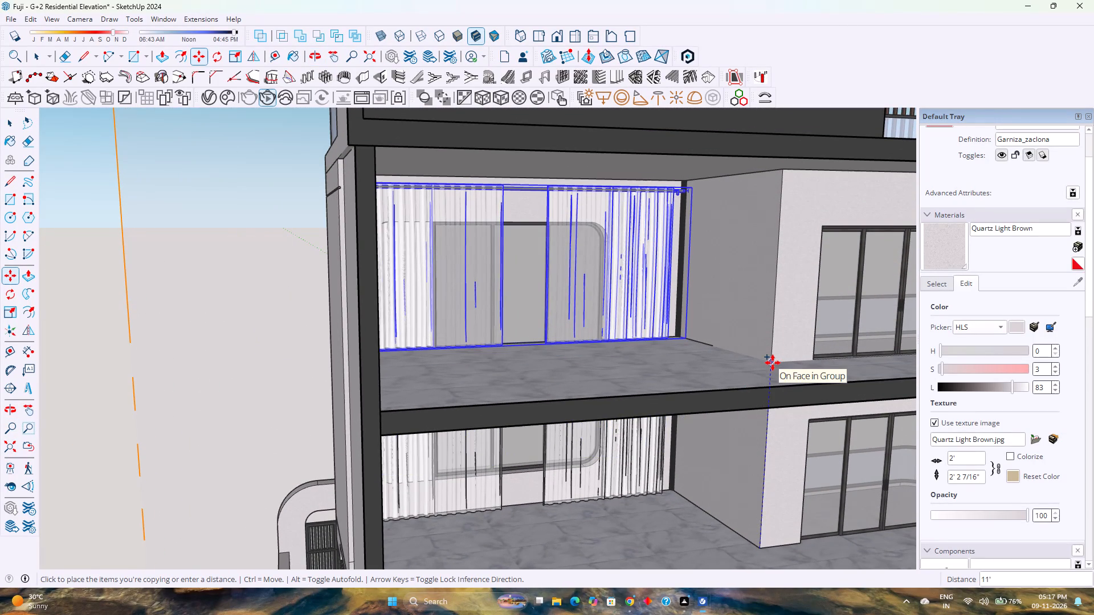
click(773, 363)
scroll(712, 340, down, 1)
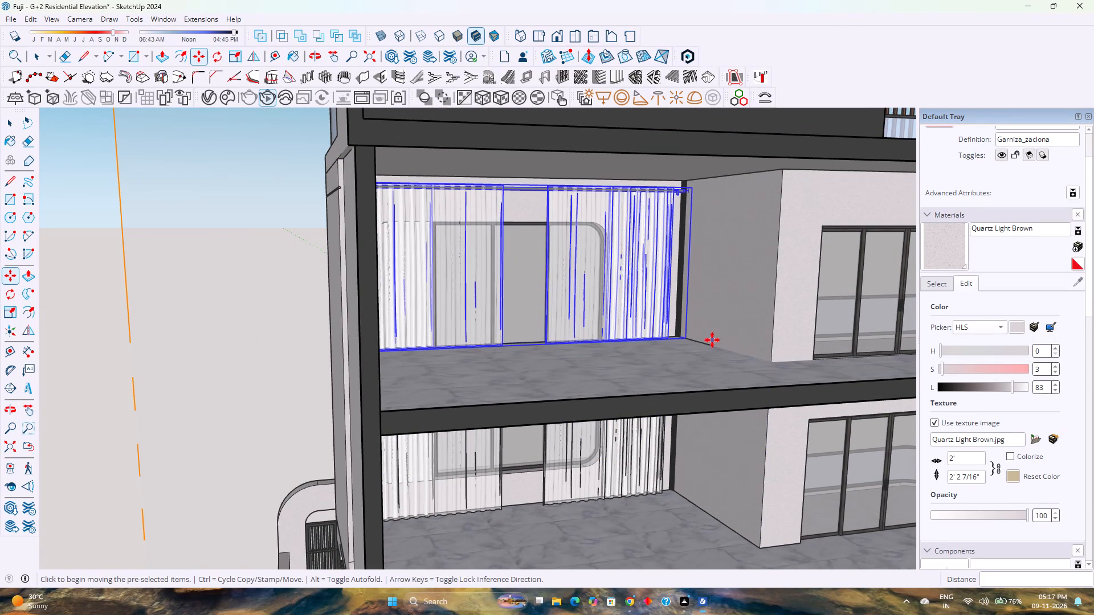
middle_drag(707, 340, 622, 339)
key(space)
key(Escape)
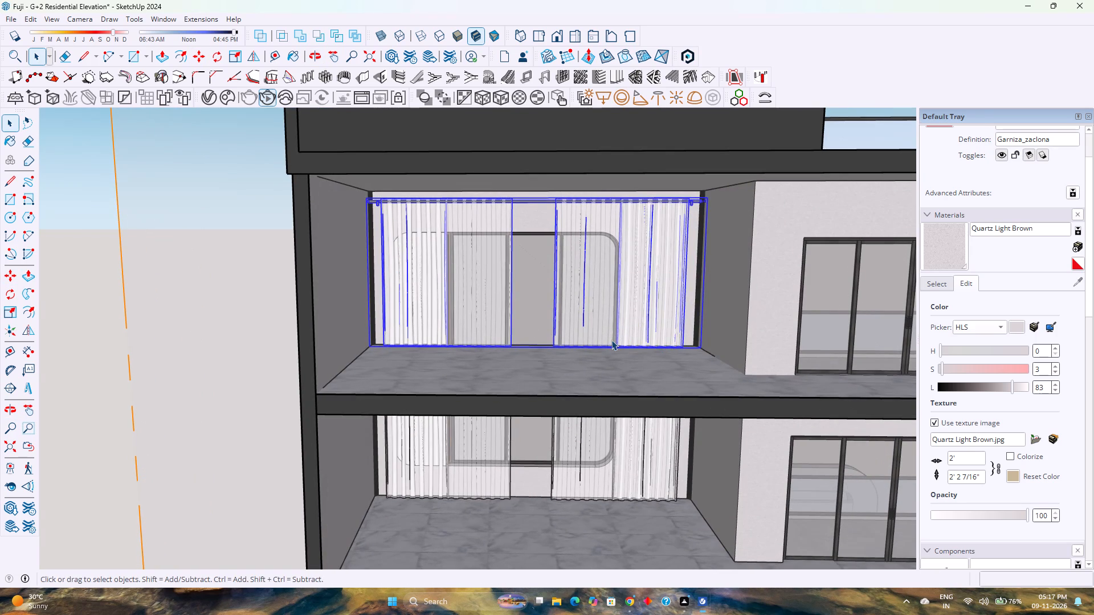
Copy the second-floor curtains about 19' 9 1/4" to the adjoining glazed window, placing their top corner at the far side wall.
scroll(611, 340, down, 3)
middle_drag(530, 383, 929, 368)
middle_drag(730, 405, 411, 410)
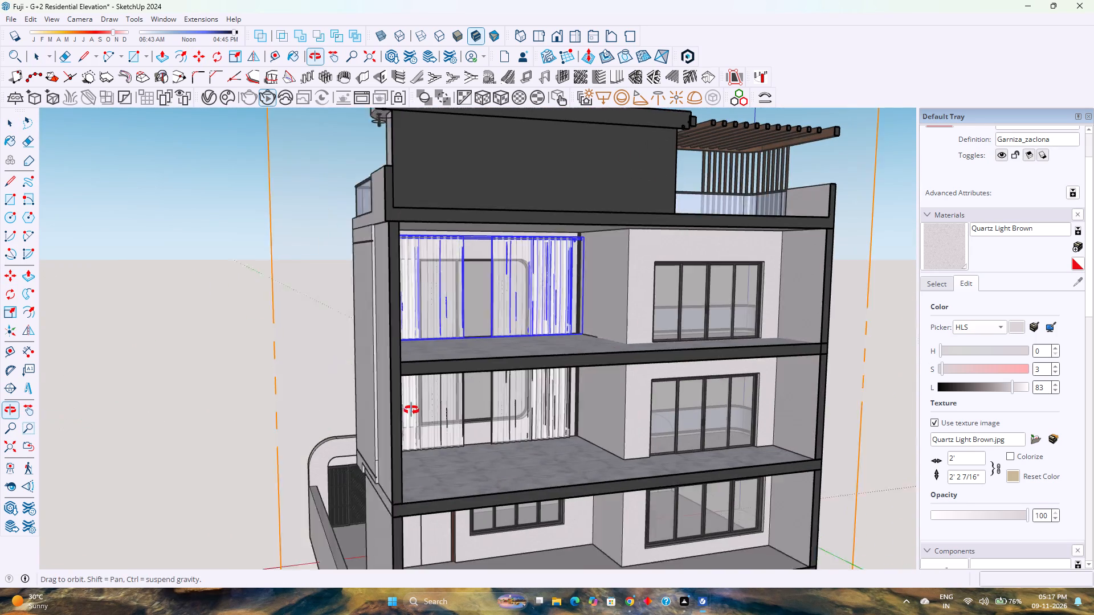
middle_drag(411, 410, 411, 410)
scroll(595, 333, up, 5)
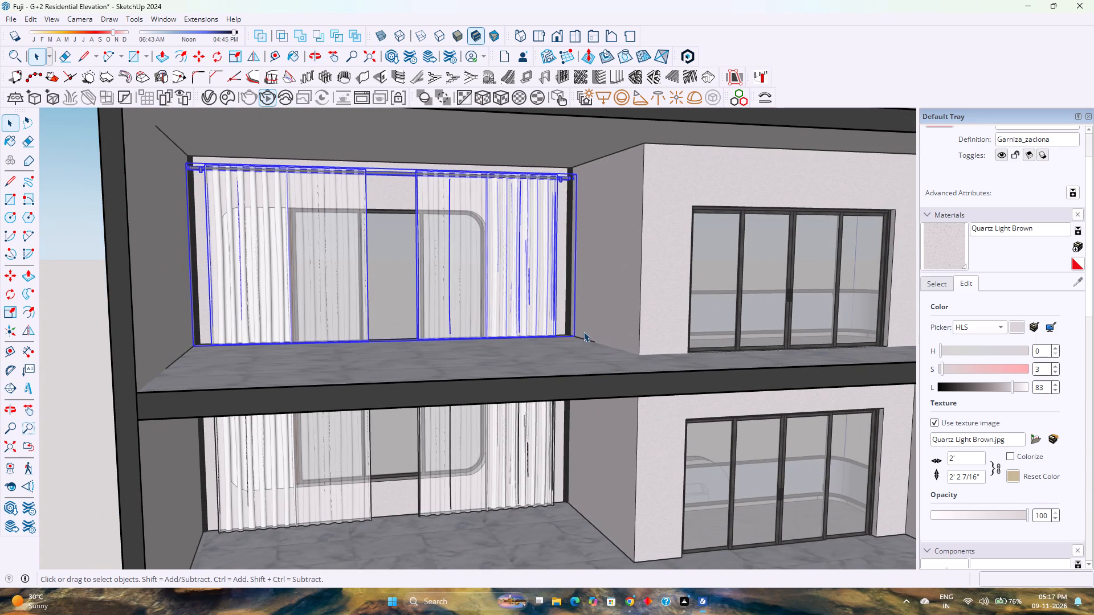
key(m)
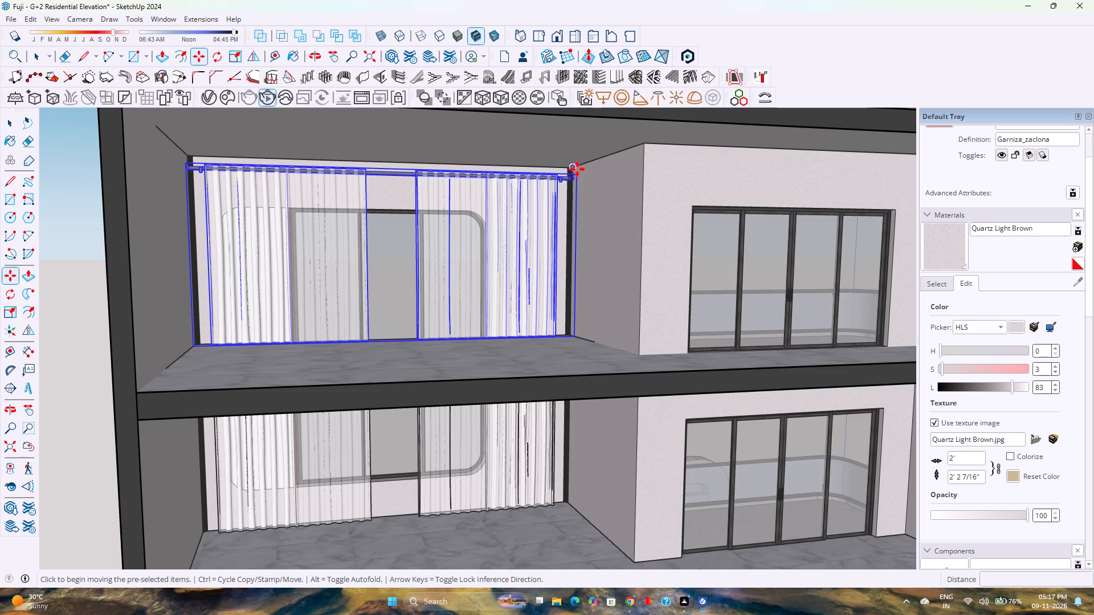
scroll(573, 173, up, 10)
middle_drag(574, 177, 589, 200)
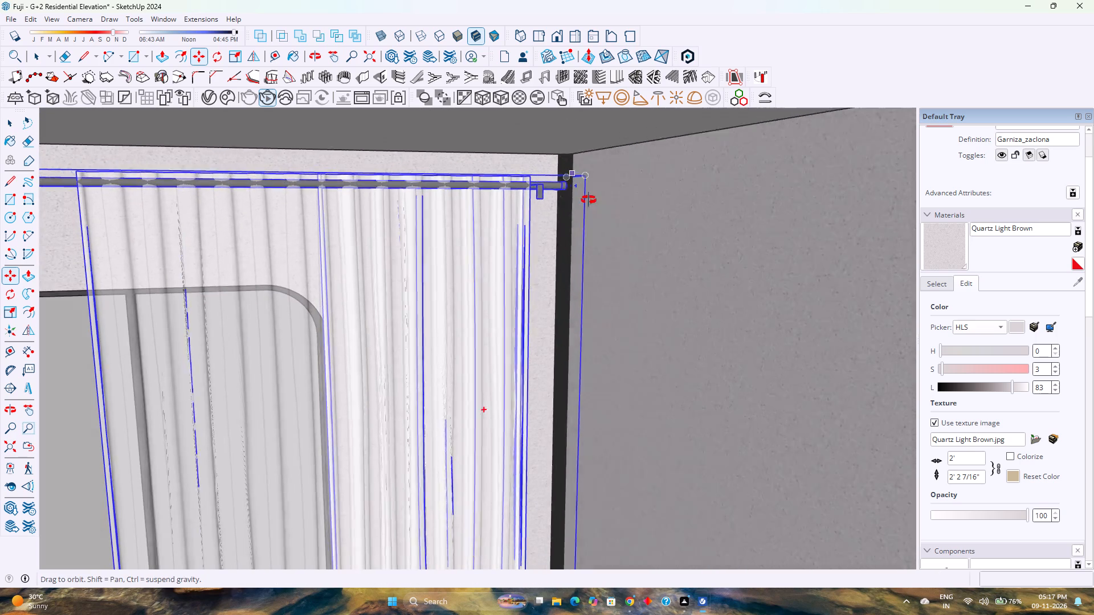
middle_drag(589, 200, 596, 213)
middle_click(596, 213)
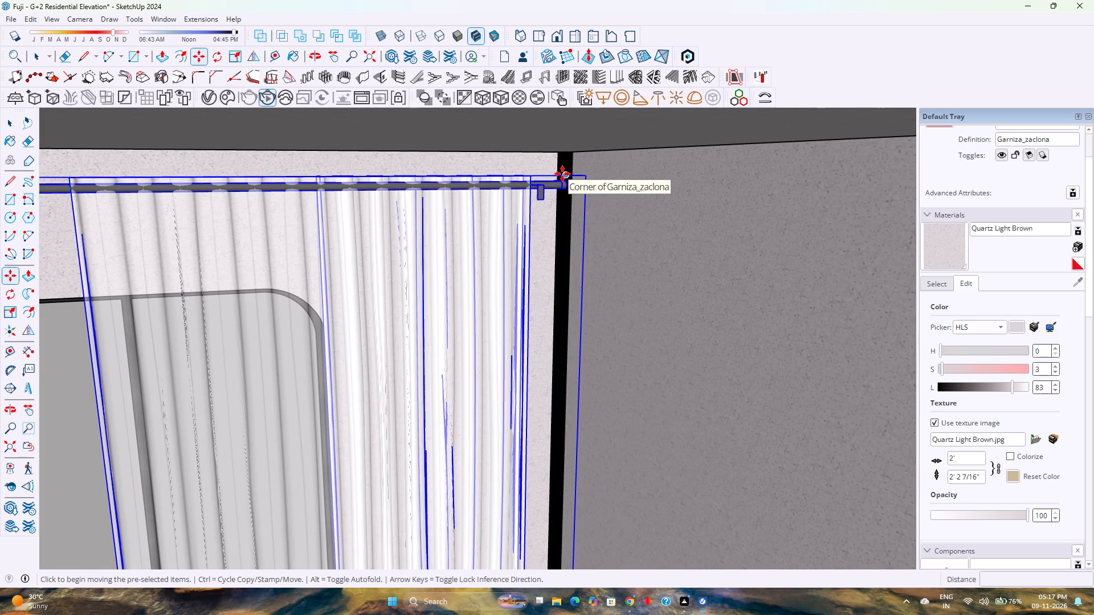
click(562, 172)
scroll(591, 279, down, 3)
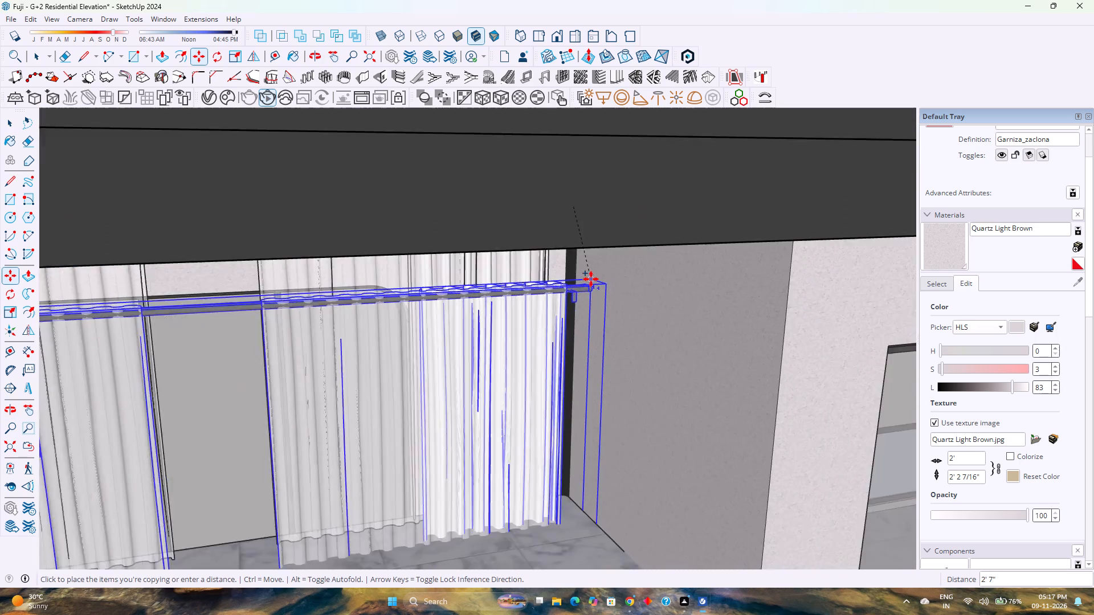
scroll(591, 279, down, 11)
middle_drag(691, 326, 658, 299)
middle_drag(652, 292, 631, 271)
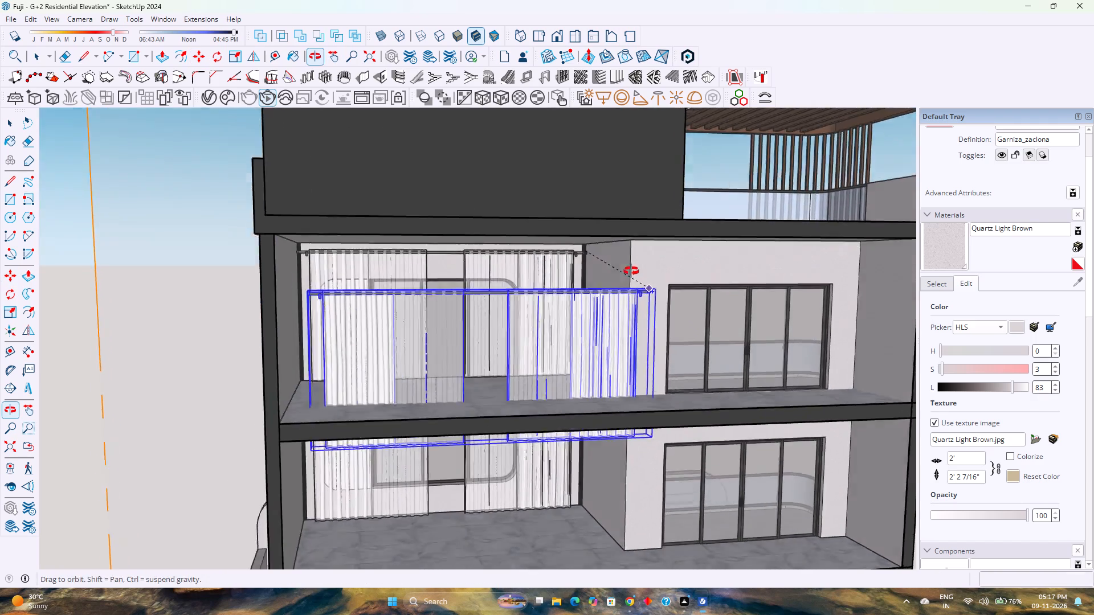
middle_drag(631, 271, 761, 248)
middle_click(761, 248)
scroll(798, 255, up, 10)
middle_drag(798, 256, 730, 258)
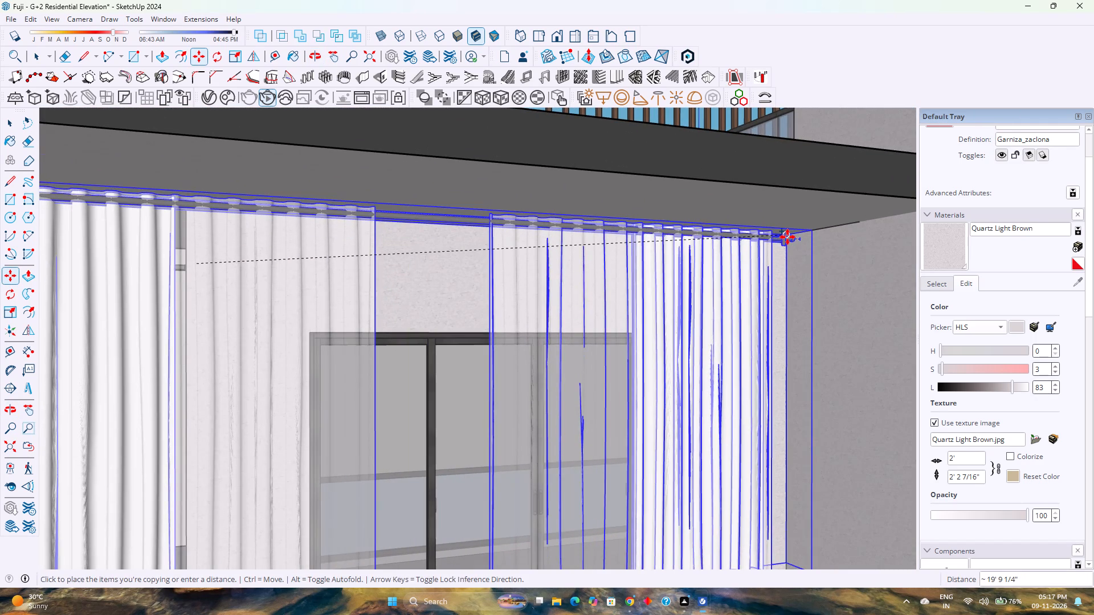
click(787, 237)
Move the copied curtains down from their bottom corner to the base of the wall at floor level.
scroll(744, 287, down, 7)
middle_drag(719, 345, 657, 303)
scroll(774, 413, up, 2)
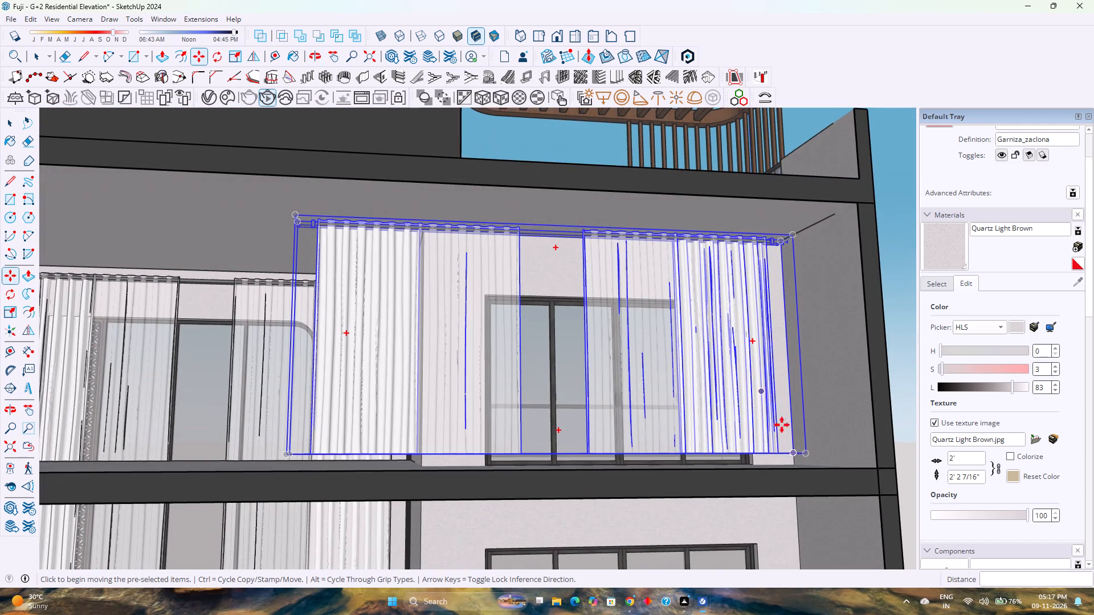
scroll(782, 425, up, 9)
click(789, 465)
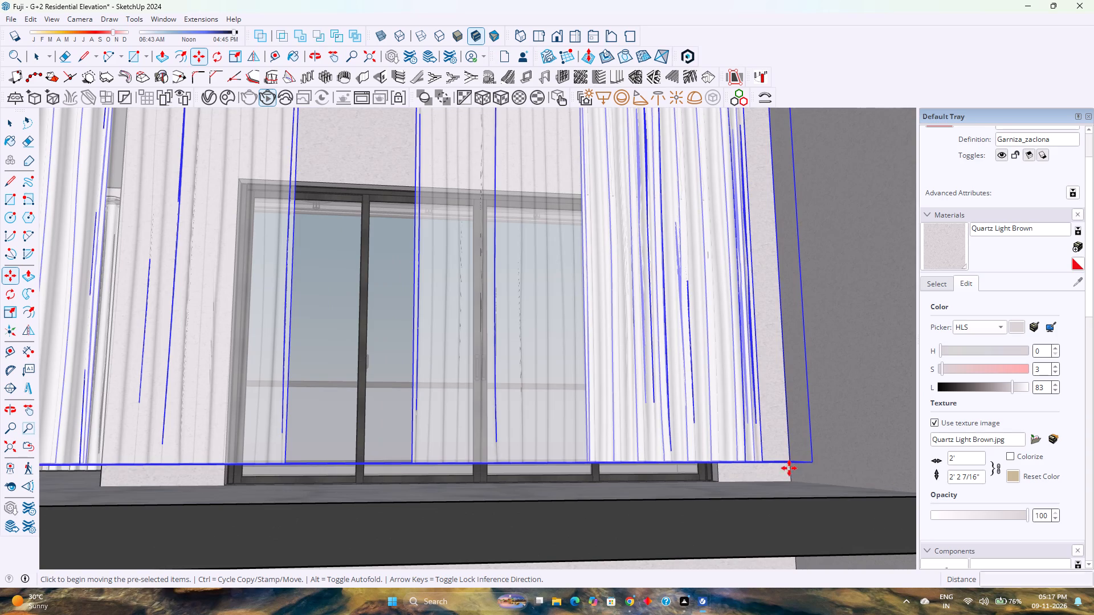
click(791, 482)
scroll(754, 446, down, 8)
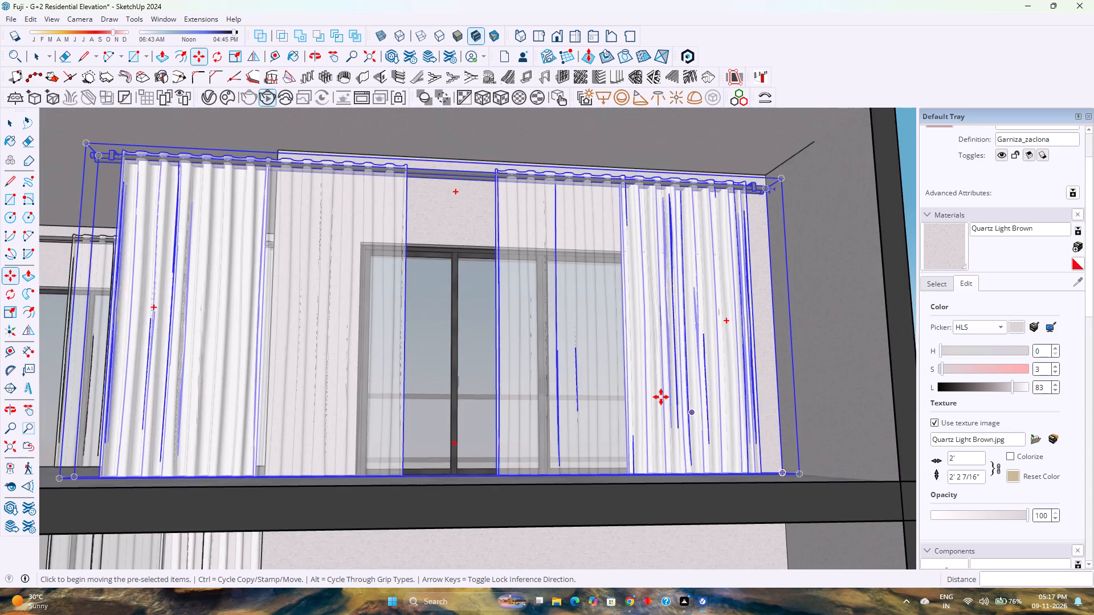
scroll(661, 397, down, 1)
middle_drag(661, 397, 724, 421)
middle_drag(730, 424, 782, 430)
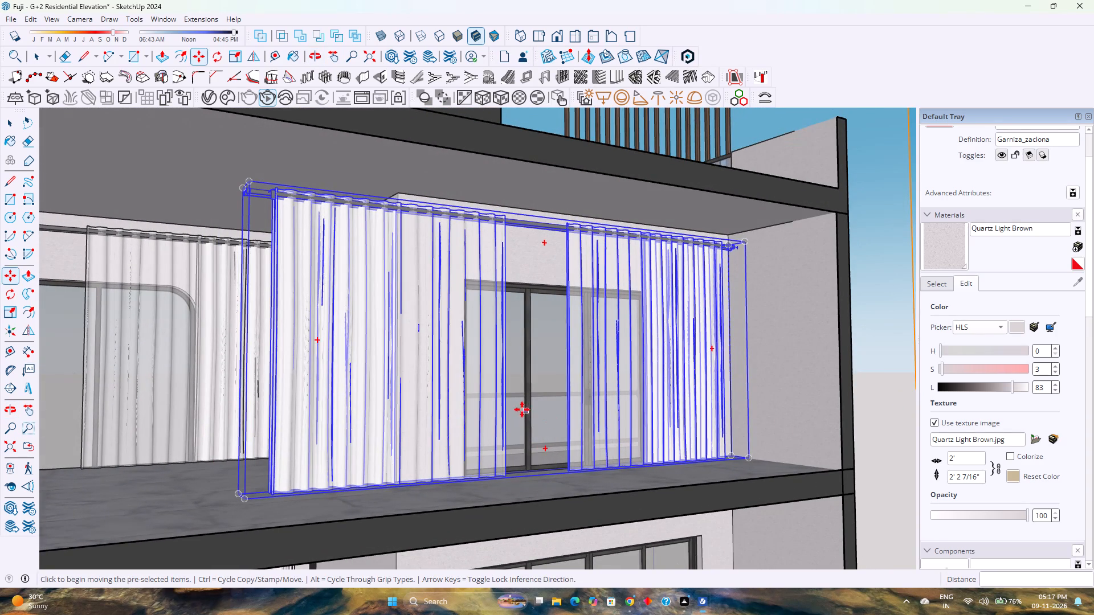
Scale the second-floor curtains at the adjoining glazed window uniformly from their top corner to about 0.79.
key(s)
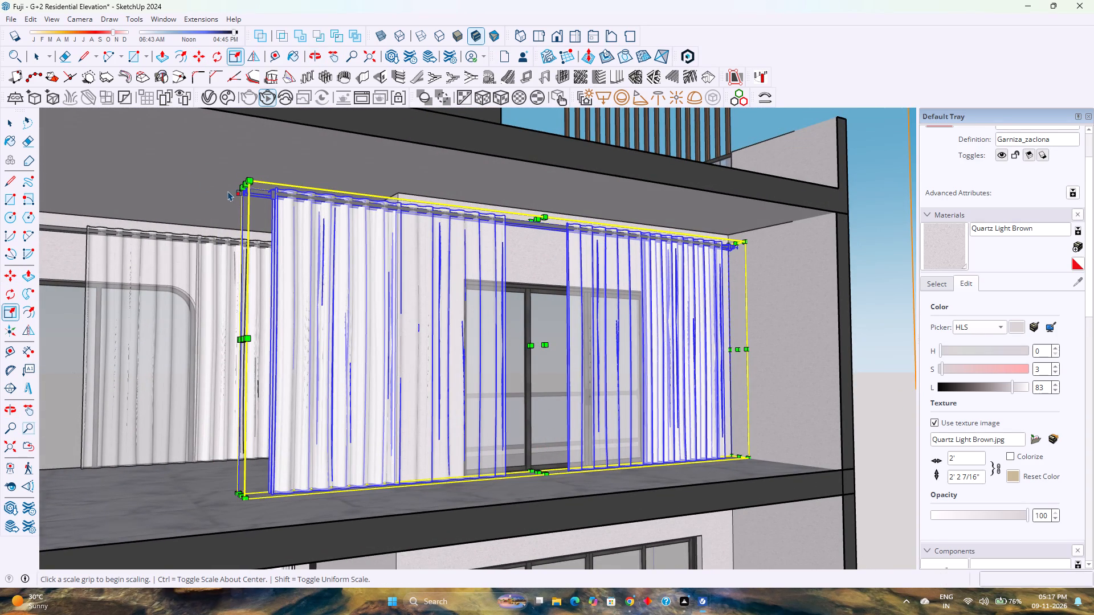
click(239, 189)
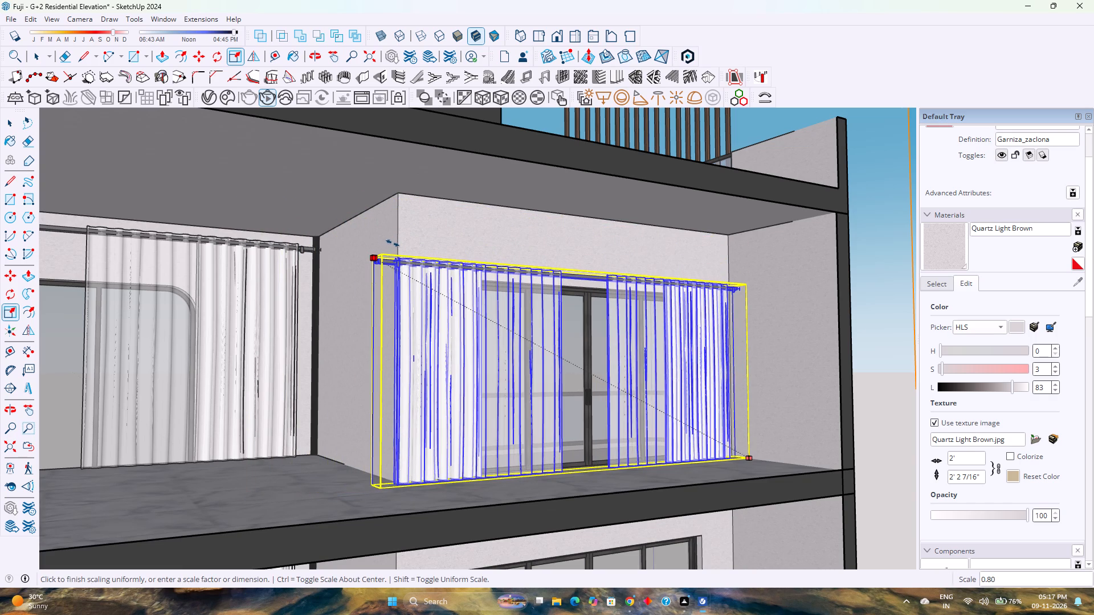
click(393, 243)
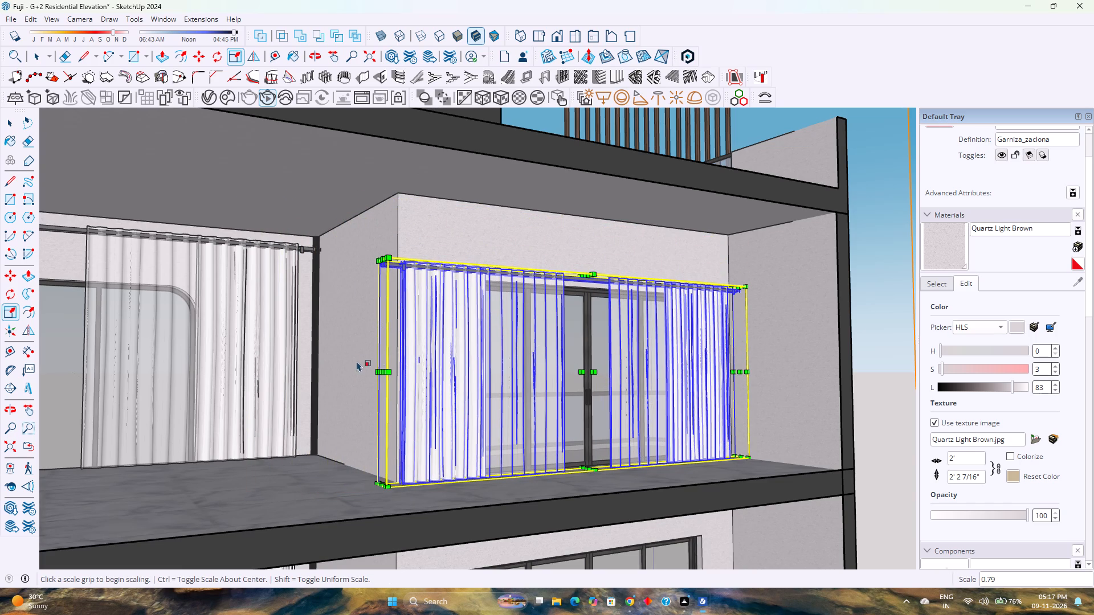
Scale the same curtains along the red axis to about 0.96 so their end meets the wall corner.
scroll(366, 378, up, 7)
click(402, 363)
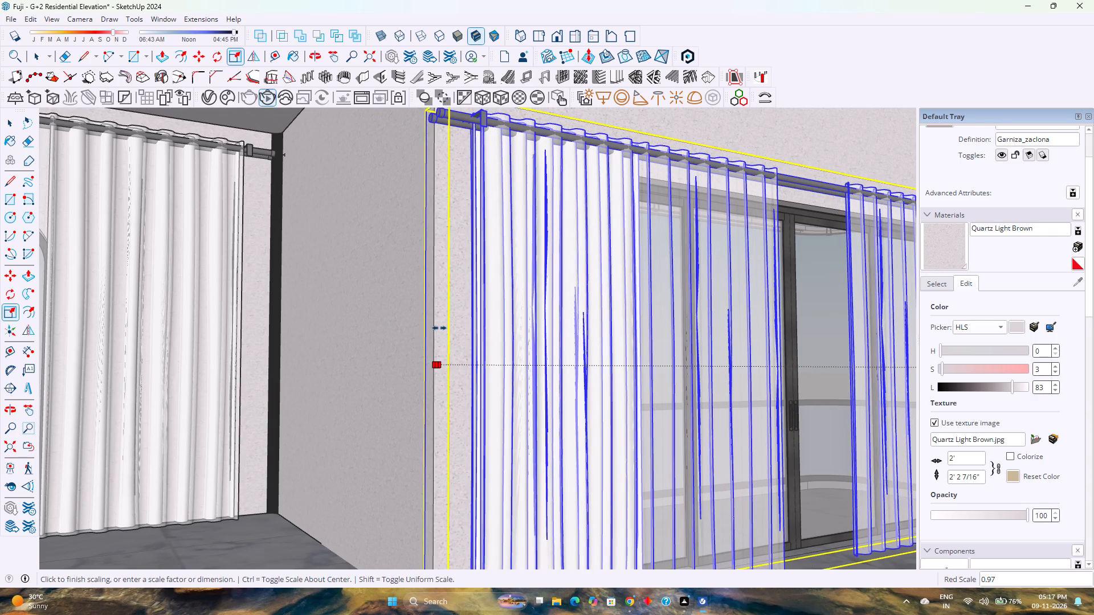
click(446, 320)
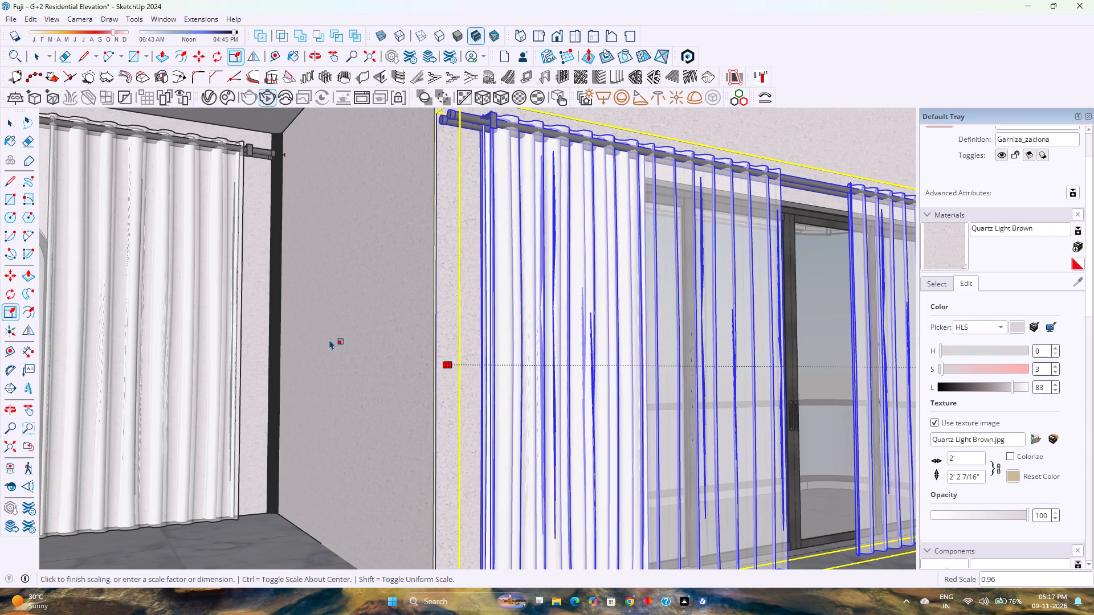
scroll(329, 339, down, 12)
double_click(859, 49)
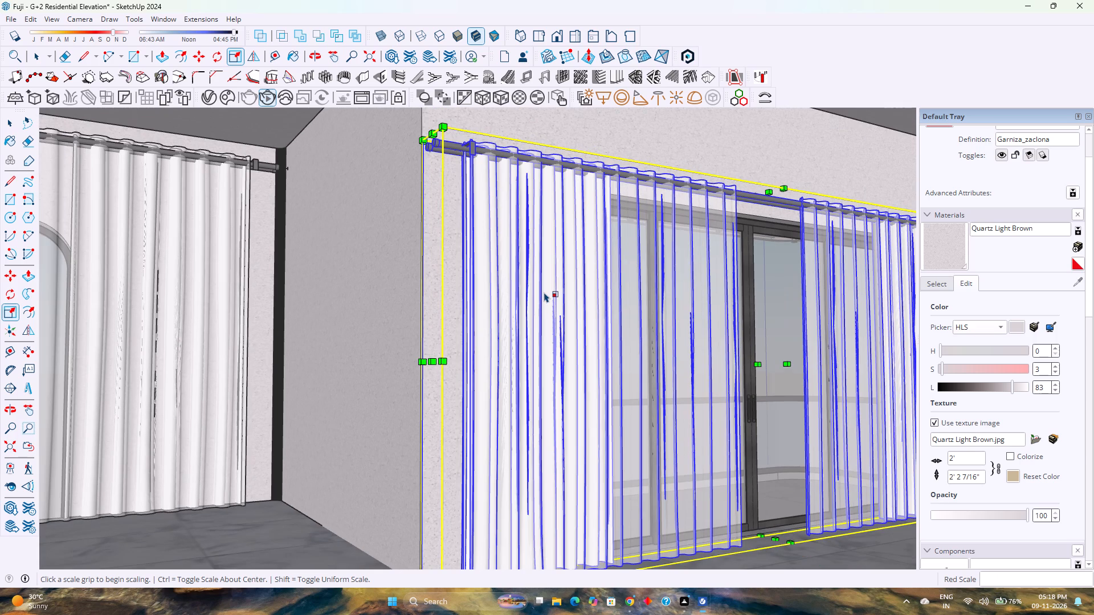
Copy the resized curtains about 11' down to the first-floor four-pane window, using the slab corners as reference points.
scroll(542, 326, down, 2)
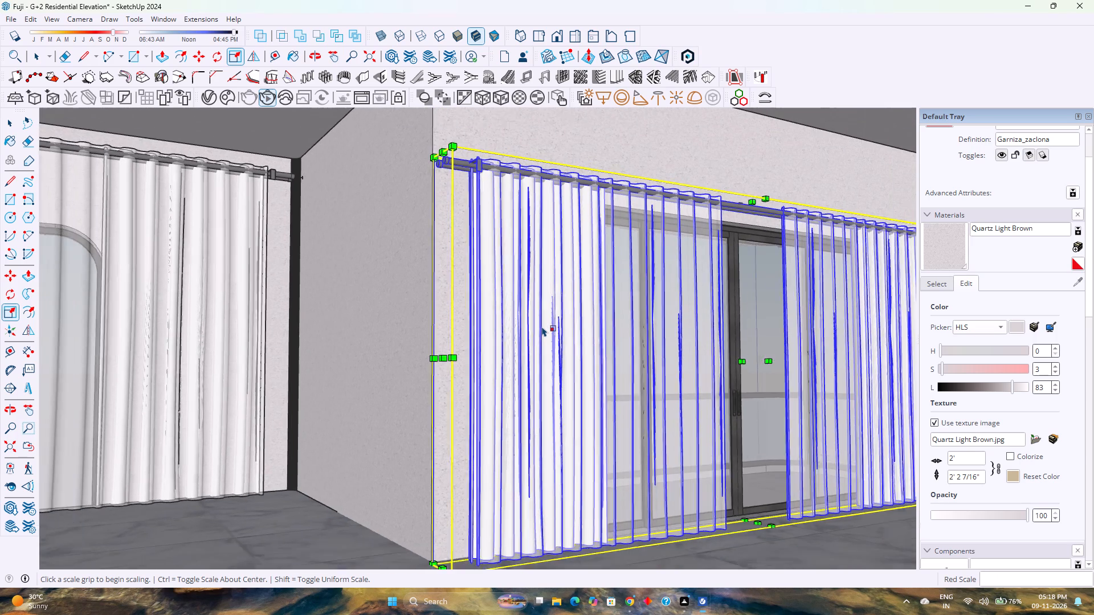
scroll(542, 326, down, 12)
middle_drag(573, 358, 500, 335)
scroll(496, 332, down, 7)
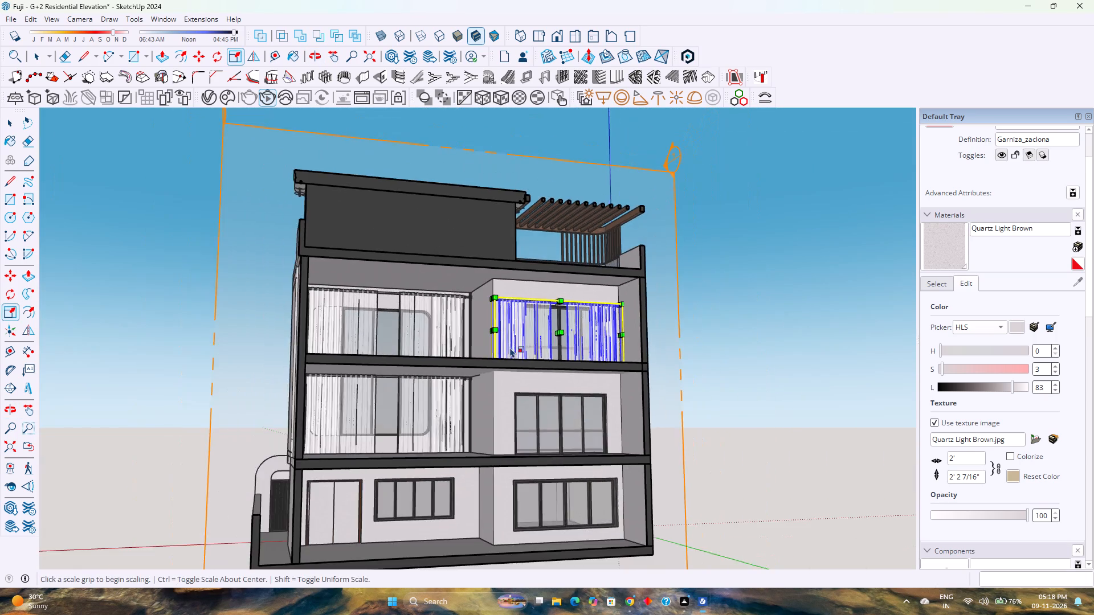
middle_drag(508, 350, 436, 388)
scroll(438, 392, up, 4)
middle_drag(439, 392, 466, 441)
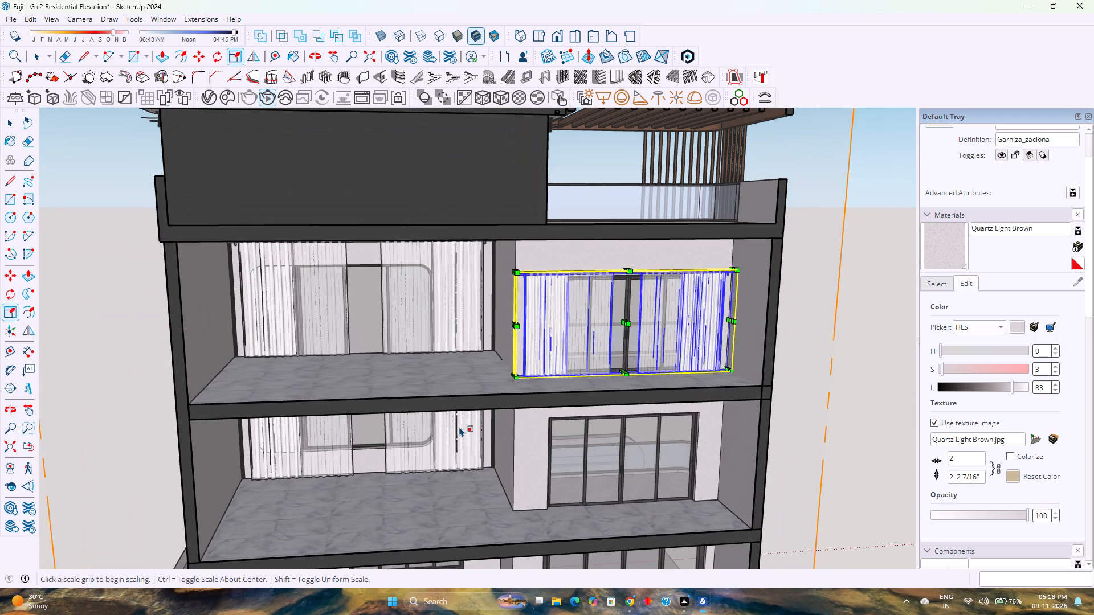
key(m)
scroll(525, 360, up, 4)
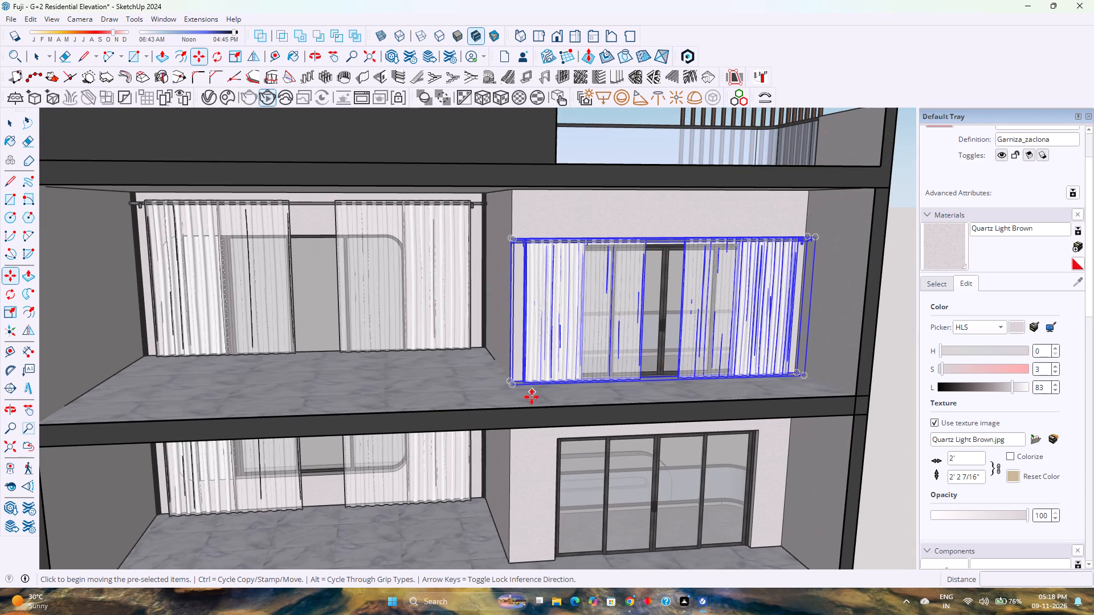
scroll(694, 373, down, 5)
shift+middle_drag(689, 396, 621, 317)
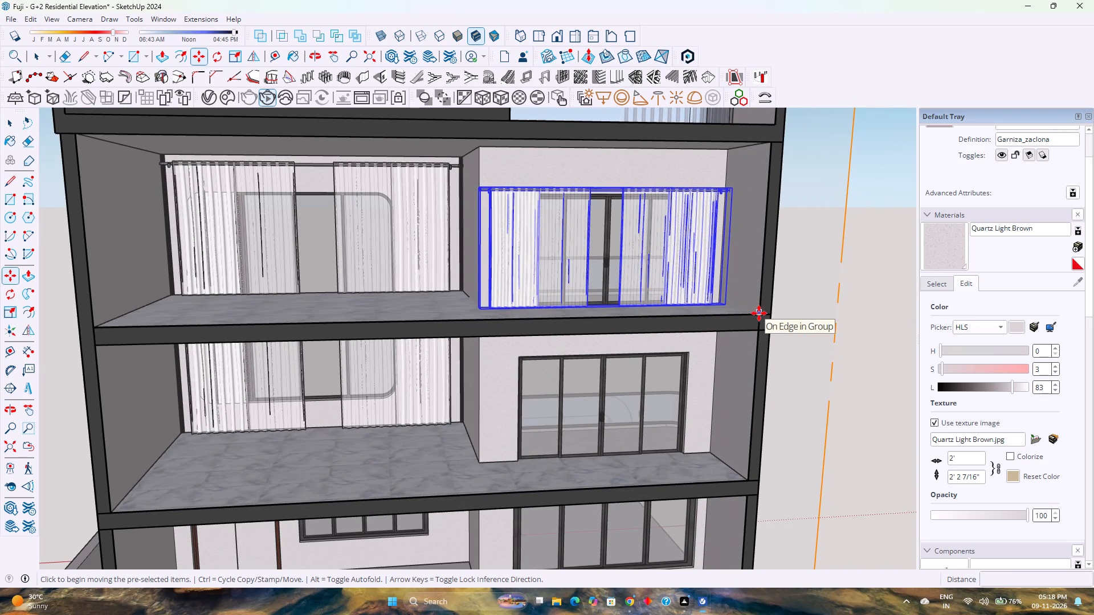
scroll(758, 318, up, 8)
click(761, 309)
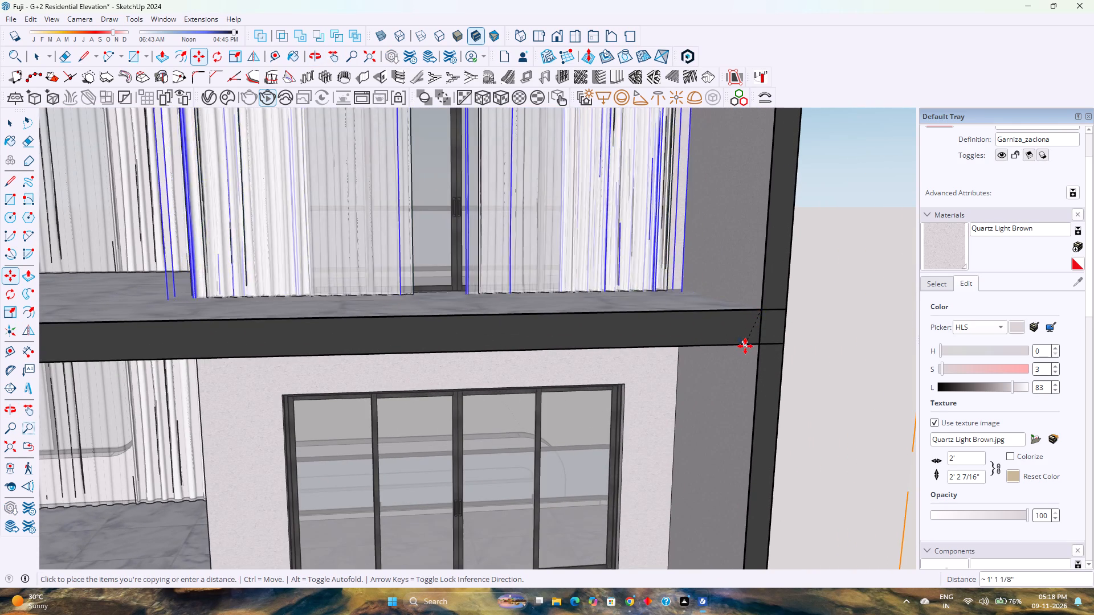
scroll(745, 346, down, 8)
click(743, 502)
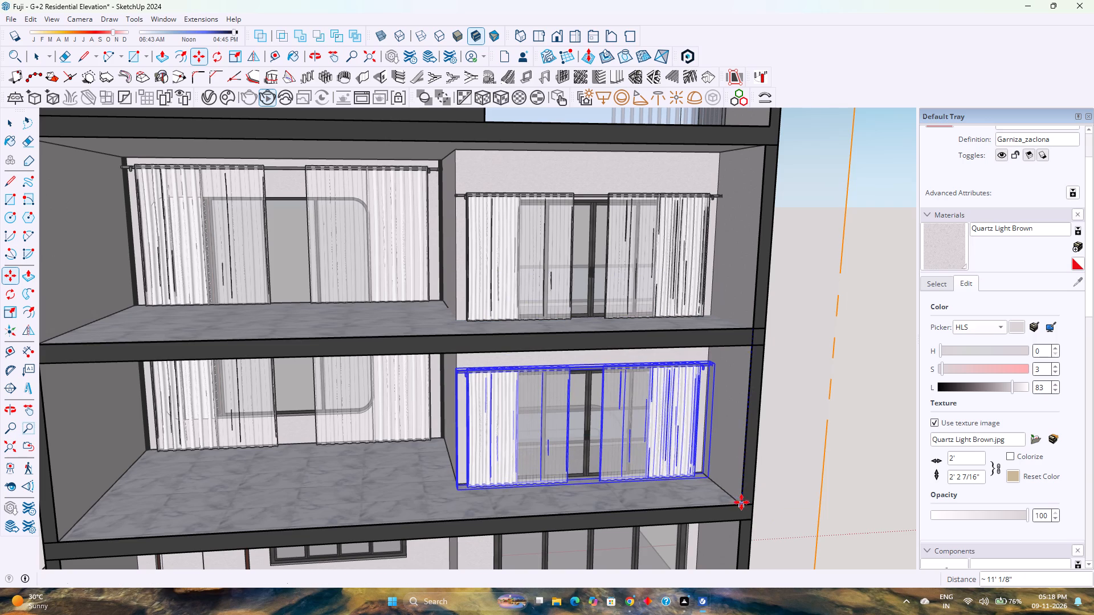
Copy the first-floor curtains 10' 6" down to the ground-floor four-pane window beside the side wall.
scroll(704, 468, down, 1)
middle_drag(648, 460, 630, 383)
scroll(631, 383, down, 3)
scroll(728, 466, up, 2)
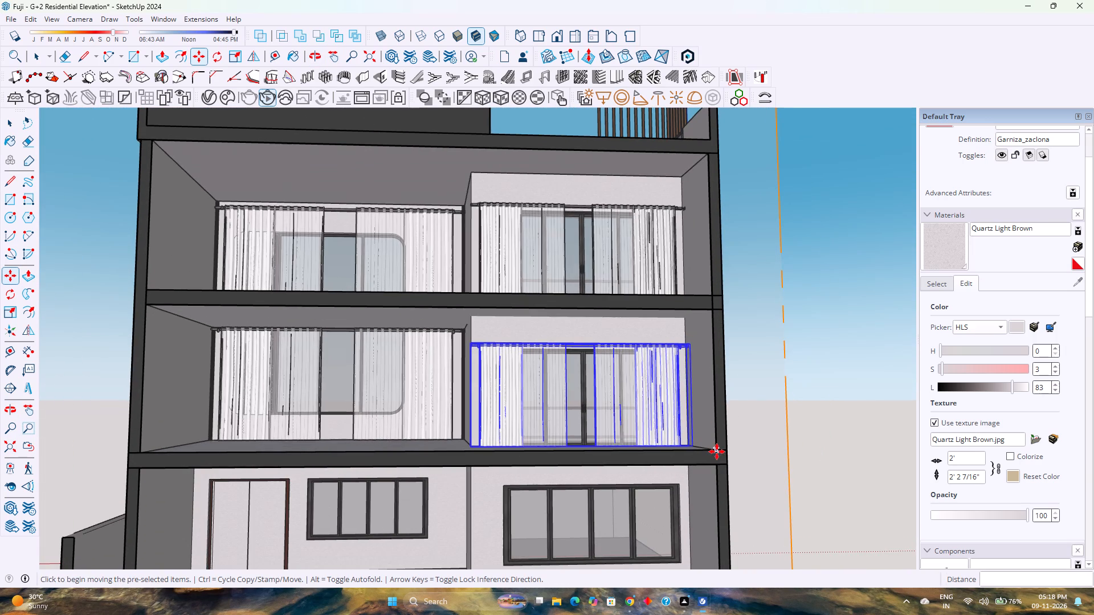
click(717, 452)
scroll(721, 475, down, 2)
shift+middle_drag(719, 475, 683, 416)
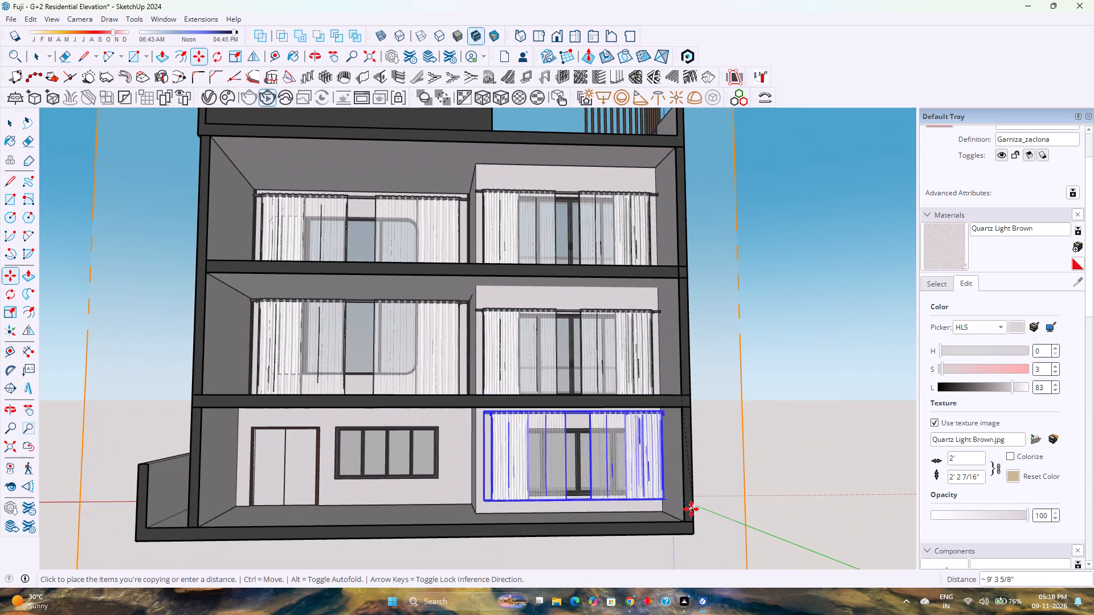
click(686, 523)
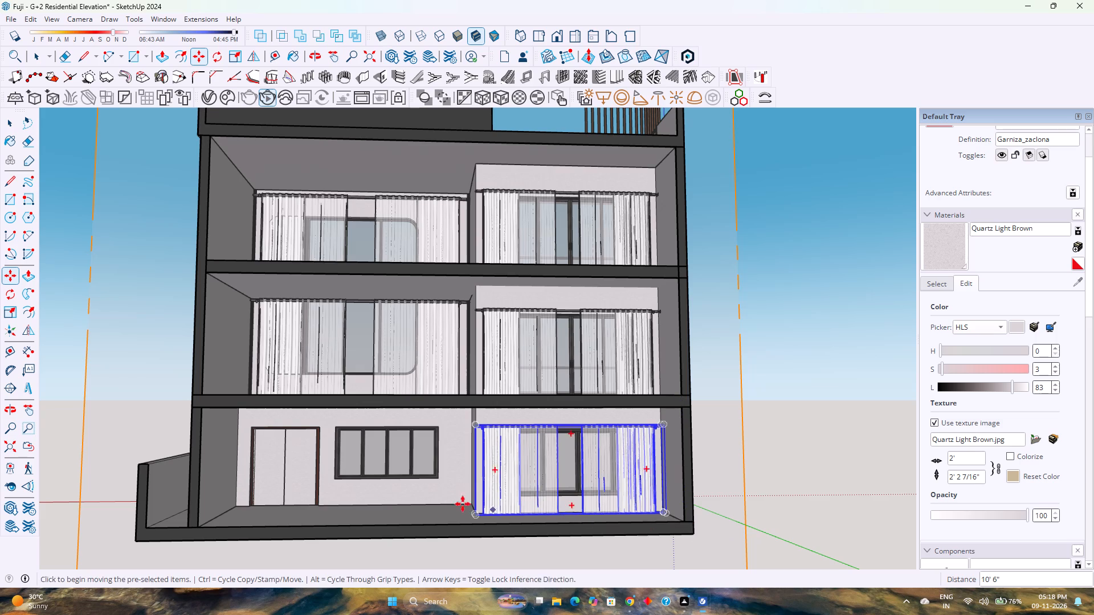
Cut the ground-floor curtains out of their current editing level.
scroll(440, 494, up, 3)
key(space)
scroll(428, 474, up, 3)
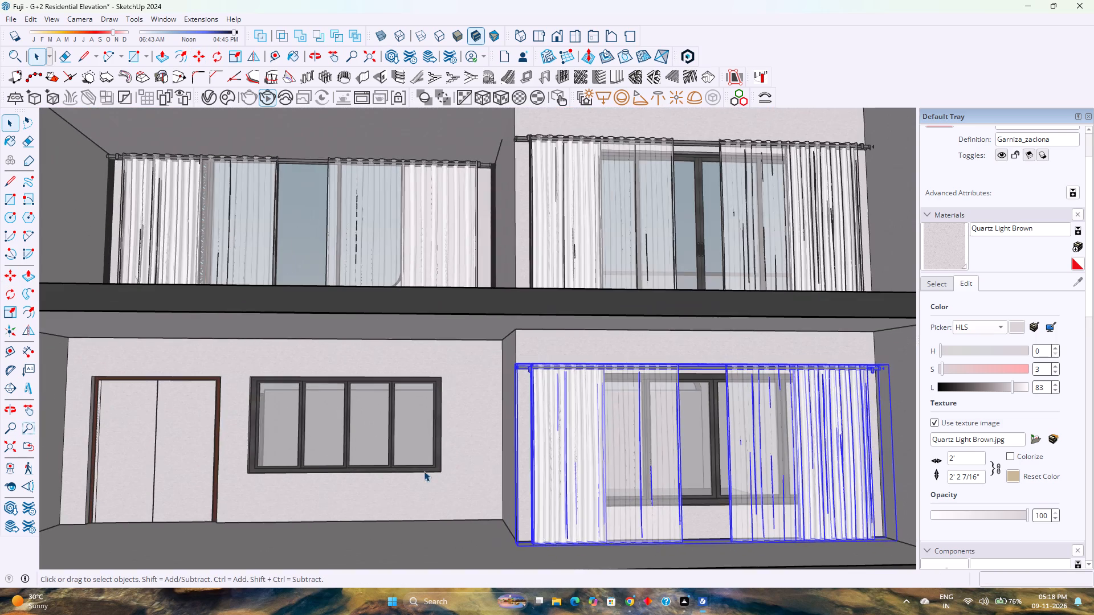
key(Escape)
scroll(352, 309, up, 3)
scroll(355, 381, up, 2)
scroll(355, 381, down, 7)
shift+middle_drag(352, 386, 390, 371)
scroll(391, 372, up, 3)
click(387, 361)
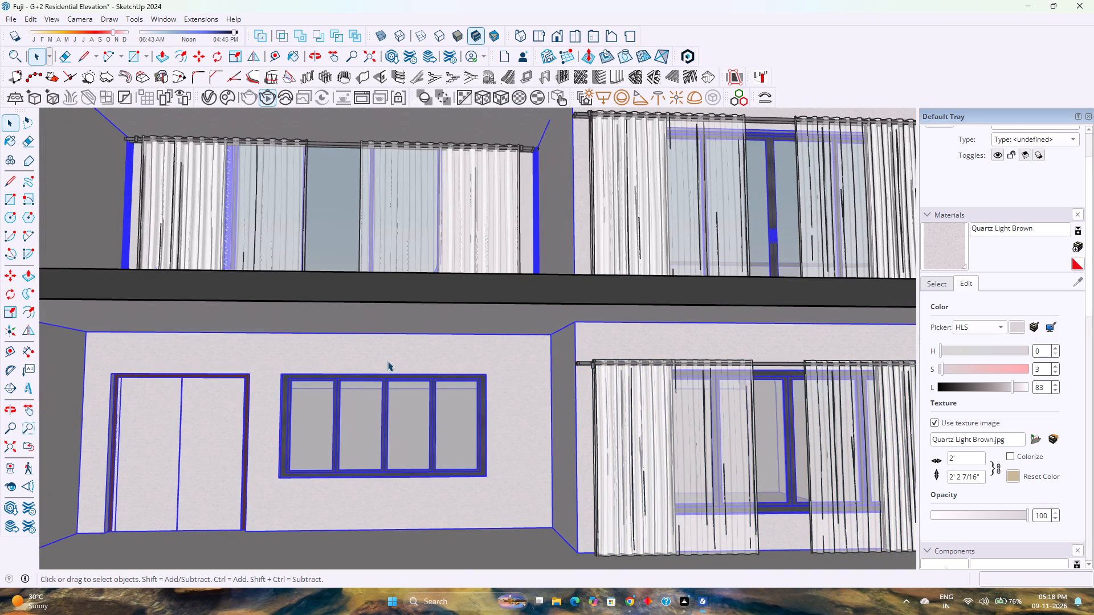
scroll(387, 361, down, 5)
click(531, 417)
key(ctrl+x)
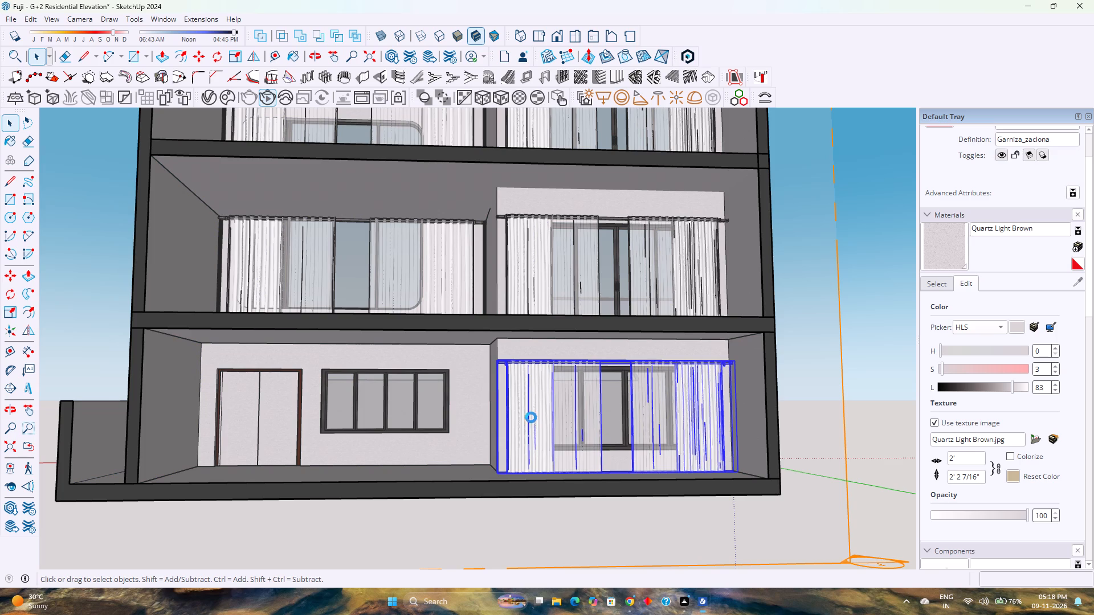
Open the wall group and paste the curtains inside it, placing them at the ground-floor wall's bottom corner beside the side wall.
double_click(513, 388)
key(ctrl+v)
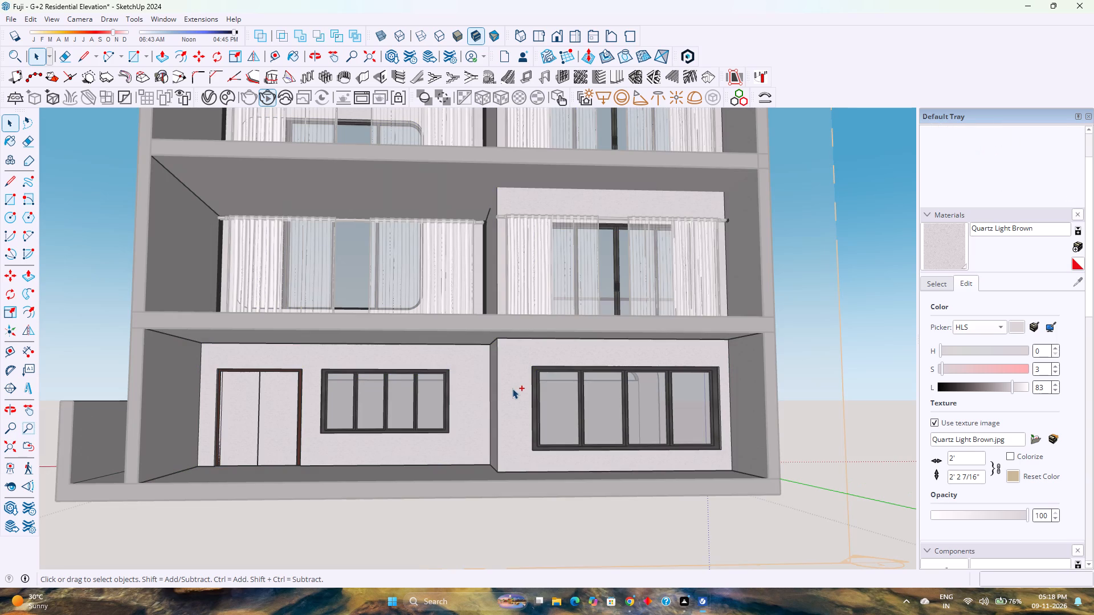
scroll(493, 437, down, 9)
scroll(493, 437, up, 5)
scroll(493, 437, down, 5)
scroll(493, 437, up, 4)
scroll(493, 437, down, 4)
scroll(493, 437, up, 4)
scroll(493, 437, down, 4)
scroll(493, 437, up, 4)
scroll(493, 437, down, 4)
scroll(493, 437, up, 4)
scroll(493, 437, down, 4)
scroll(493, 437, up, 4)
scroll(493, 437, down, 4)
scroll(393, 501, down, 10)
scroll(526, 432, up, 2)
scroll(528, 427, down, 3)
click(846, 81)
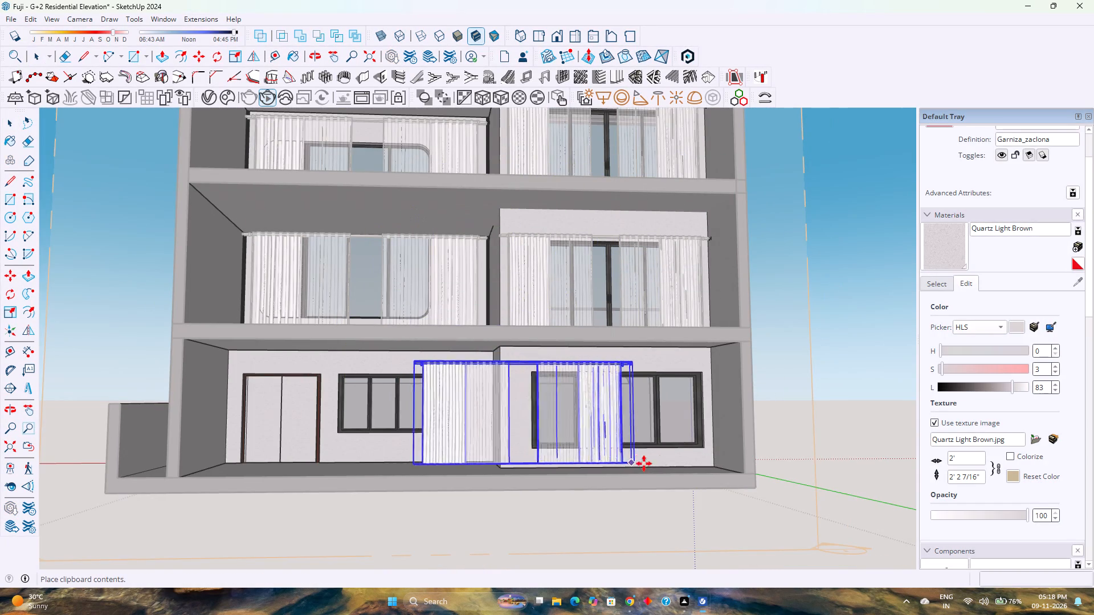
scroll(712, 468, up, 13)
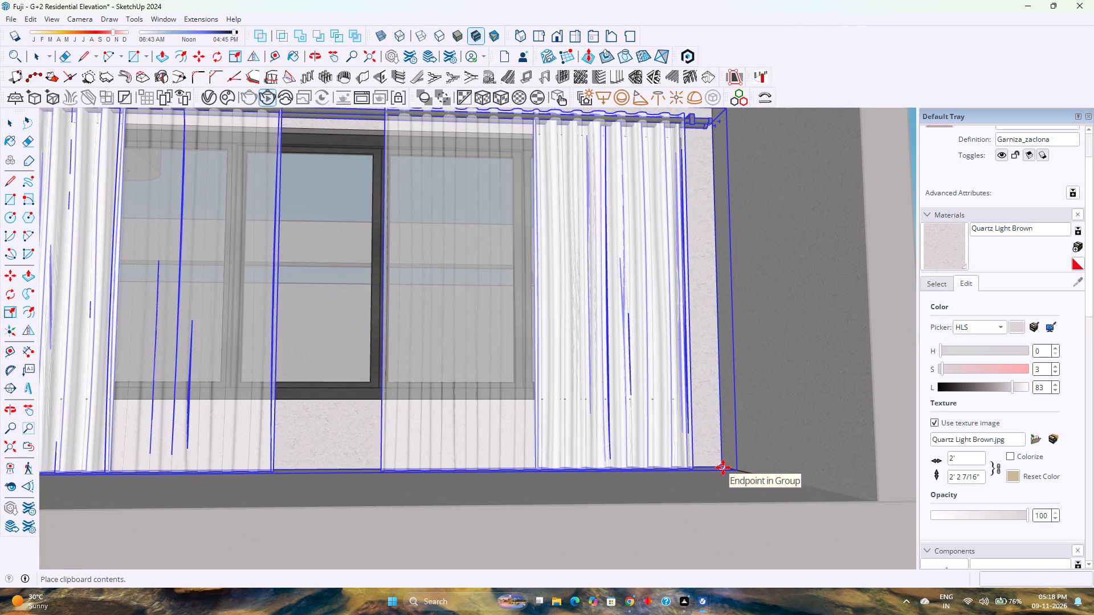
click(723, 468)
Examine the pasted ground-floor curtains against the window and side wall, and the neighbouring wall with the double door and smaller window.
scroll(720, 466, up, 3)
middle_drag(720, 468, 759, 553)
scroll(709, 450, down, 6)
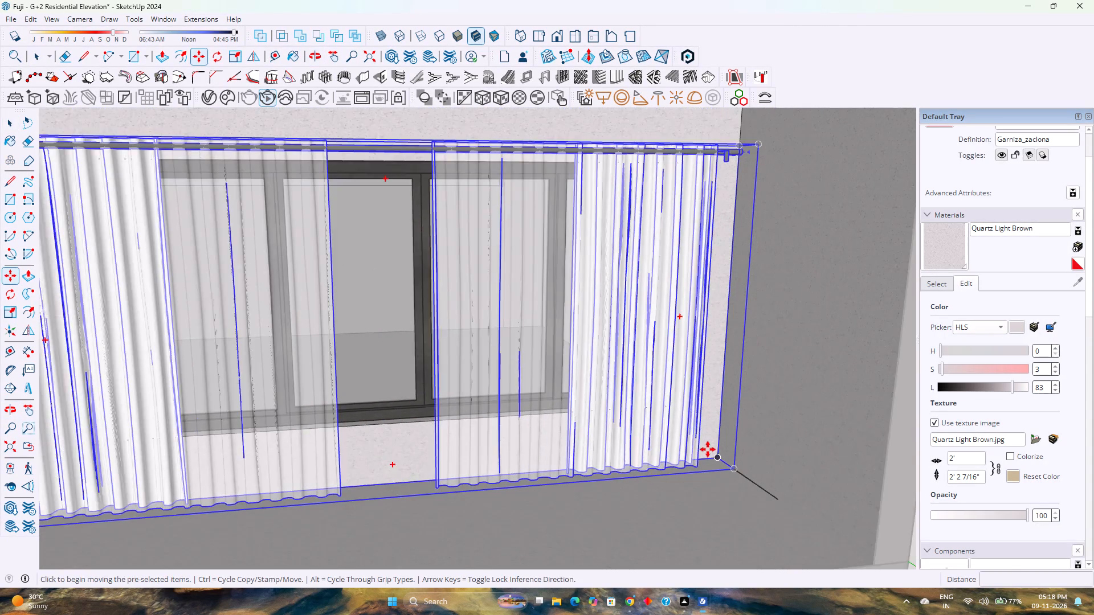
scroll(708, 449, down, 5)
middle_drag(565, 443, 627, 415)
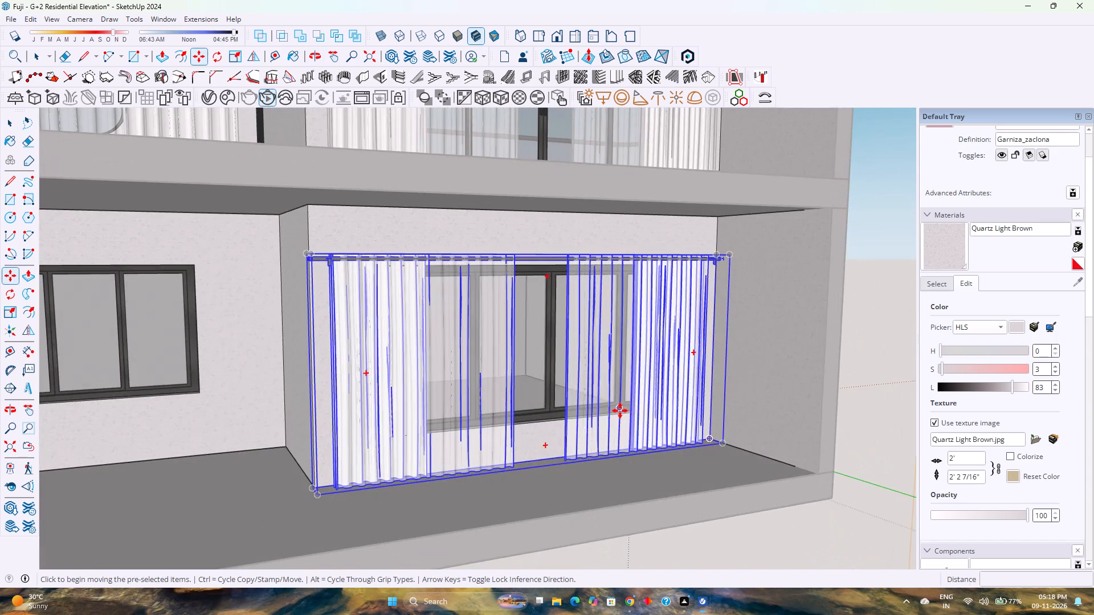
scroll(620, 411, down, 9)
key(space)
scroll(438, 323, up, 4)
shift+middle_drag(460, 338, 471, 342)
shift+middle_drag(471, 342, 495, 348)
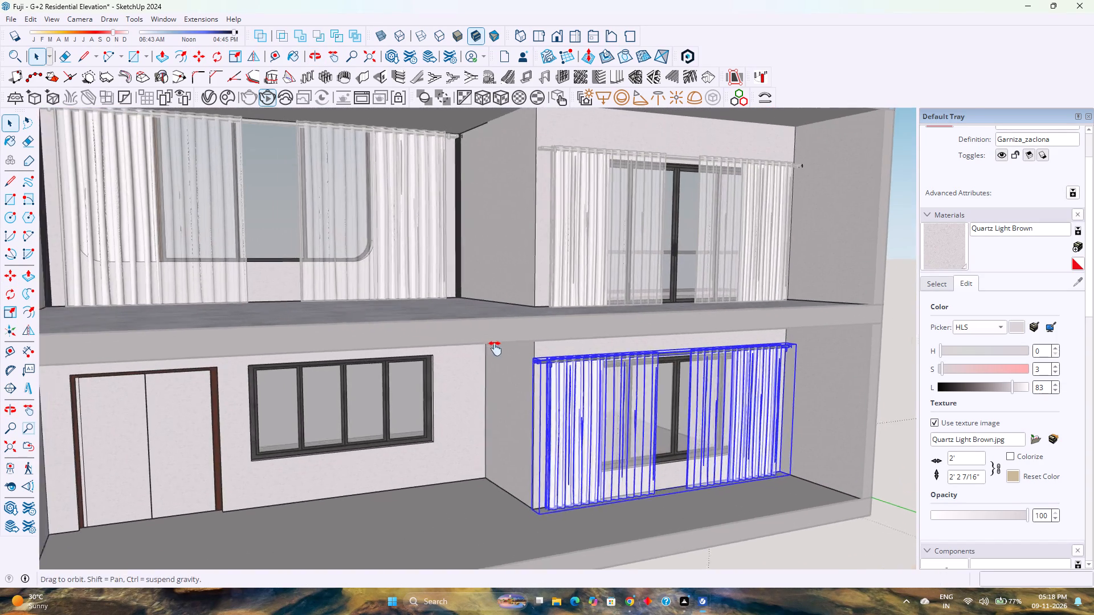
shift+middle_drag(495, 348, 600, 367)
middle_drag(581, 374, 425, 278)
shift+middle_drag(463, 391, 455, 346)
middle_drag(450, 353, 523, 427)
scroll(518, 425, up, 3)
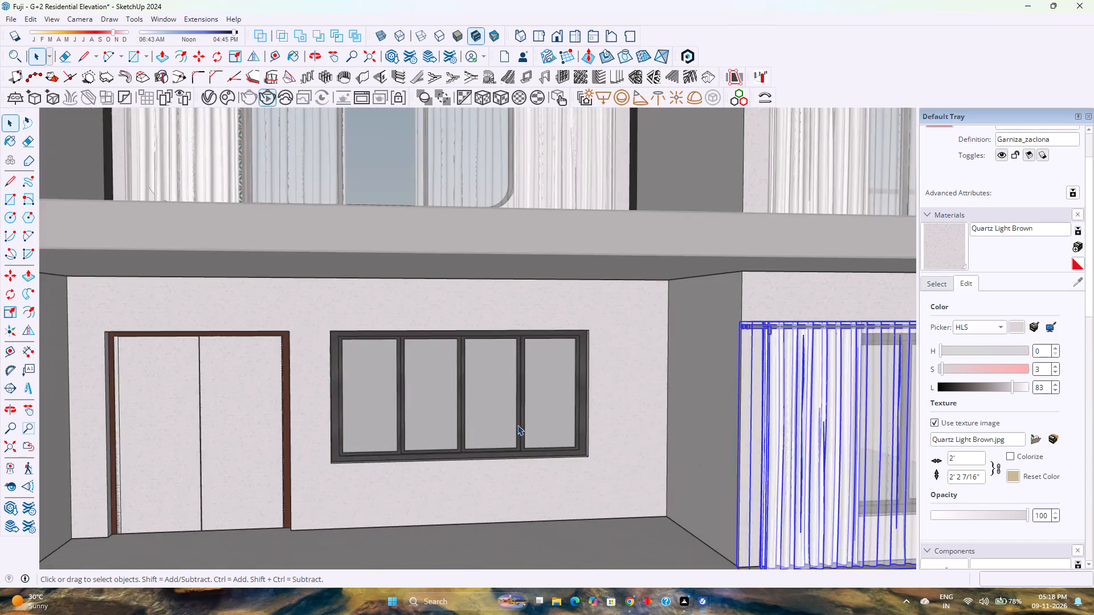
scroll(517, 425, up, 3)
scroll(497, 420, down, 2)
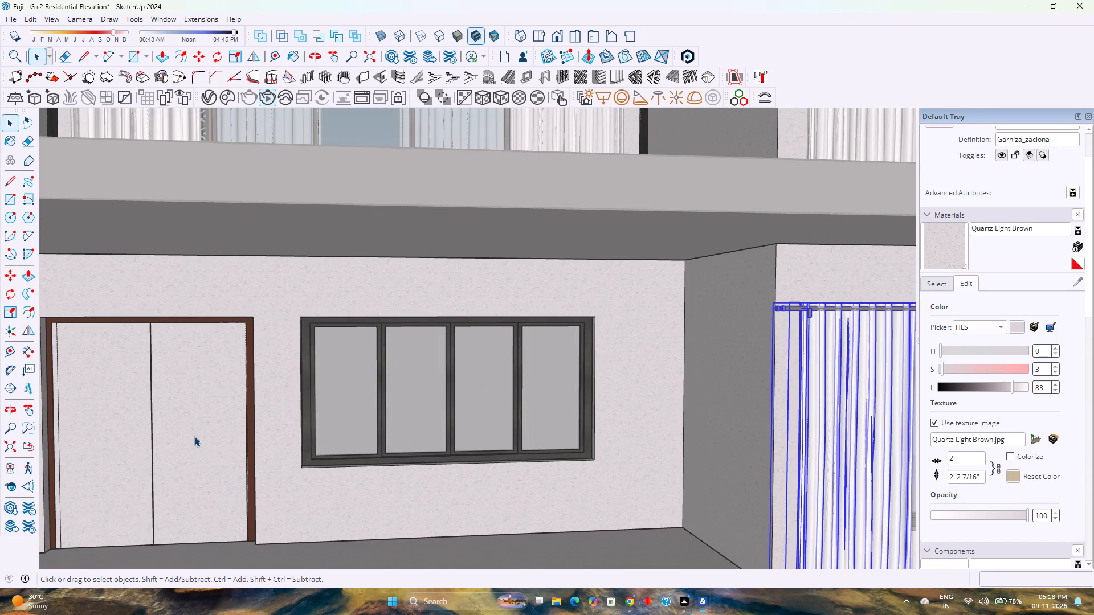
Open the ground-floor double door for editing and paint both leaves with Wood Veneer 01 from the Wood materials collection.
double_click(194, 436)
scroll(194, 436, up, 3)
double_click(192, 433)
scroll(191, 433, up, 2)
click(191, 433)
shift+middle_drag(191, 433, 245, 411)
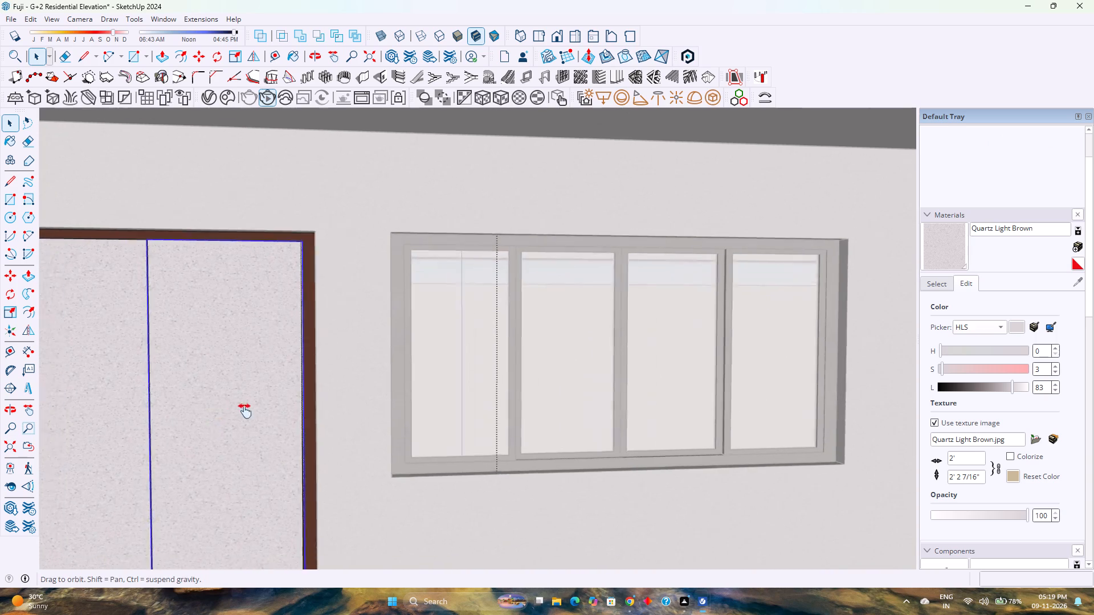
shift+middle_drag(245, 411, 343, 384)
click(350, 383)
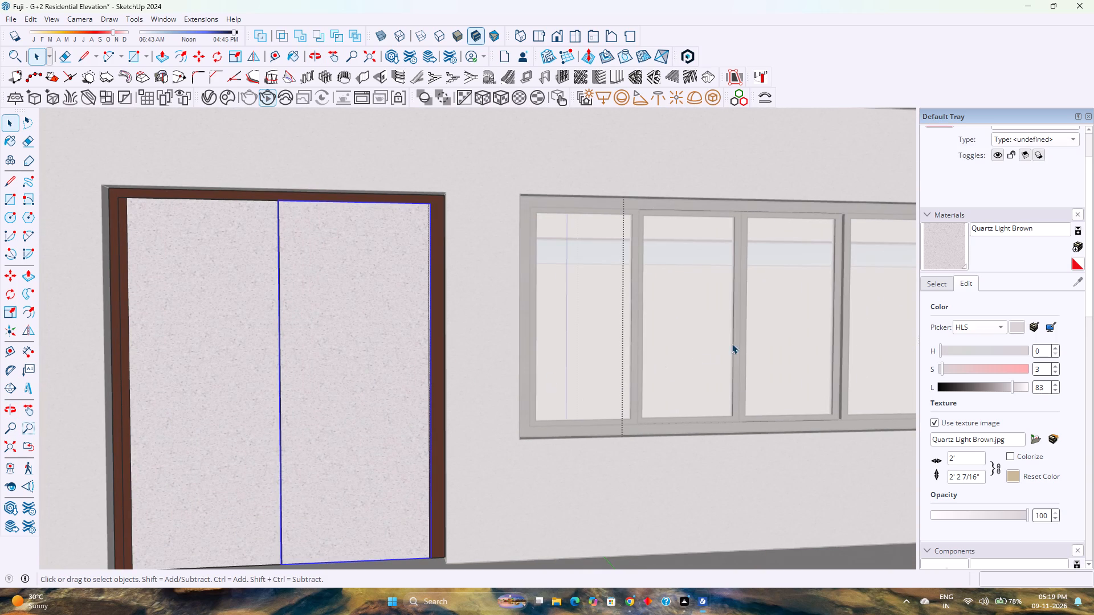
click(941, 286)
click(1004, 302)
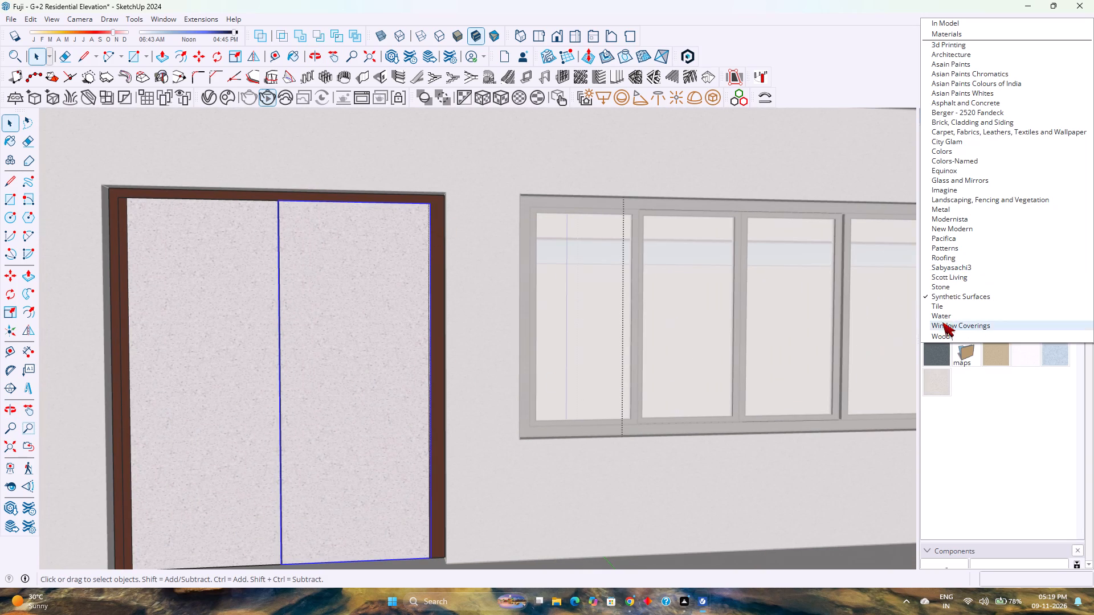
click(950, 337)
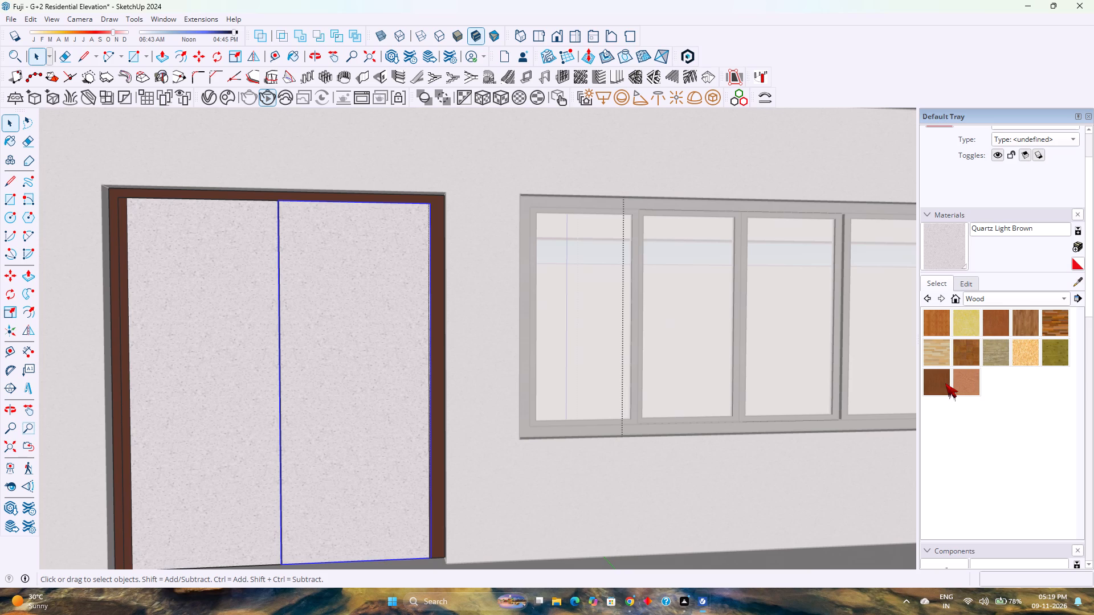
click(945, 383)
click(378, 331)
click(257, 333)
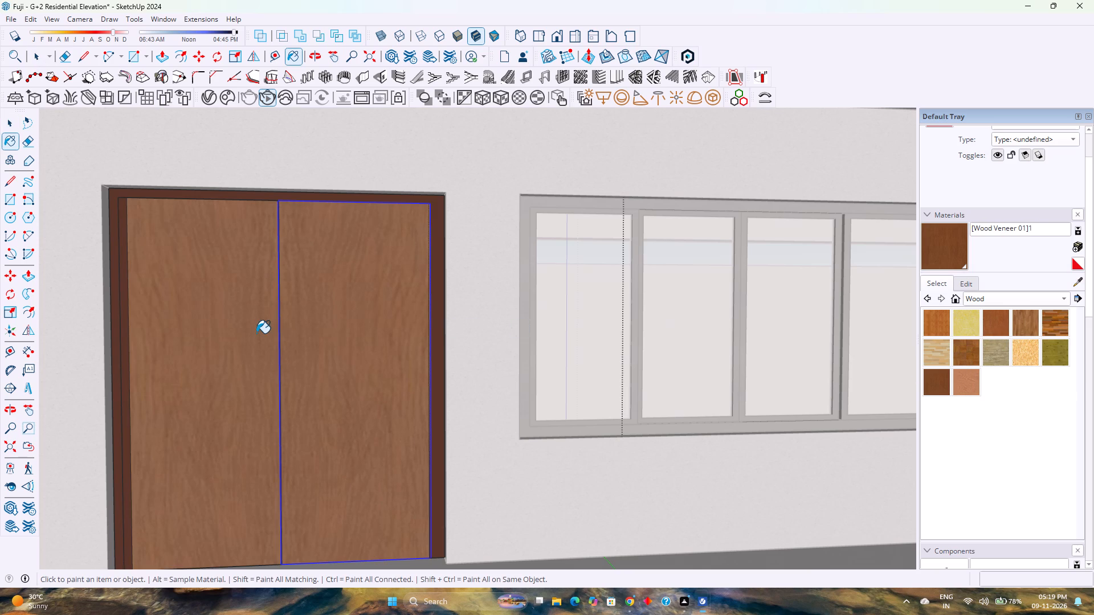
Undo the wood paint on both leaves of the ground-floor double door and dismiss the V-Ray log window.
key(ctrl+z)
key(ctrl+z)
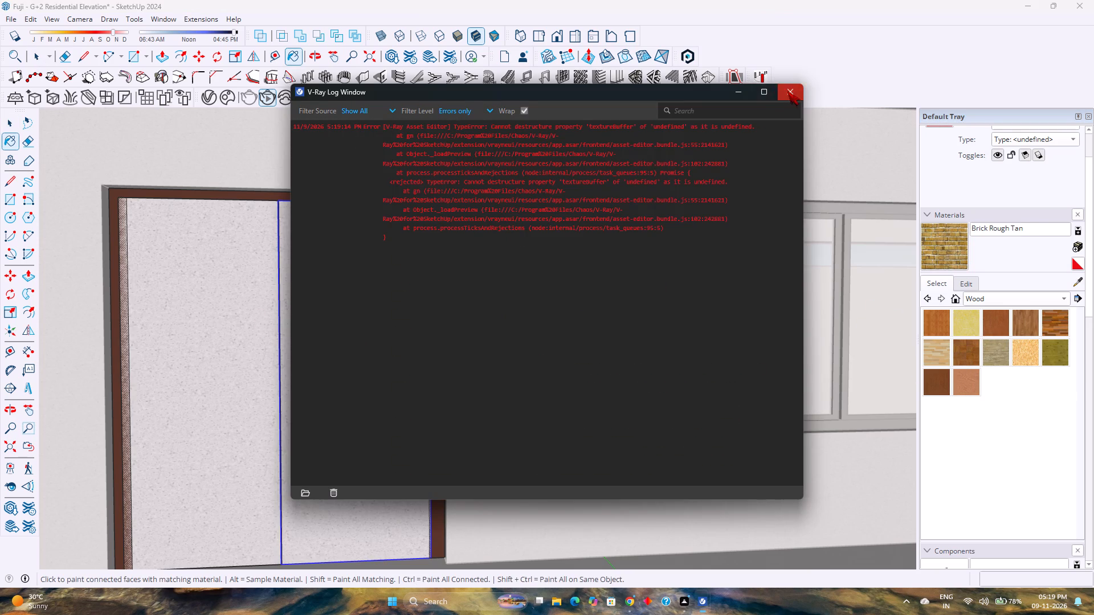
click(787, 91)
Paint both leaves of the ground-floor double door with Wood Veneer 01 from the Wood materials collection.
click(992, 325)
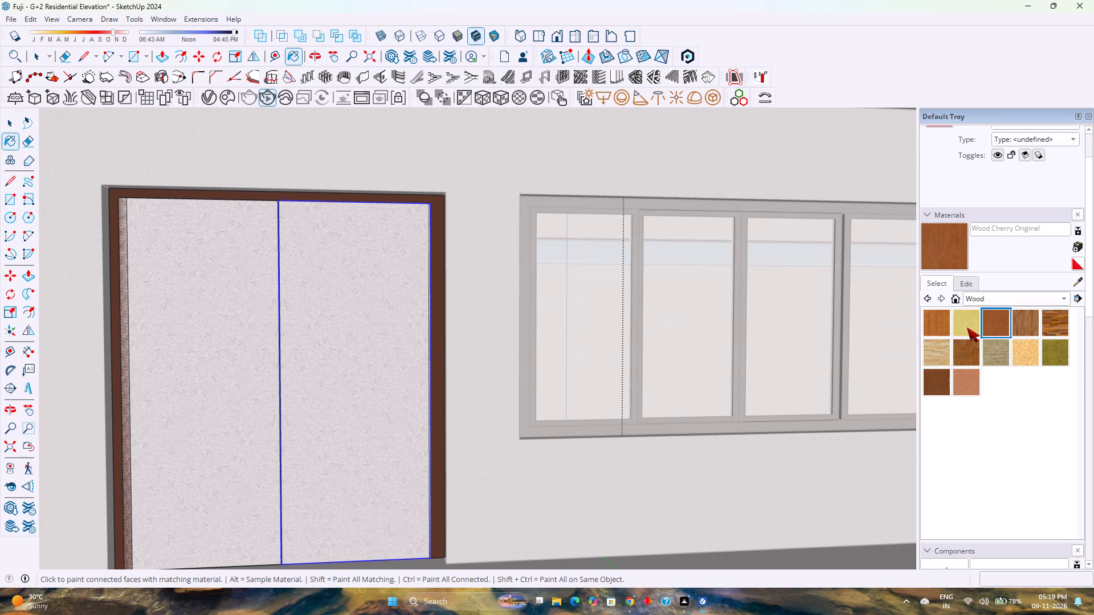
click(931, 381)
click(372, 350)
click(255, 341)
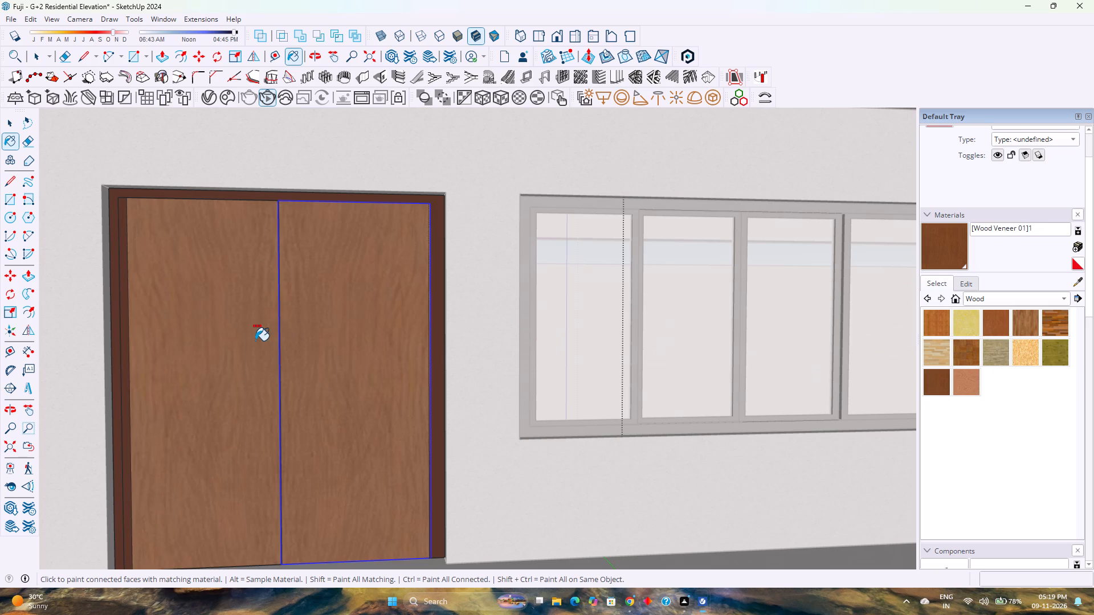
key(space)
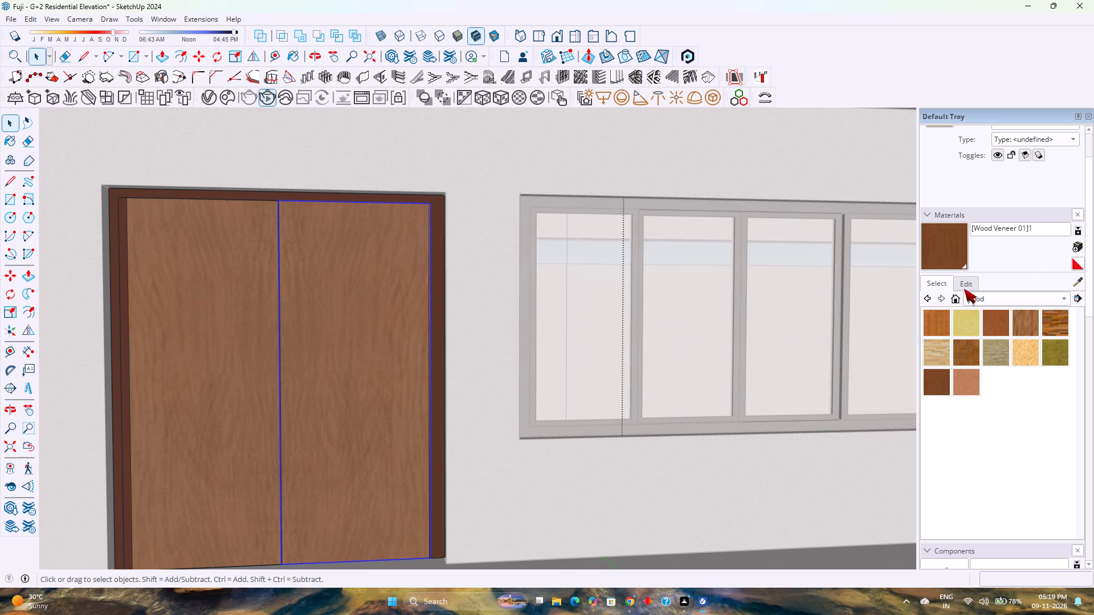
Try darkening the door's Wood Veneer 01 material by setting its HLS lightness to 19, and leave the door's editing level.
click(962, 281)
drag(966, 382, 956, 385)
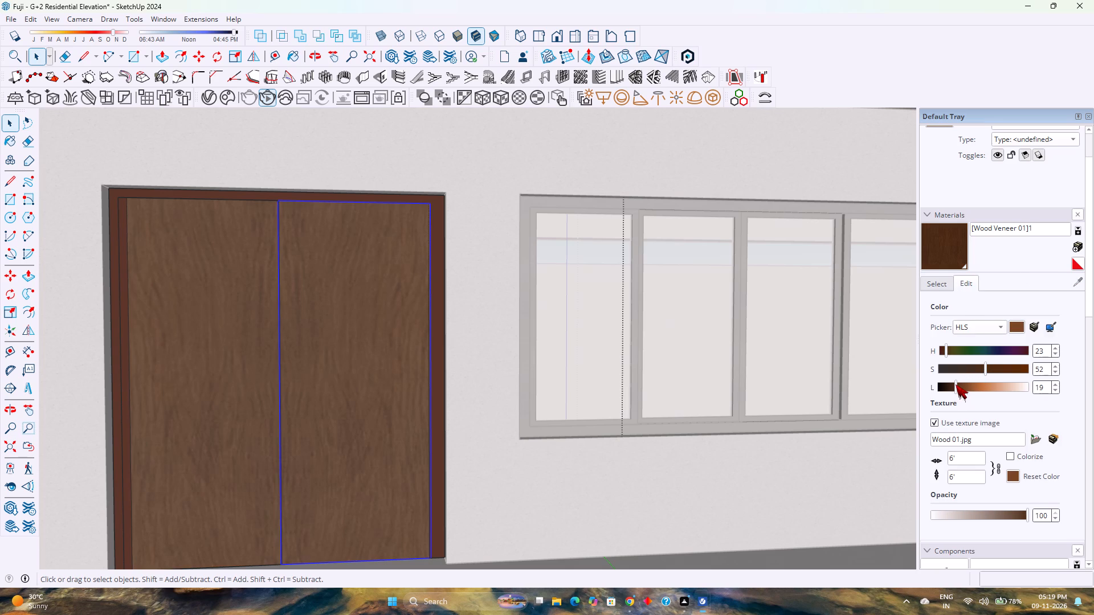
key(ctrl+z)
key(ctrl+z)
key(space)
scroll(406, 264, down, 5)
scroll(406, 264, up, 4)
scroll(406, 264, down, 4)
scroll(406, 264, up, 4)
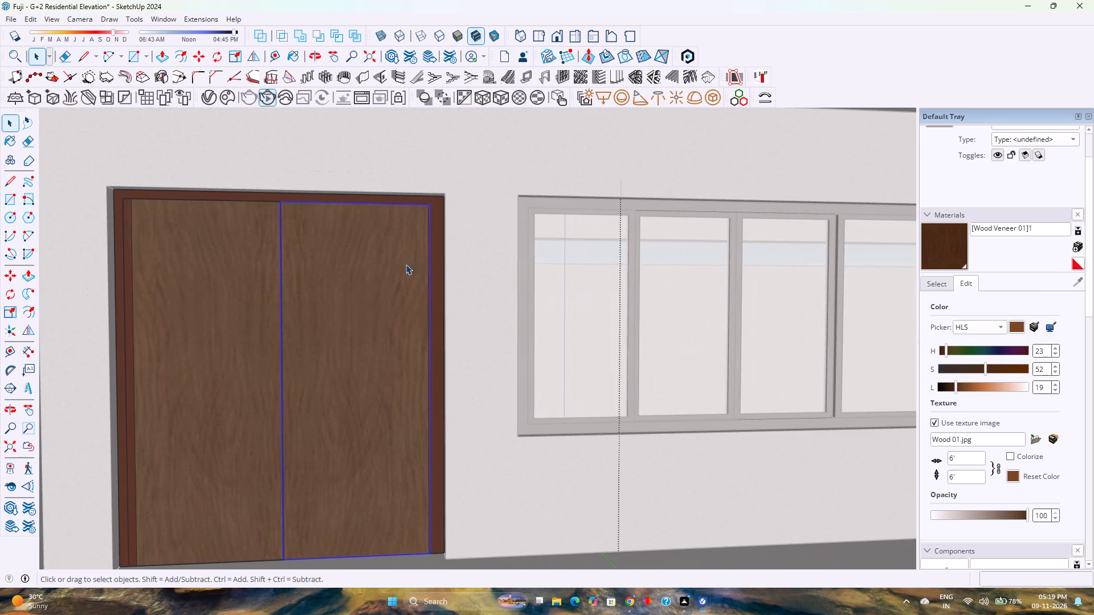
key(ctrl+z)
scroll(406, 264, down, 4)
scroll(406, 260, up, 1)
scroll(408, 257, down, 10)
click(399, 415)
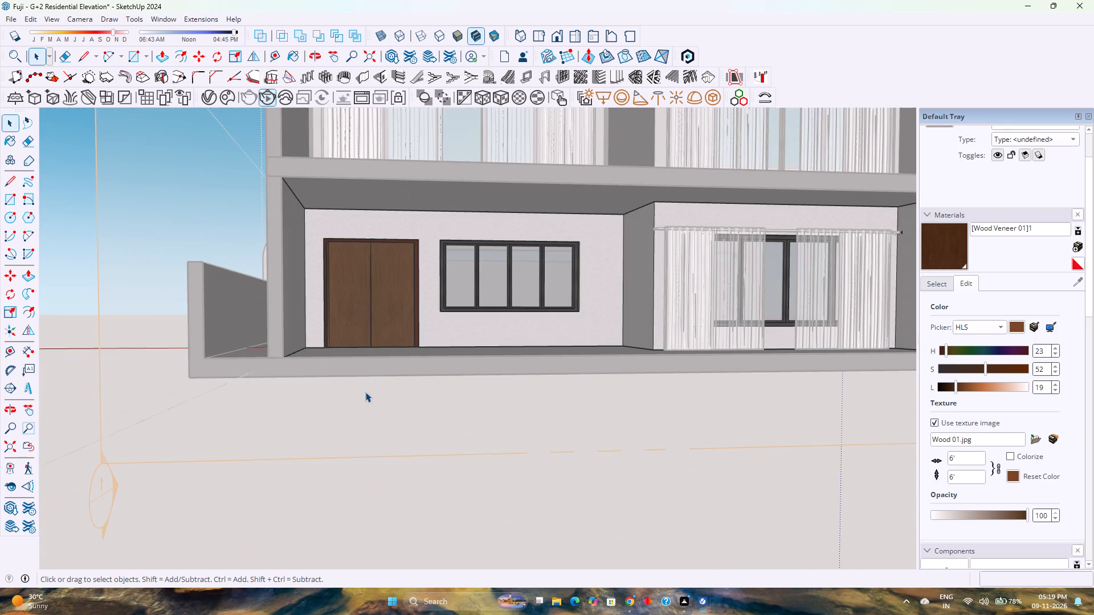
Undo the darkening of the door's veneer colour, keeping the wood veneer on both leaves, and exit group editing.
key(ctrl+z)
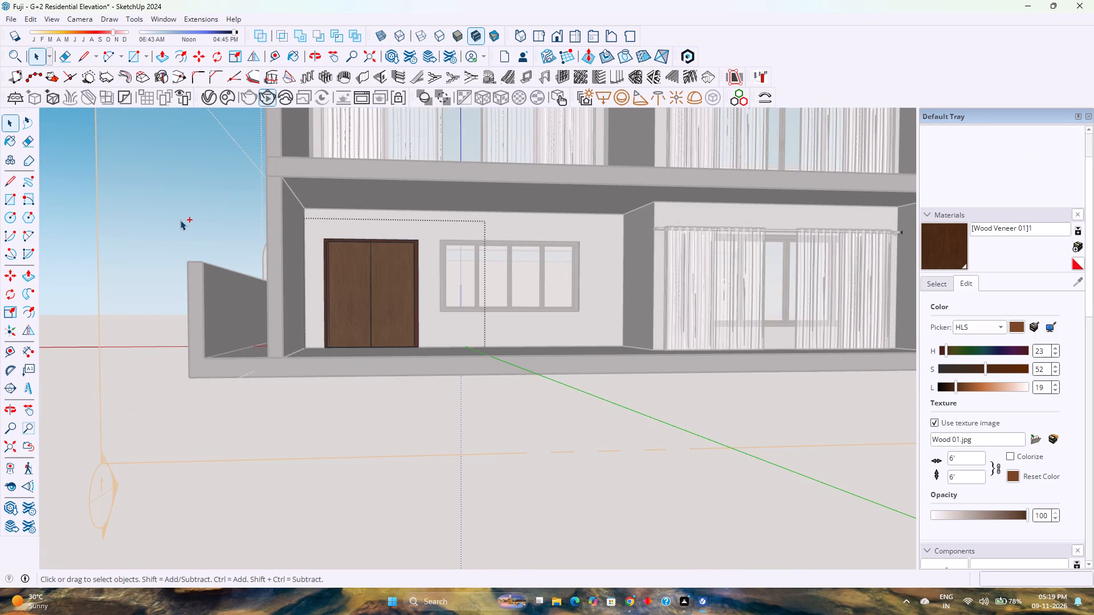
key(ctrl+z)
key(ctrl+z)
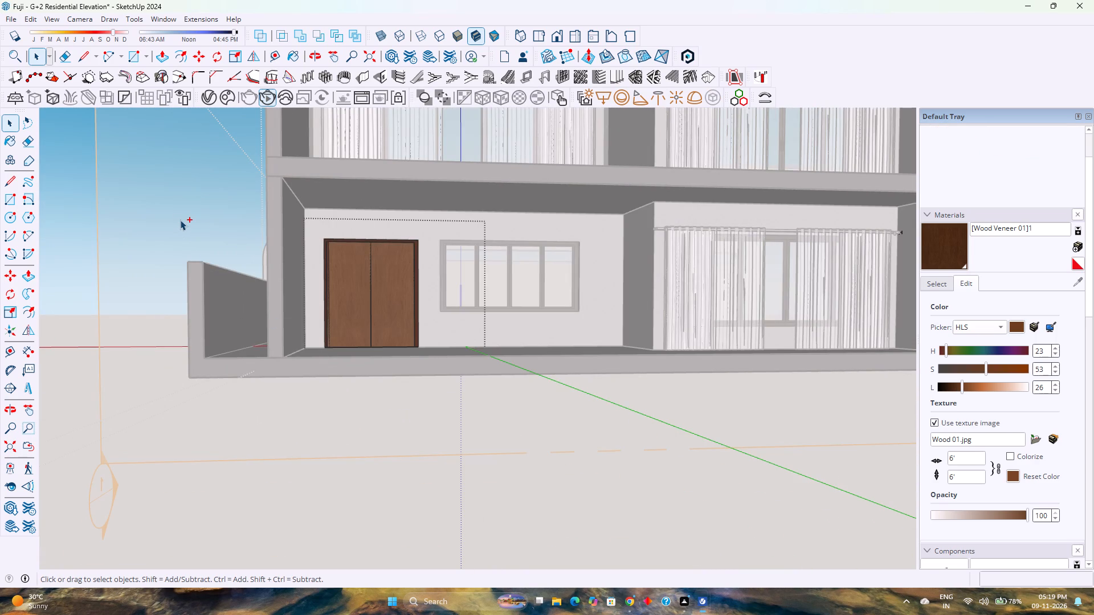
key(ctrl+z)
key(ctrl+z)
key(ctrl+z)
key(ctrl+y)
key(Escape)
Select the ground-floor wall face around the four-pane window beside the door and open the 3D Warehouse.
scroll(580, 235, up, 4)
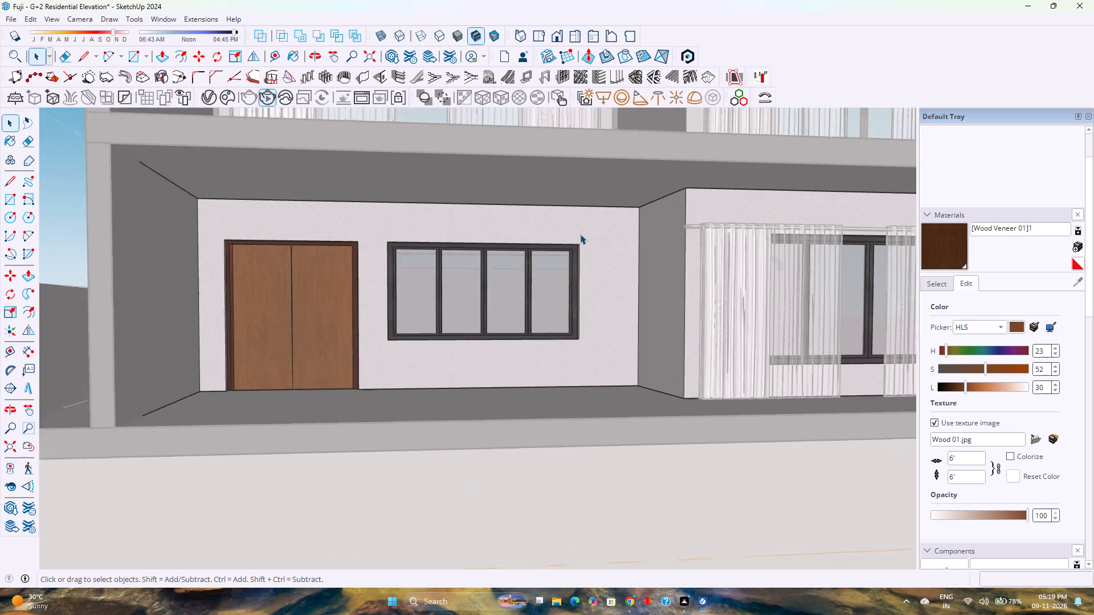
scroll(580, 234, up, 1)
click(580, 234)
scroll(579, 234, up, 4)
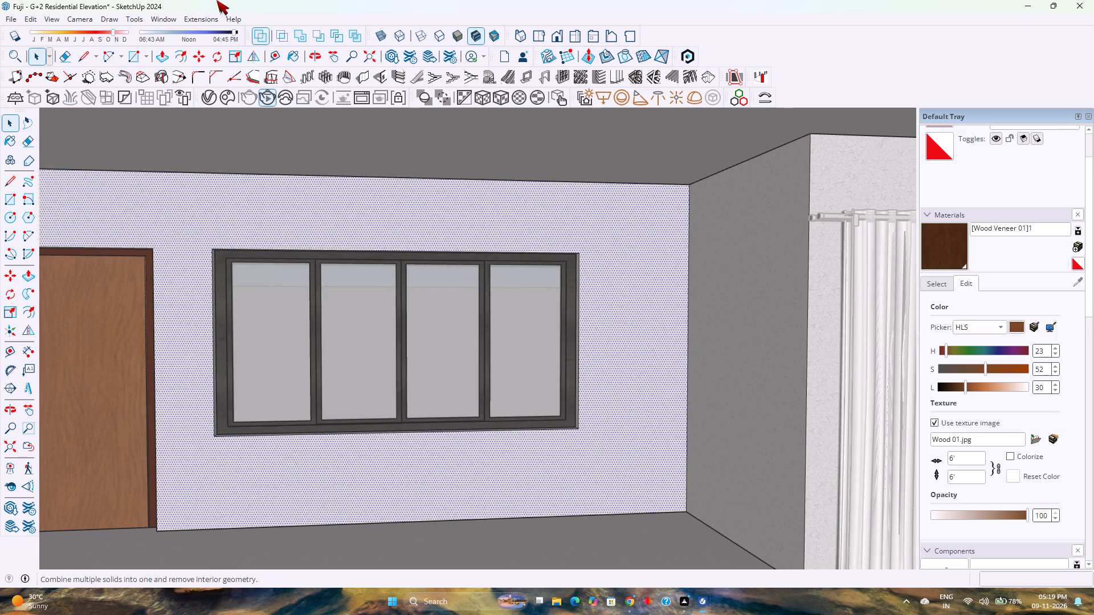
click(167, 19)
click(224, 111)
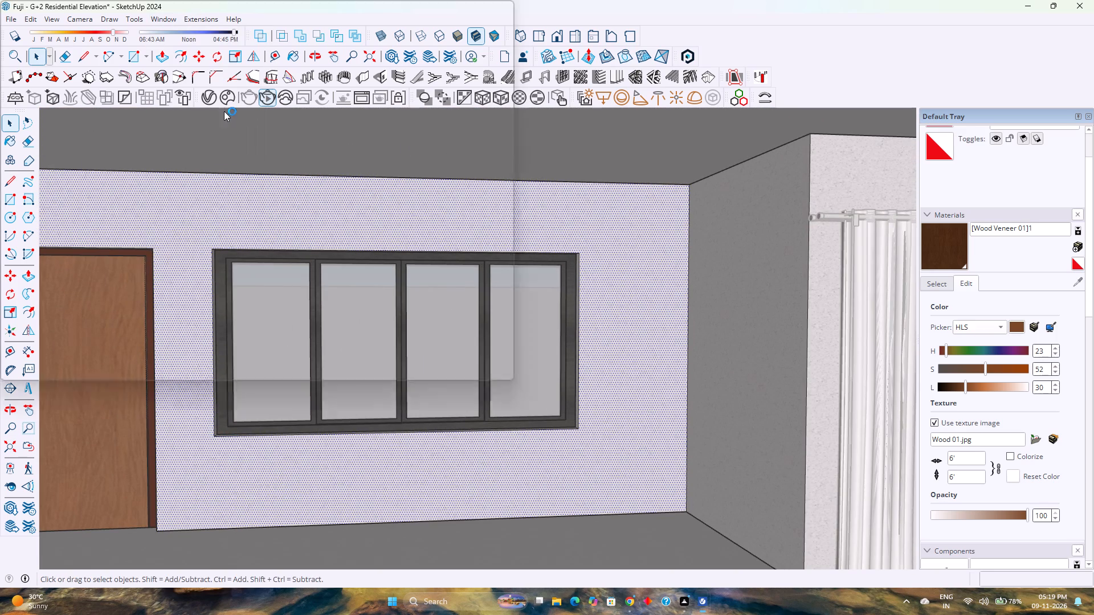
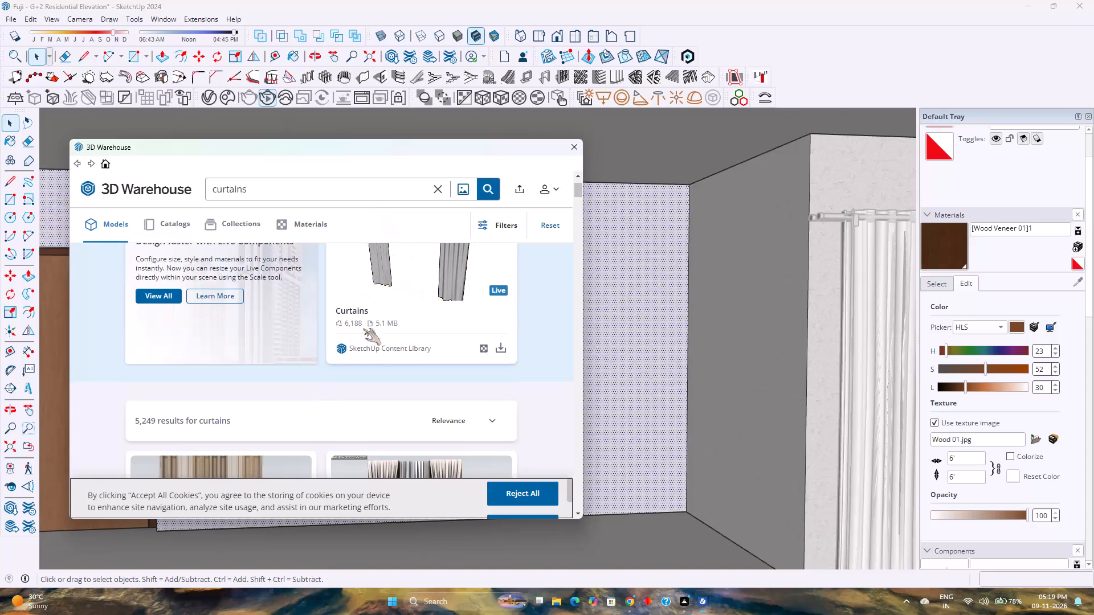
Browse the curtain models and load the plain white Curtain (3.1 MB) hanging from a dark rod directly into the model.
scroll(360, 357, down, 12)
scroll(360, 363, up, 2)
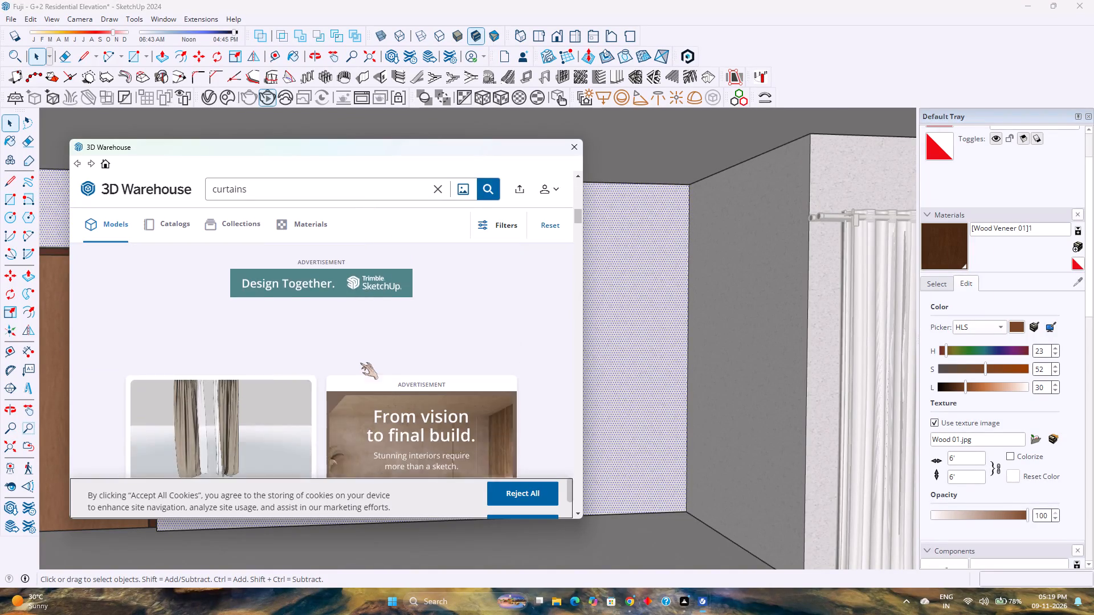
scroll(360, 363, down, 15)
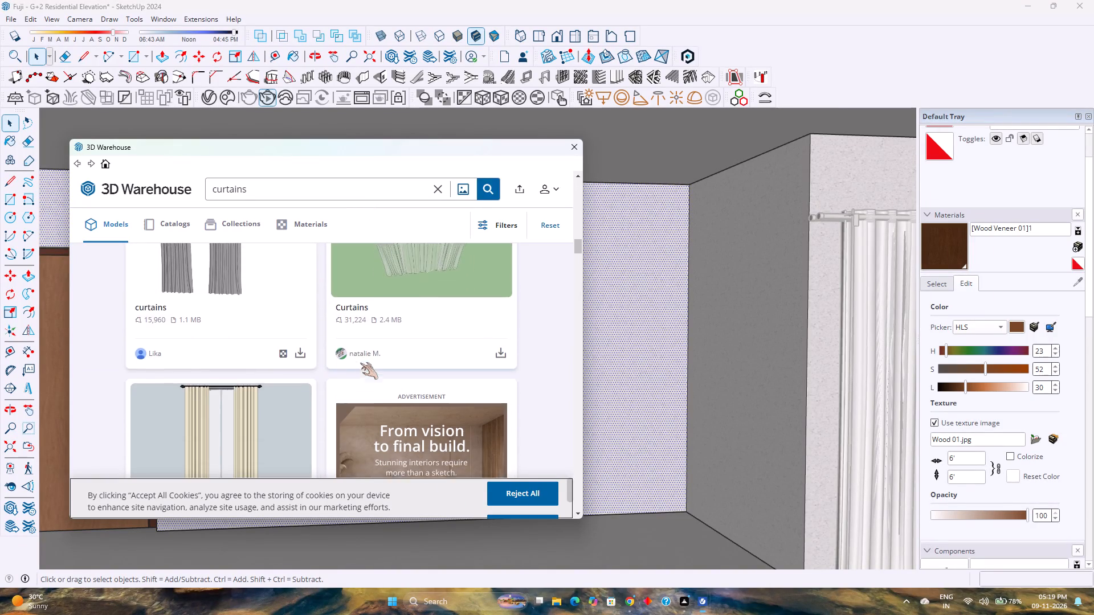
scroll(360, 363, down, 4)
scroll(360, 363, up, 3)
scroll(360, 363, down, 7)
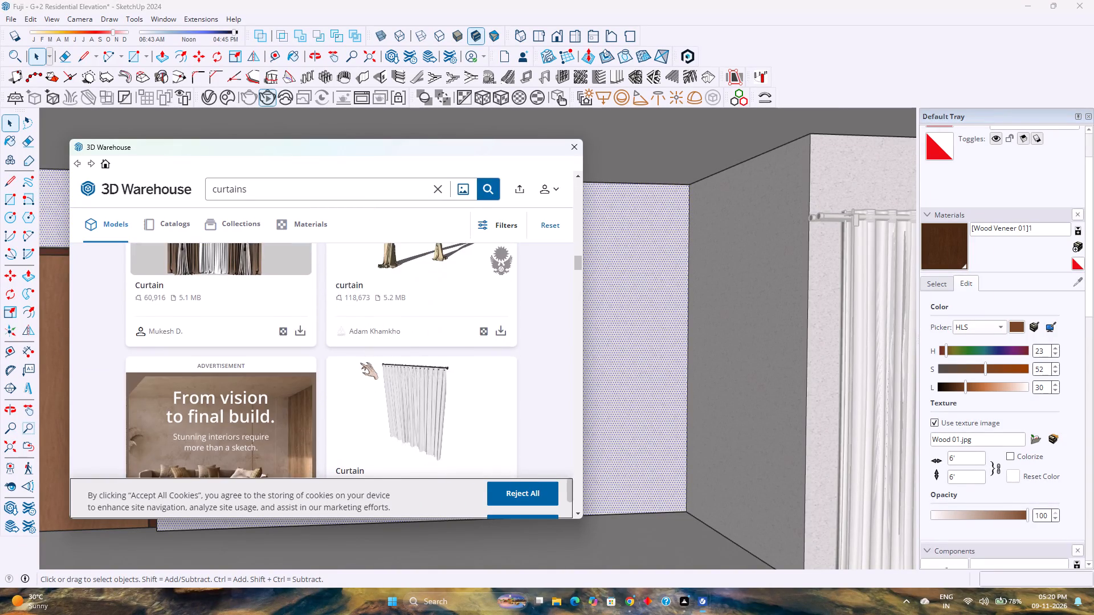
scroll(360, 363, down, 3)
scroll(360, 363, up, 4)
scroll(360, 363, down, 1)
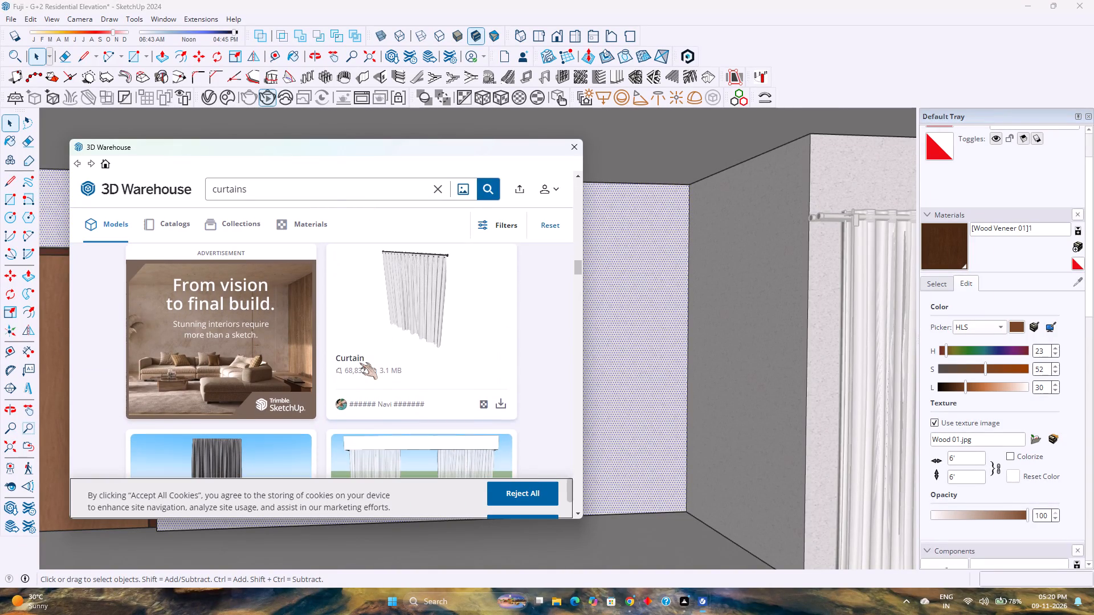
click(505, 399)
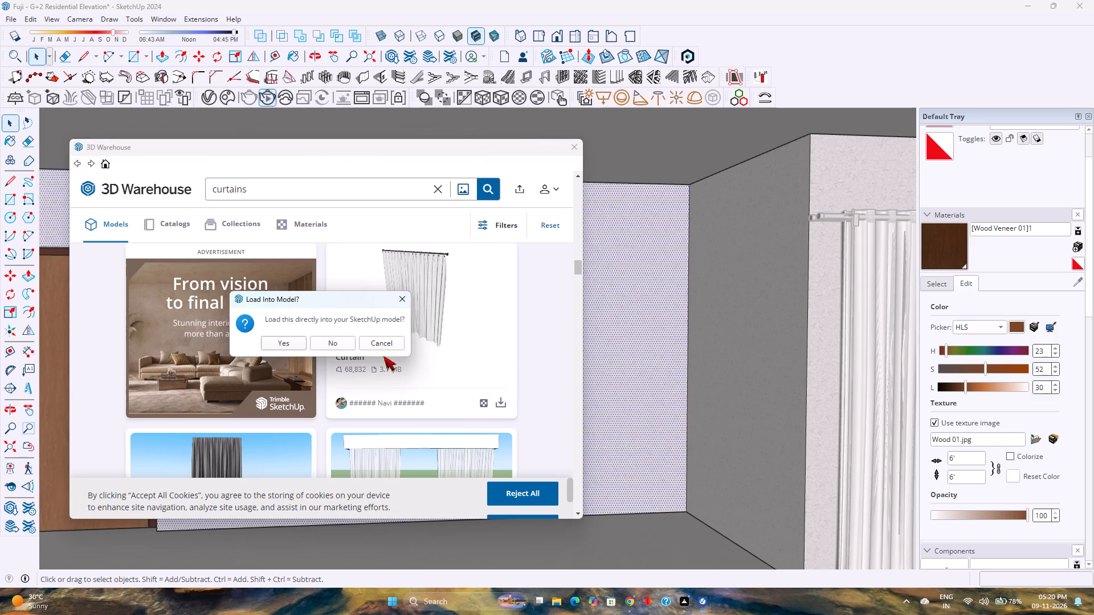
click(300, 338)
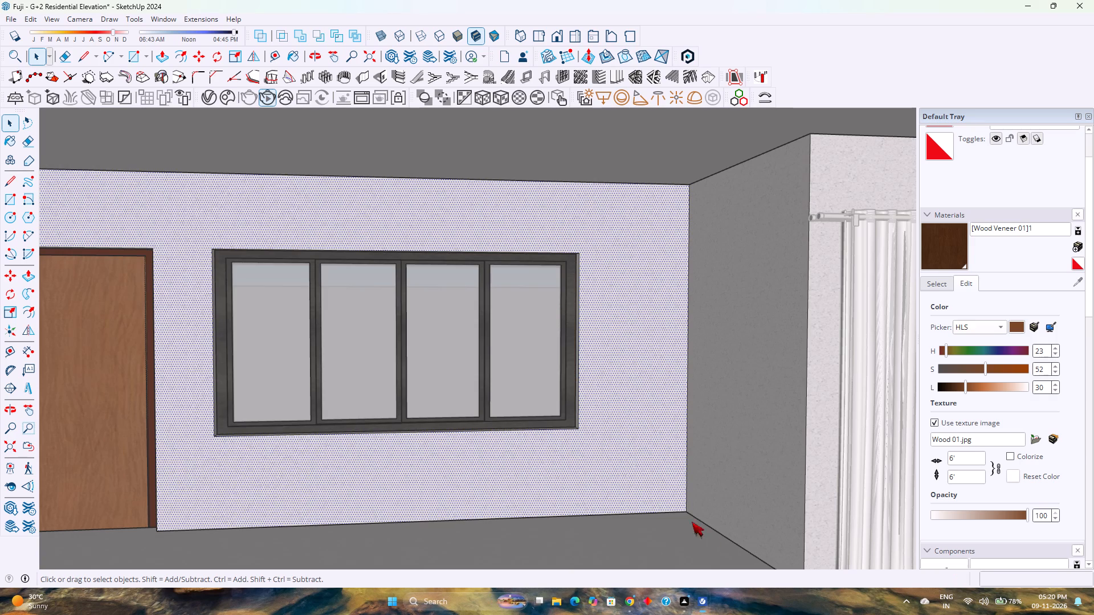
Place the loaded curtain on the ground-floor wall over the door-side part of the four-pane window.
scroll(649, 397, down, 5)
scroll(649, 396, up, 4)
scroll(649, 396, down, 4)
scroll(649, 396, up, 4)
scroll(521, 93, down, 2)
scroll(614, 290, down, 4)
scroll(610, 283, up, 4)
scroll(609, 280, down, 3)
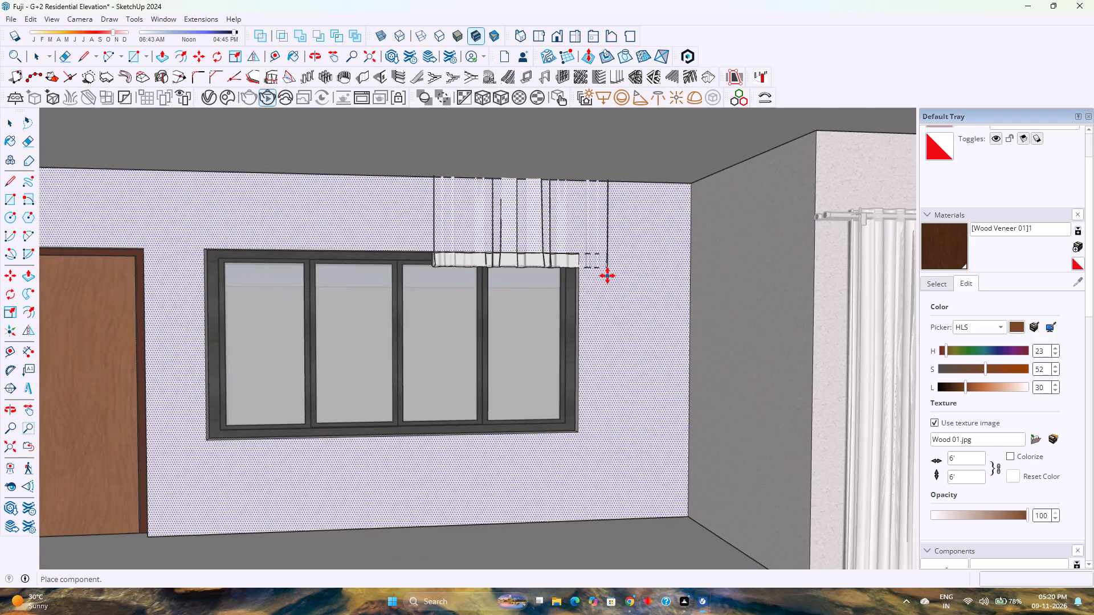
scroll(607, 276, up, 1)
scroll(607, 276, down, 4)
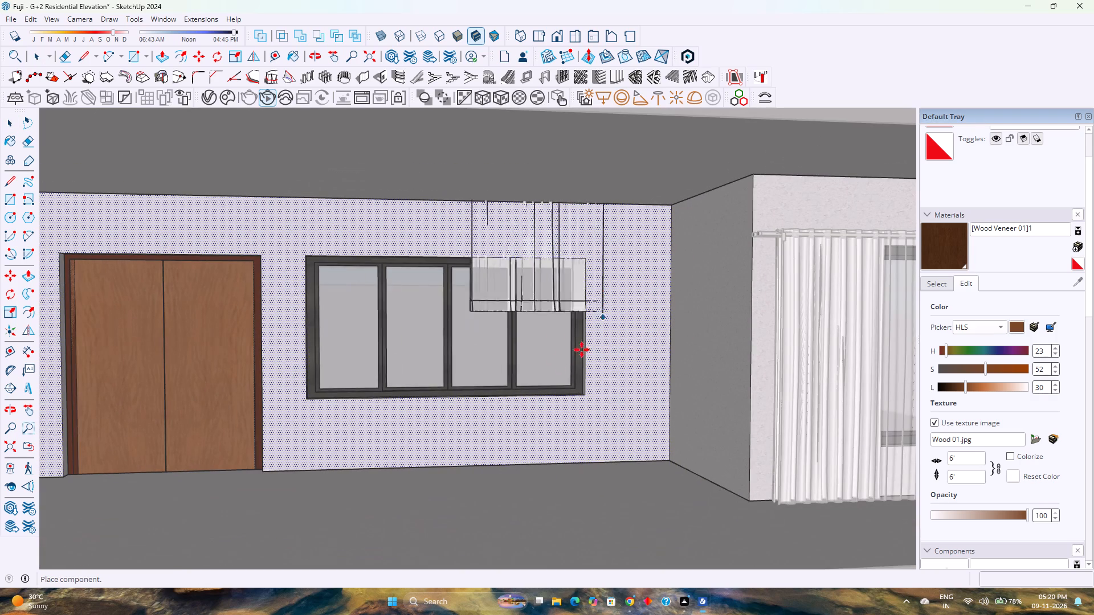
click(431, 427)
Move the curtain about 2 9/16" out from the wall so its folds clear the wall face.
scroll(401, 419, up, 15)
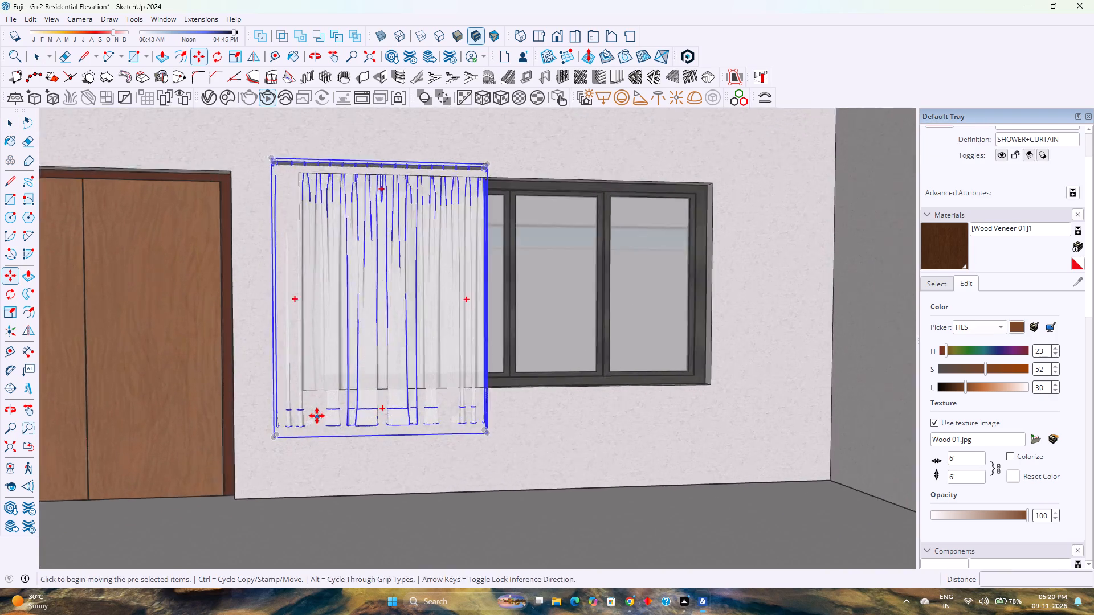
middle_drag(318, 419, 566, 475)
scroll(327, 475, up, 4)
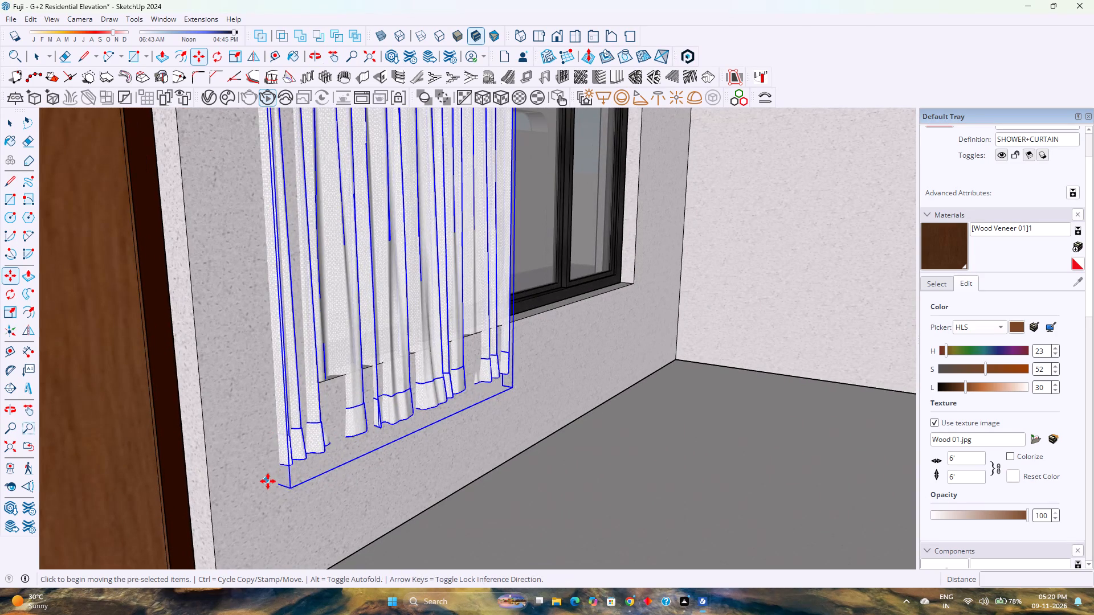
click(268, 481)
click(276, 485)
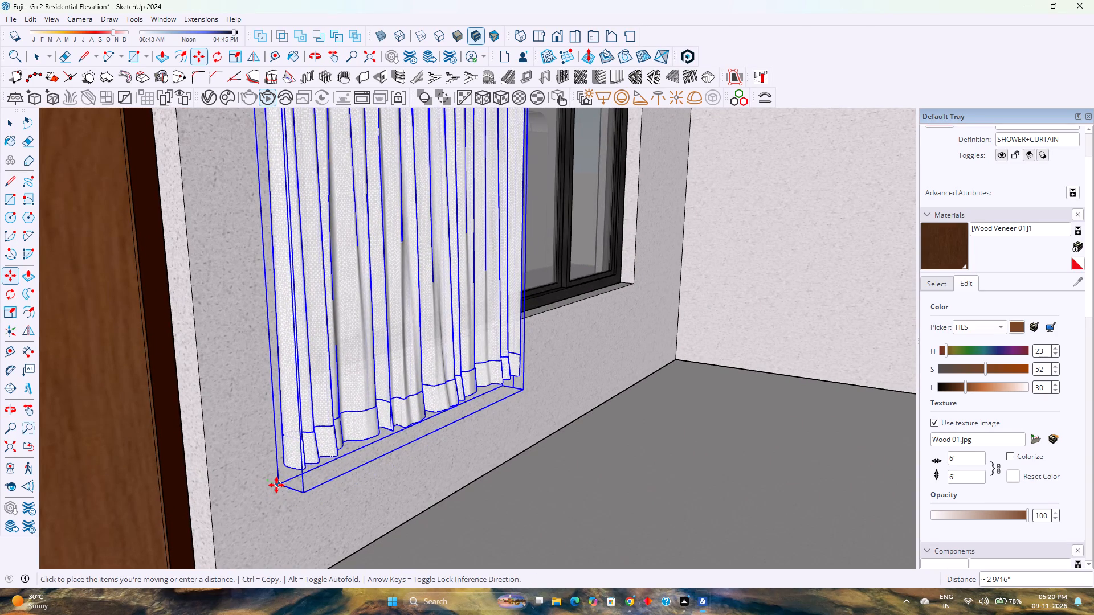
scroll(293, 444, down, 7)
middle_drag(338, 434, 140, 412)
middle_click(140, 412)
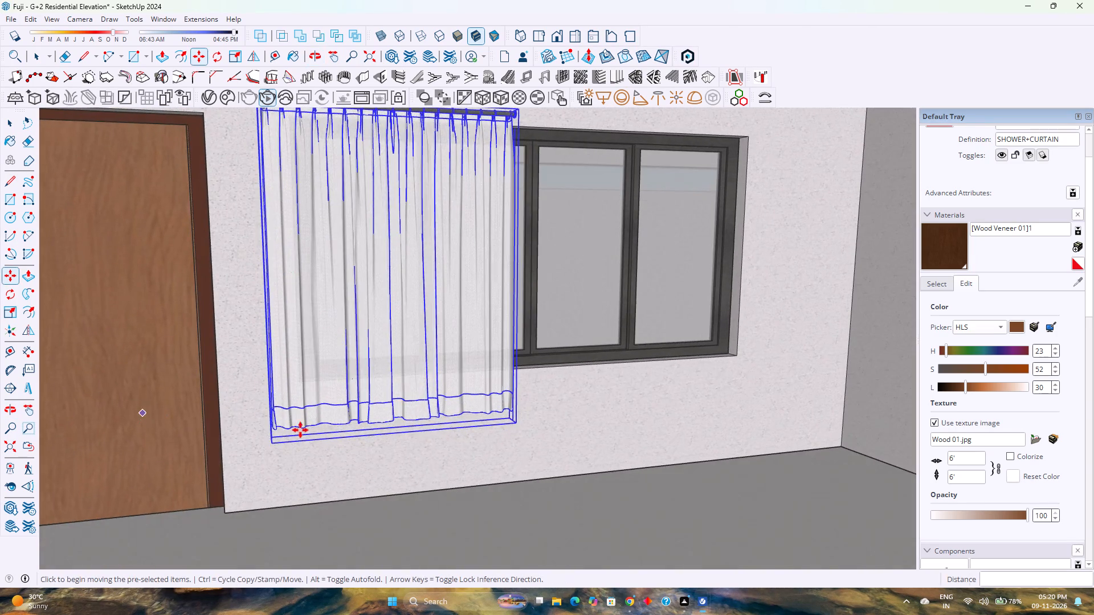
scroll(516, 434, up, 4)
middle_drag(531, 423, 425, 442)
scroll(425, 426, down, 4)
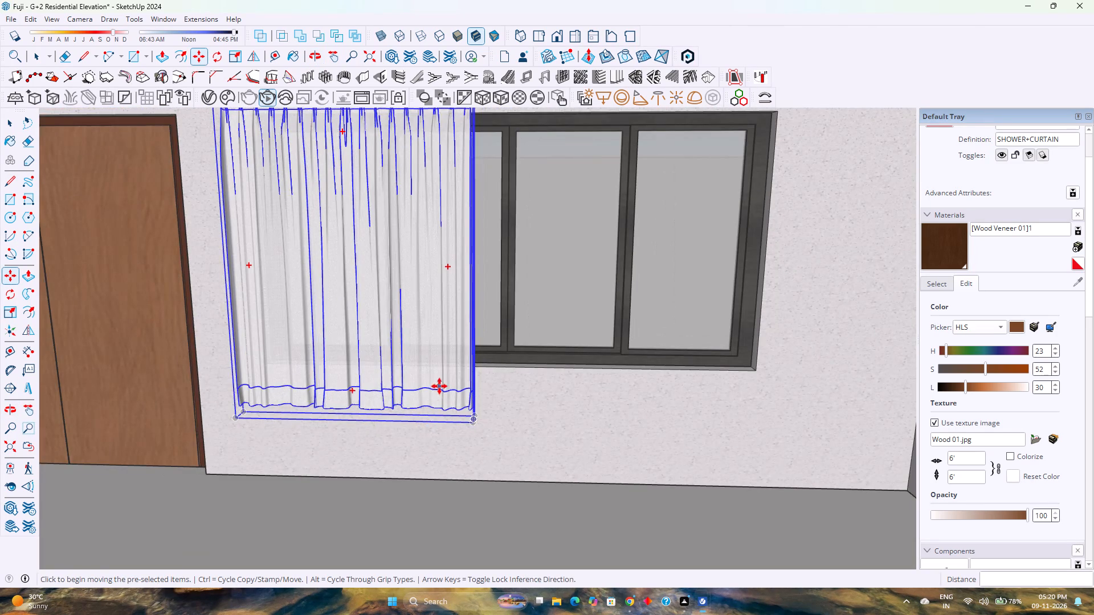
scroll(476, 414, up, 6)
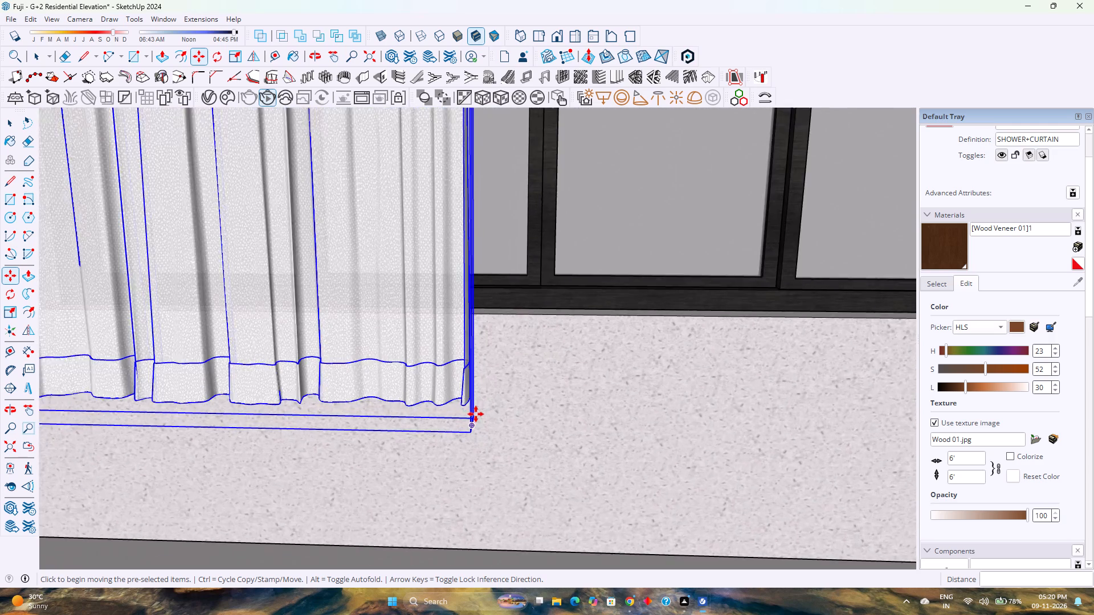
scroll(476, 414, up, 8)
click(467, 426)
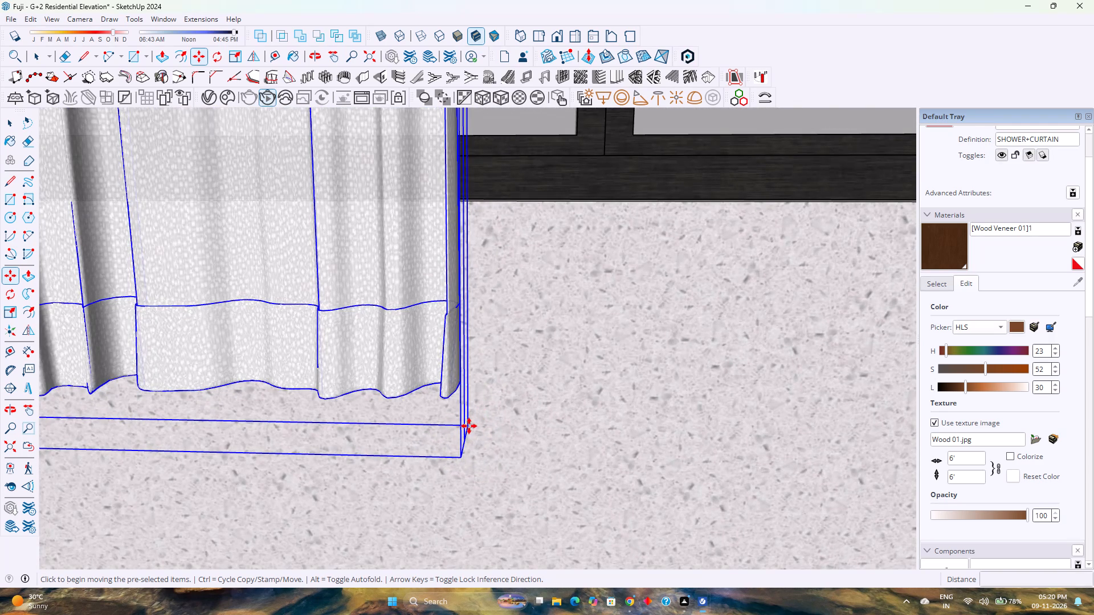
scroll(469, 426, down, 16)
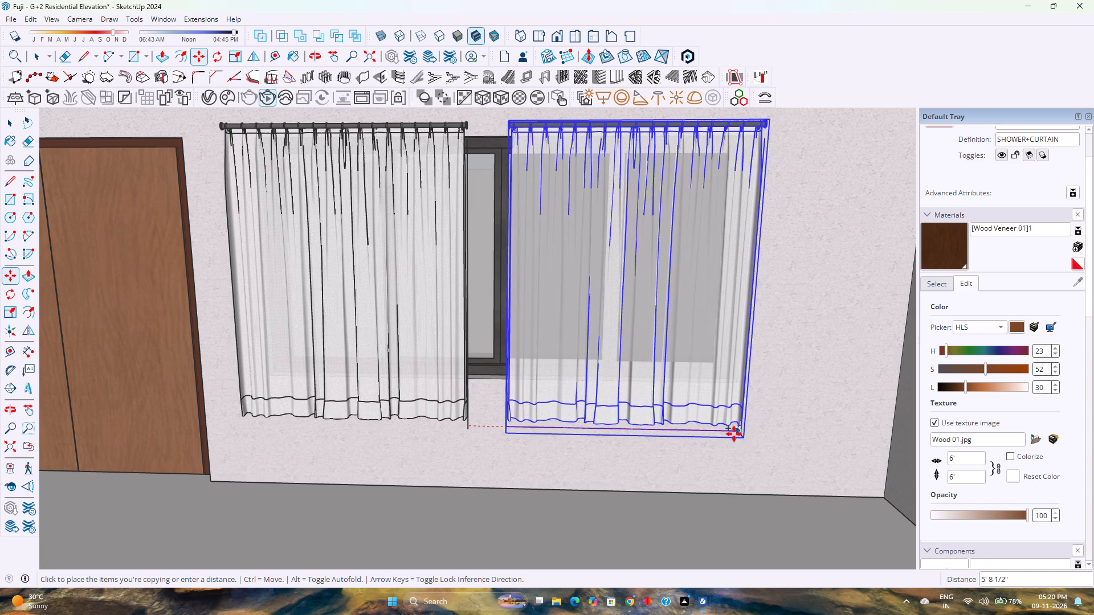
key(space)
Open the curtain component for editing and delete the stray vertical line beside its edge nearest the window's middle.
scroll(484, 427, up, 3)
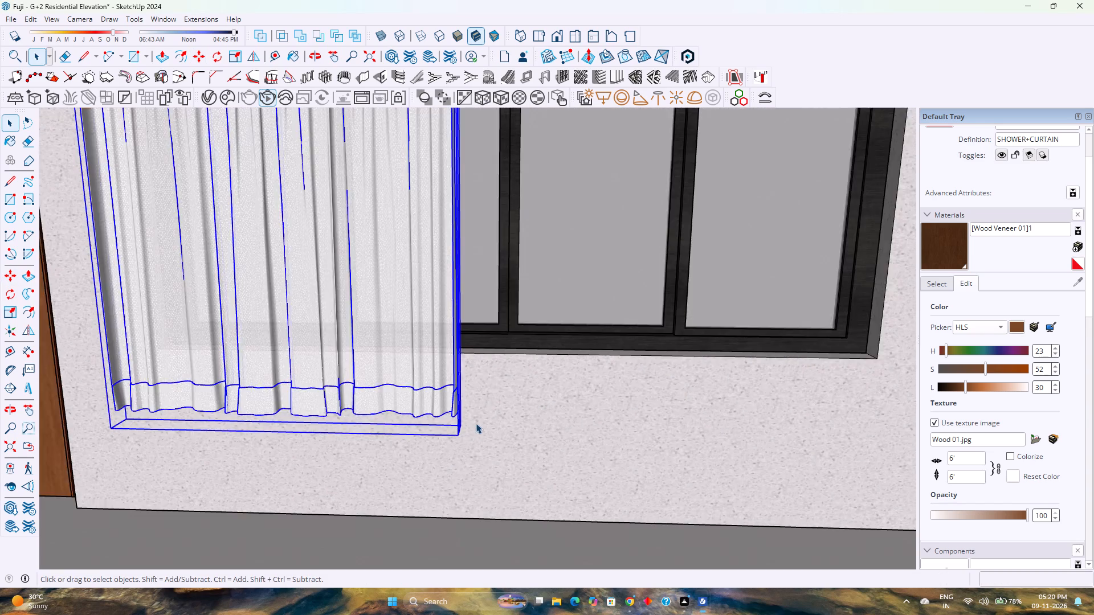
scroll(476, 423, up, 3)
double_click(455, 404)
scroll(455, 404, up, 4)
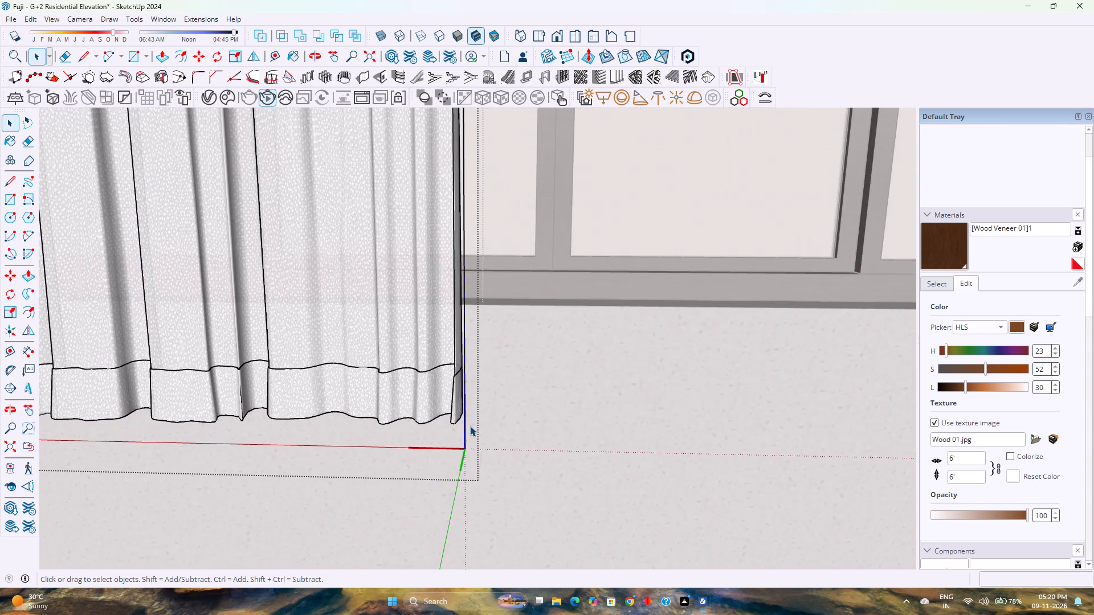
scroll(470, 426, up, 1)
click(466, 430)
scroll(464, 432, up, 7)
middle_drag(464, 432, 549, 452)
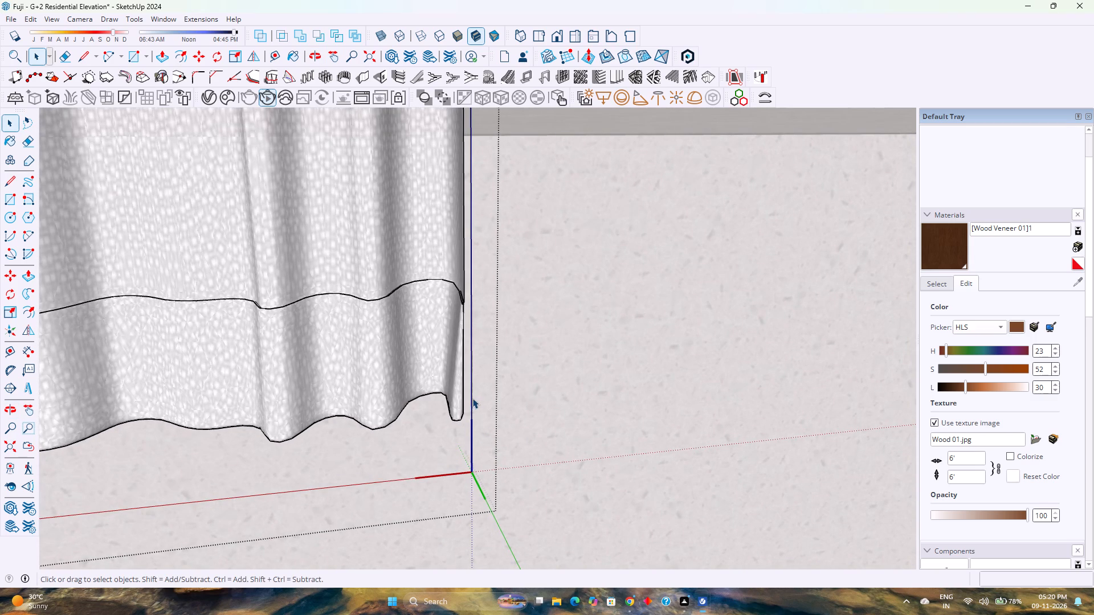
click(471, 398)
key(Delete)
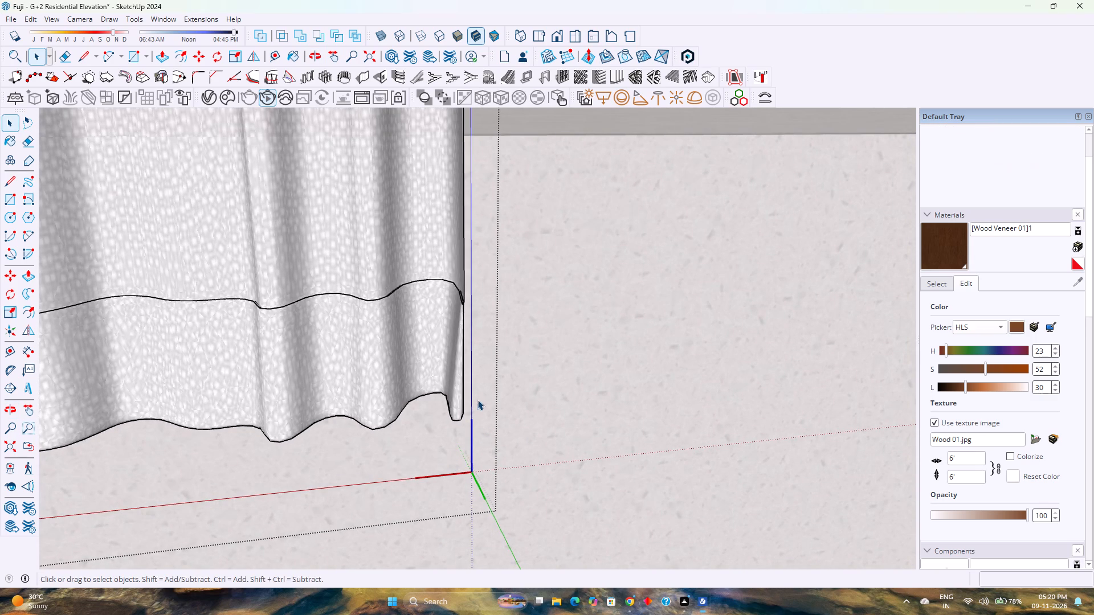
Scale the curtain and rod group along the red axis to span the full four-pane window, and exit component editing.
scroll(474, 406, down, 20)
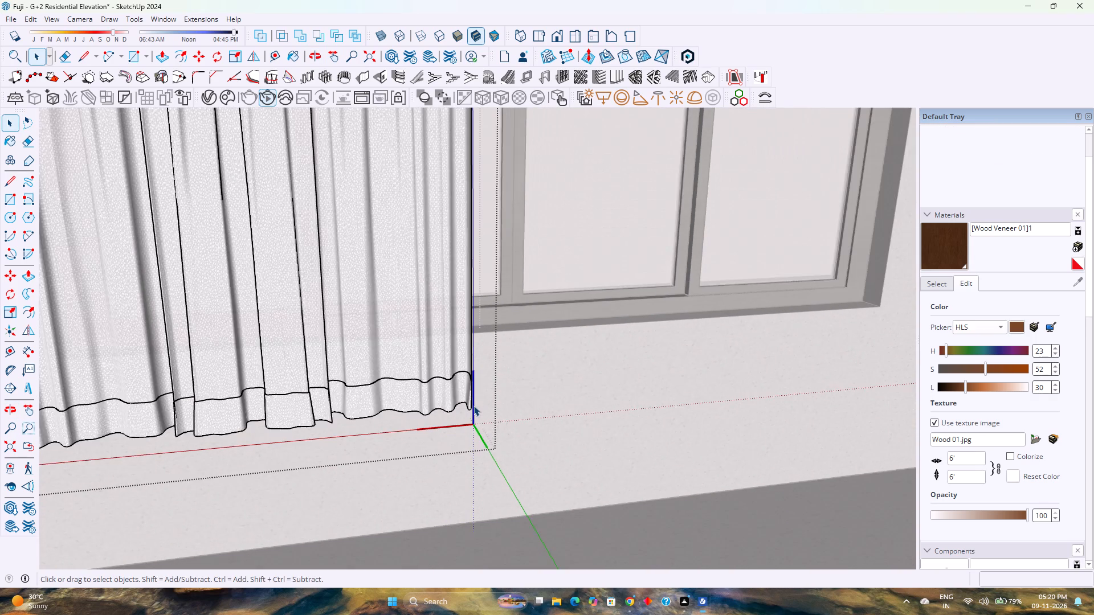
scroll(473, 405, down, 5)
scroll(473, 405, up, 1)
scroll(473, 405, down, 5)
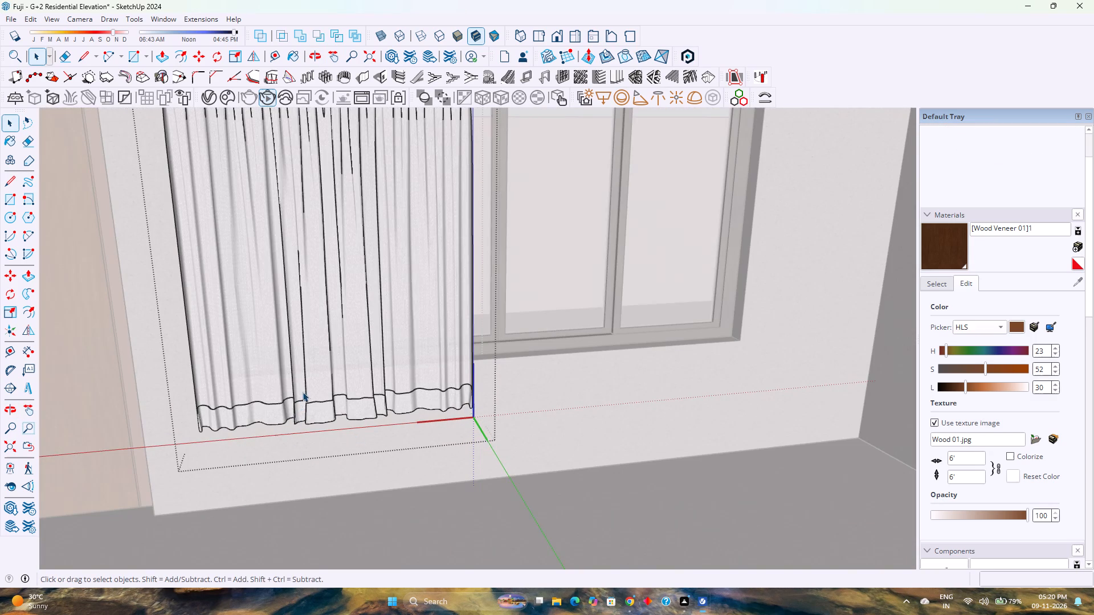
scroll(303, 390, down, 5)
shift+middle_click(329, 378)
shift+middle_drag(332, 382, 354, 438)
scroll(368, 281, up, 3)
scroll(369, 223, up, 5)
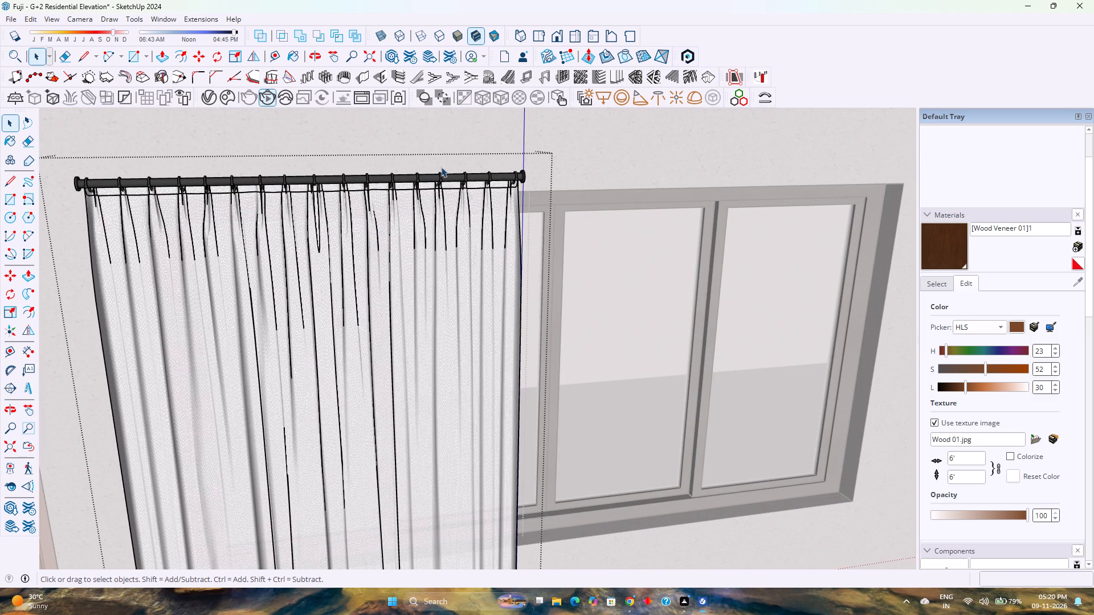
click(439, 174)
scroll(469, 273, down, 4)
middle_drag(481, 358, 463, 354)
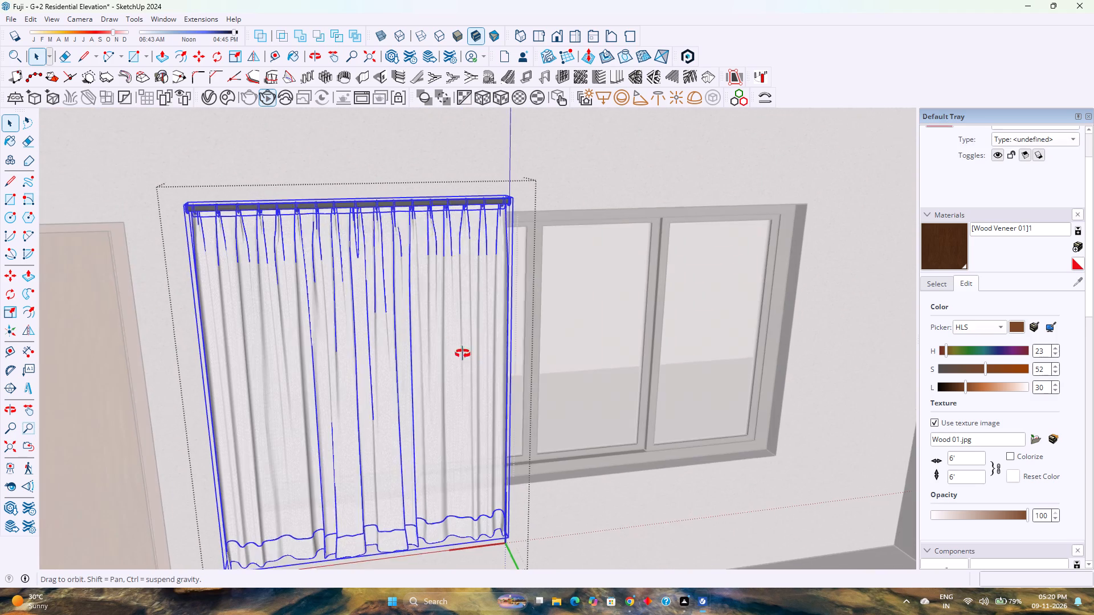
middle_drag(463, 354, 258, 298)
middle_click(258, 298)
key(s)
scroll(506, 383, up, 3)
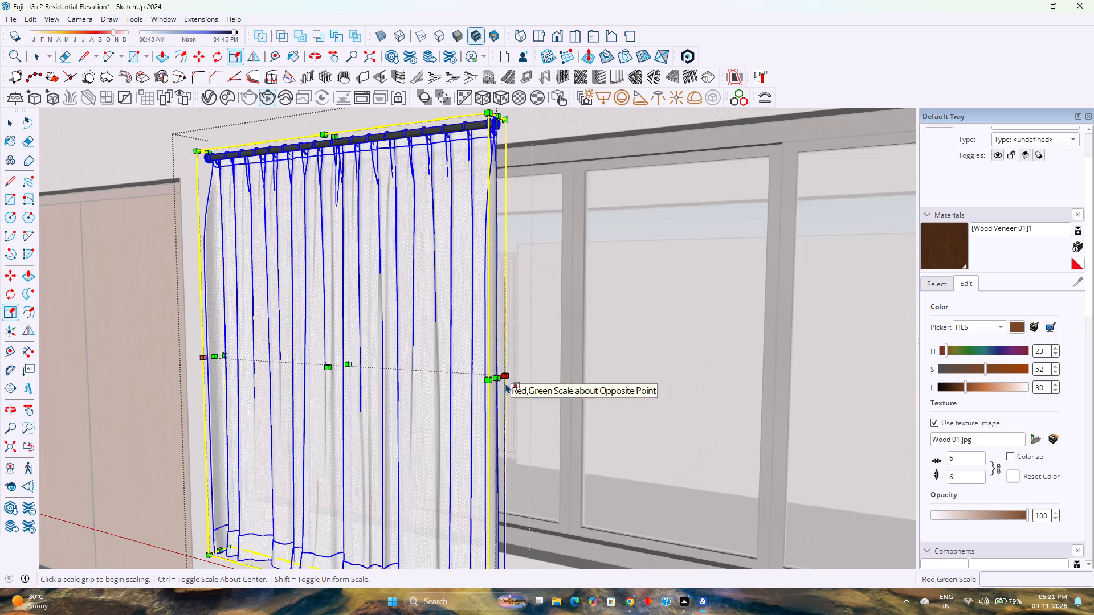
click(497, 383)
scroll(617, 397, down, 9)
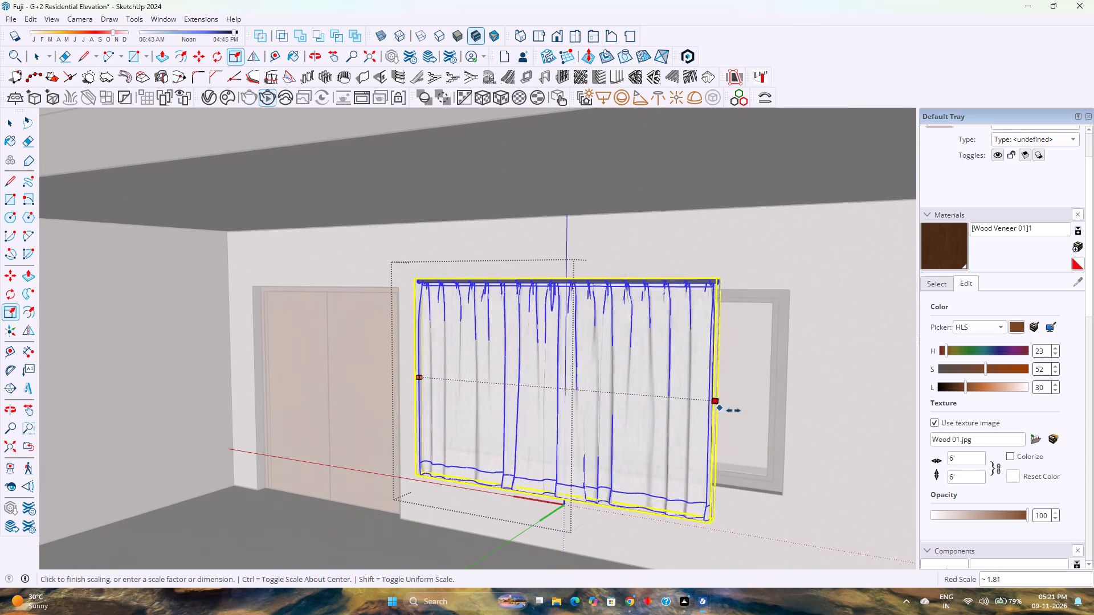
click(814, 427)
scroll(607, 427, down, 5)
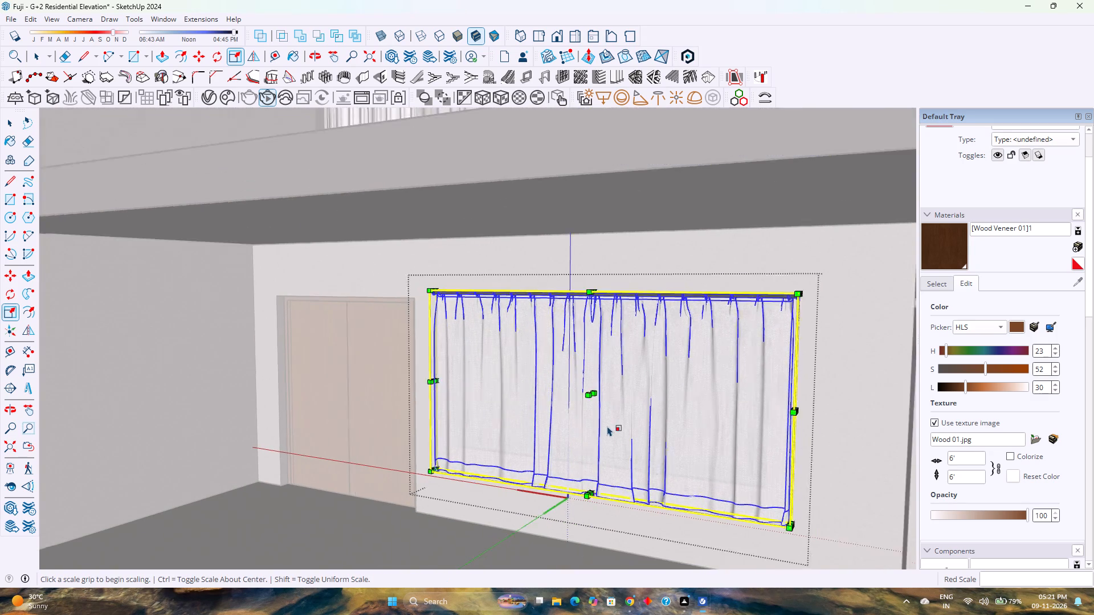
scroll(607, 426, down, 1)
middle_drag(595, 425, 700, 434)
key(space)
key(Escape)
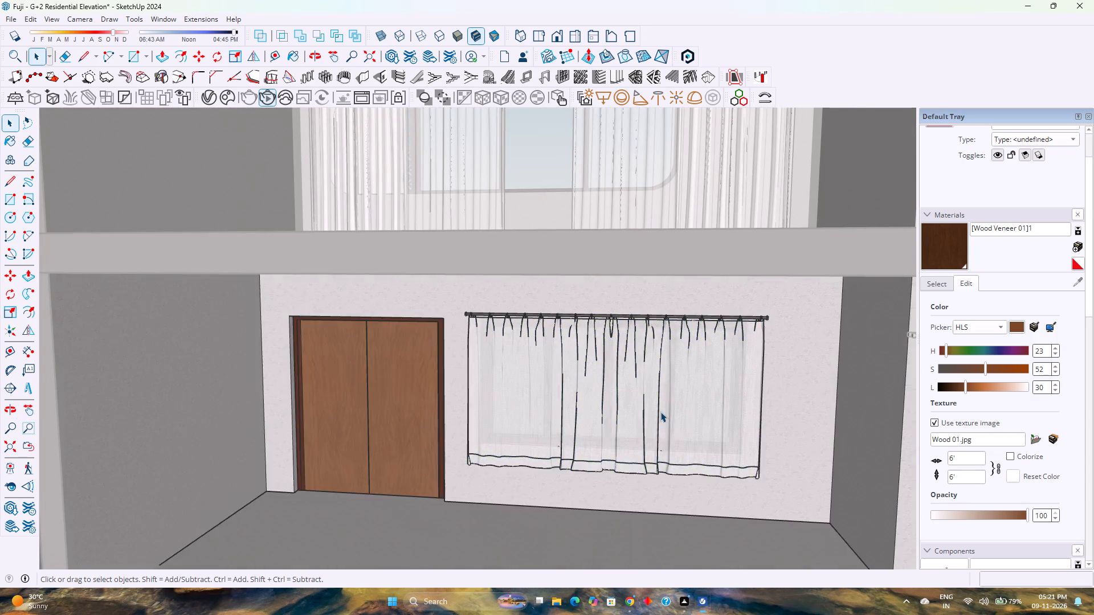
scroll(660, 412, down, 13)
key(Escape)
scroll(636, 386, down, 5)
key(Escape)
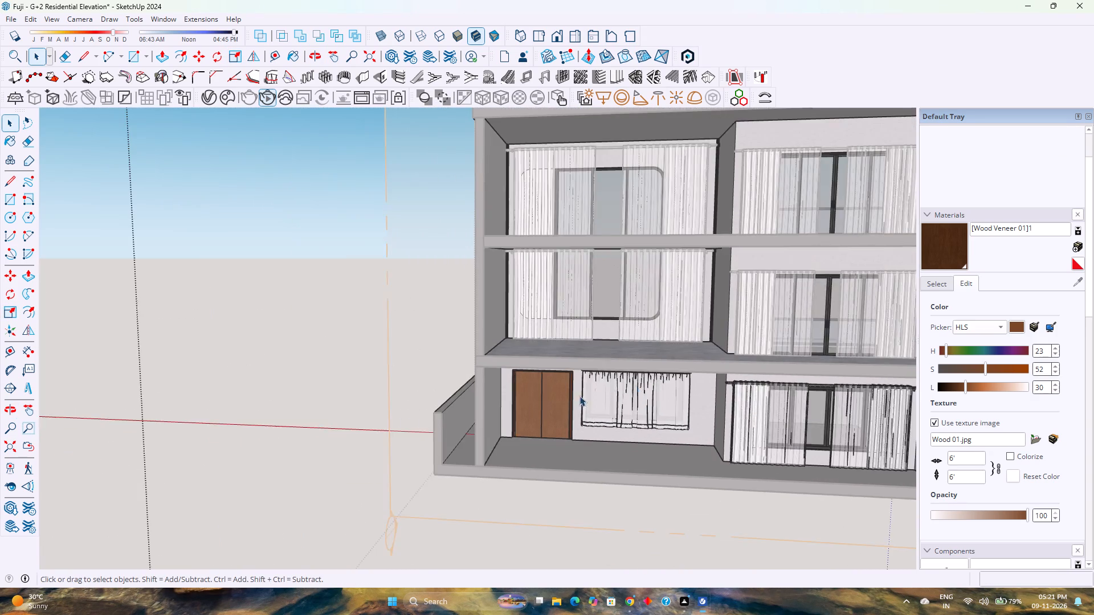
Delete the section plane cutting through the building.
scroll(473, 421, down, 3)
click(477, 484)
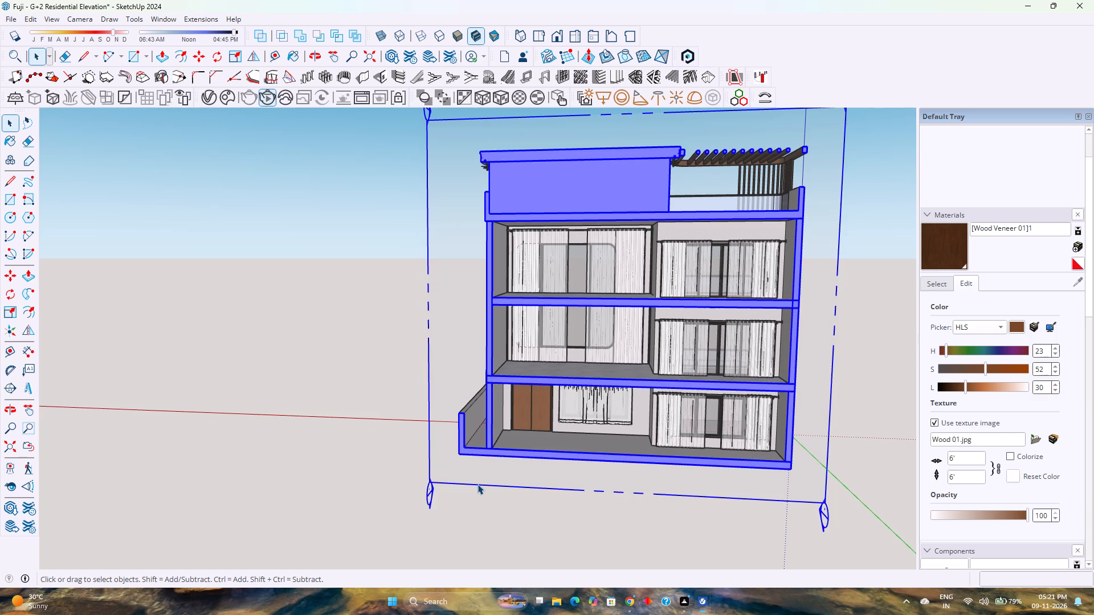
key(Delete)
Set the standard Front view of the whole house and save the model.
scroll(464, 469, down, 3)
middle_drag(383, 439, 1002, 482)
middle_drag(409, 453, 411, 453)
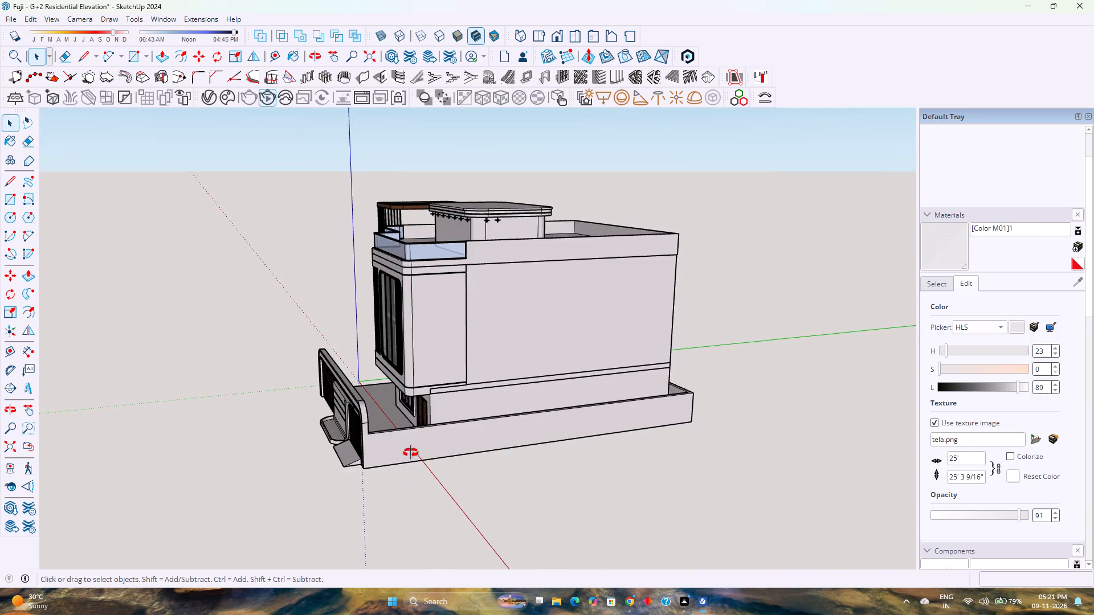
middle_drag(411, 453, 847, 382)
scroll(620, 347, up, 4)
middle_click(615, 348)
middle_drag(609, 351, 493, 374)
middle_click(493, 374)
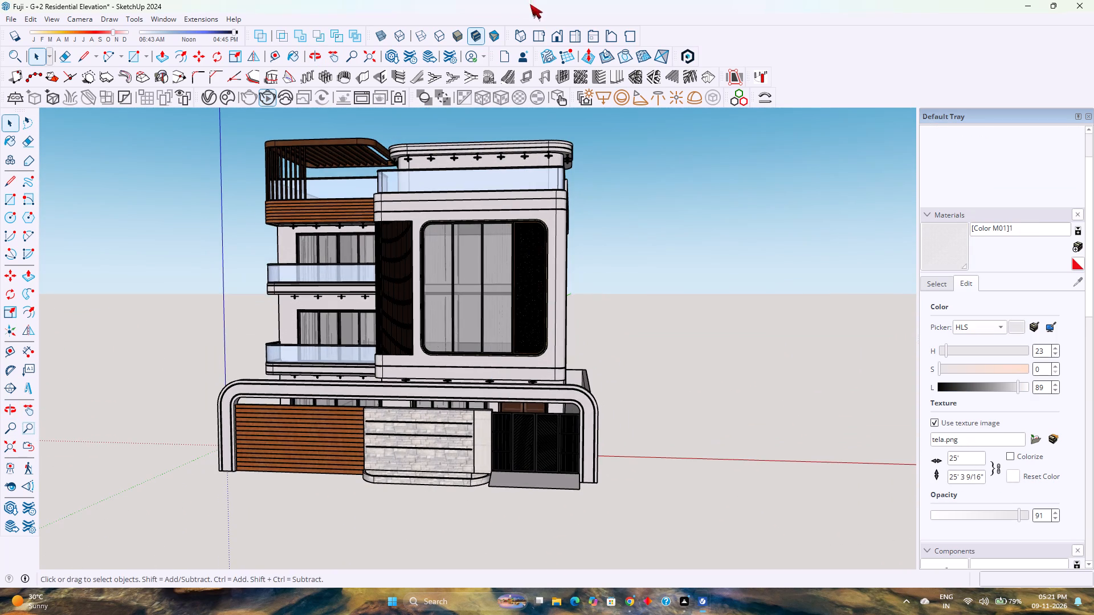
click(556, 38)
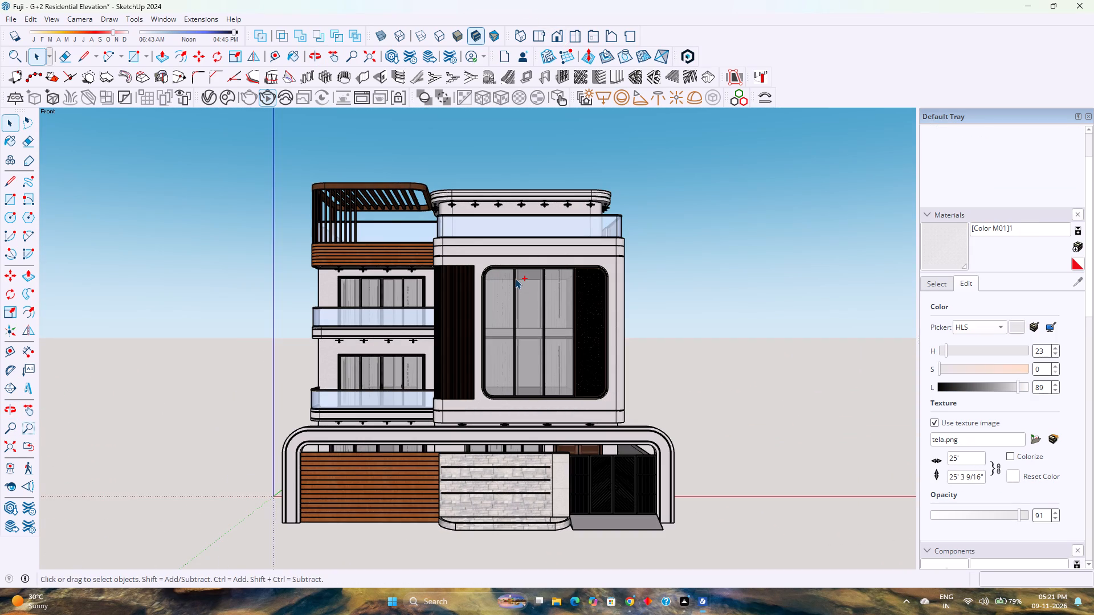
key(ctrl+s)
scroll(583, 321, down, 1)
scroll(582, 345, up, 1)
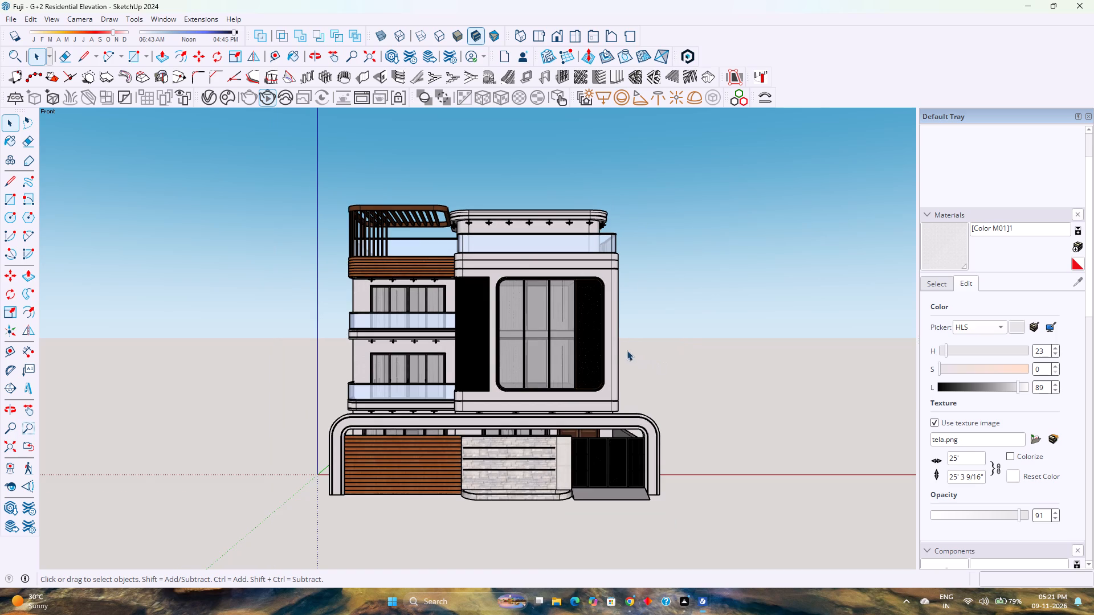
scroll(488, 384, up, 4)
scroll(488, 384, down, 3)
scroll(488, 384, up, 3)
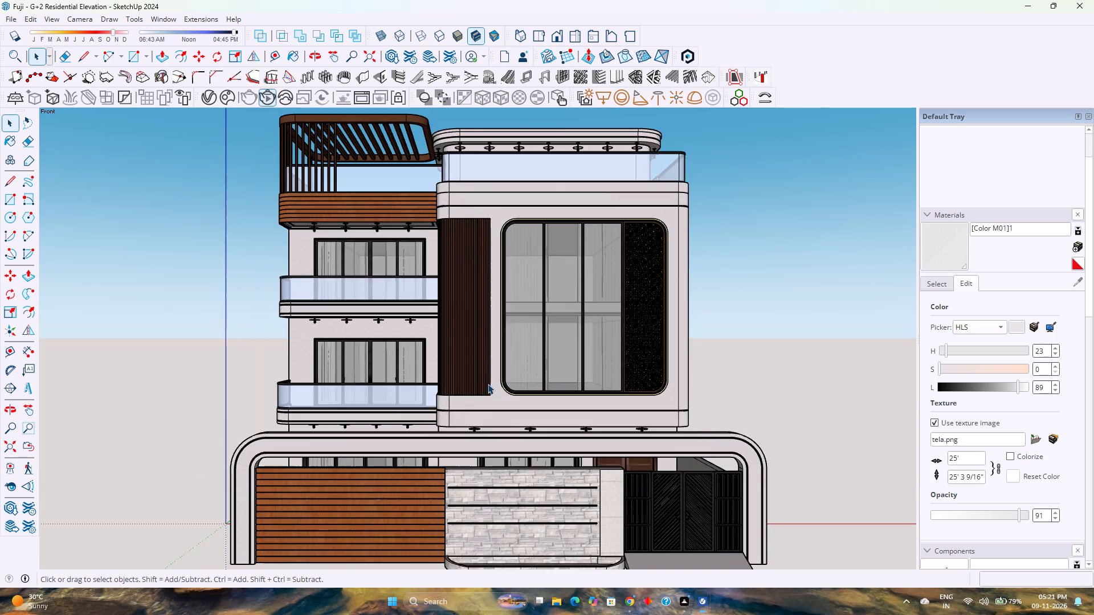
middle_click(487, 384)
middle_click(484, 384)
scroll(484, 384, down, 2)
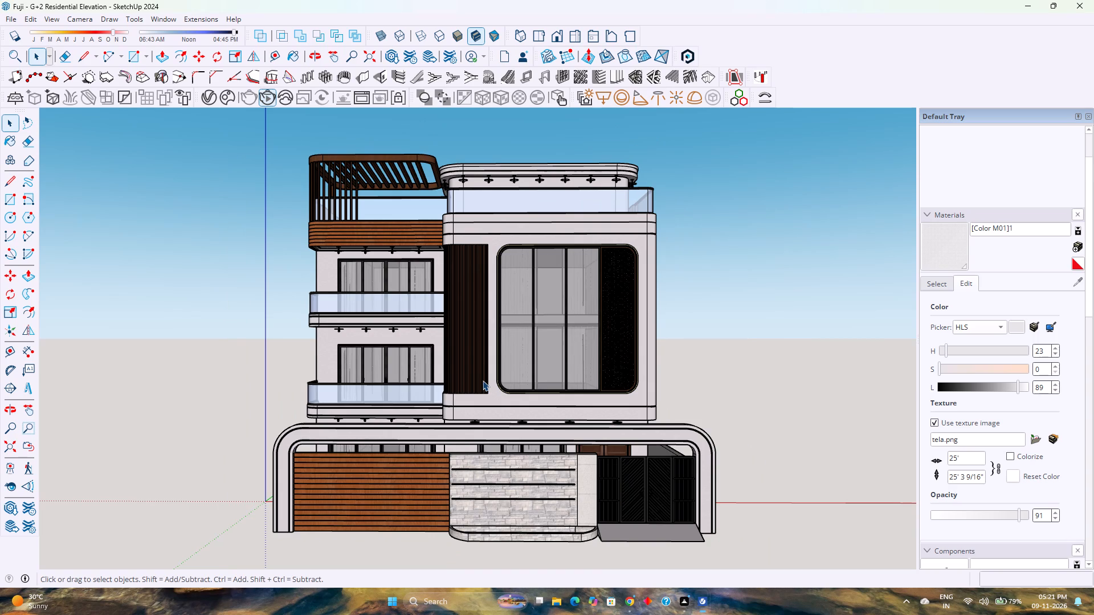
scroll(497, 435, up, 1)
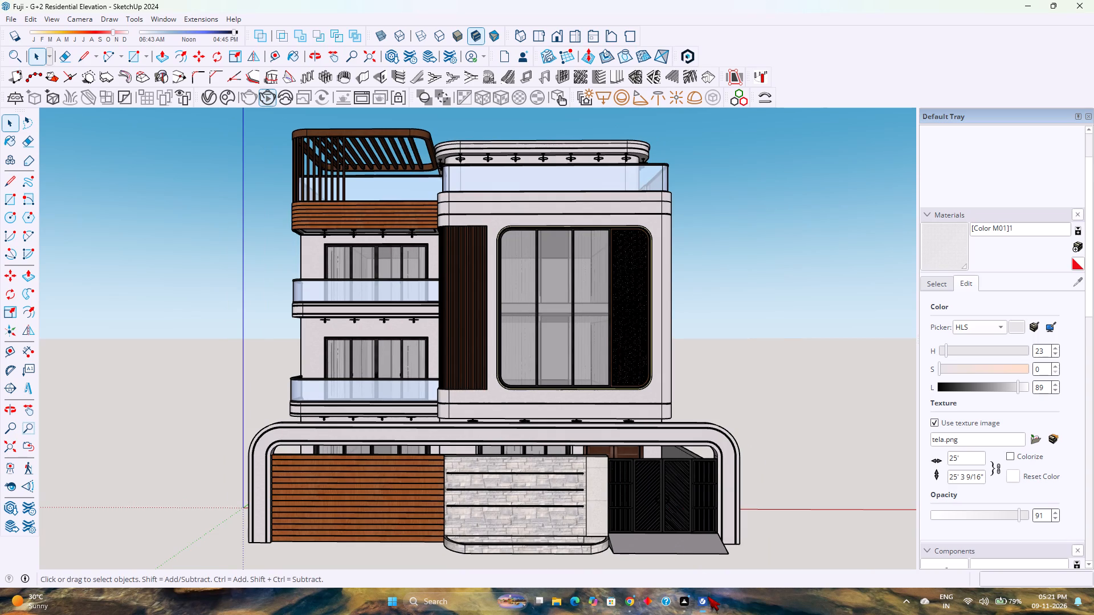
Set the sun time to mid-afternoon while checking the daylight in the V-Ray Frame Buffer render.
click(596, 548)
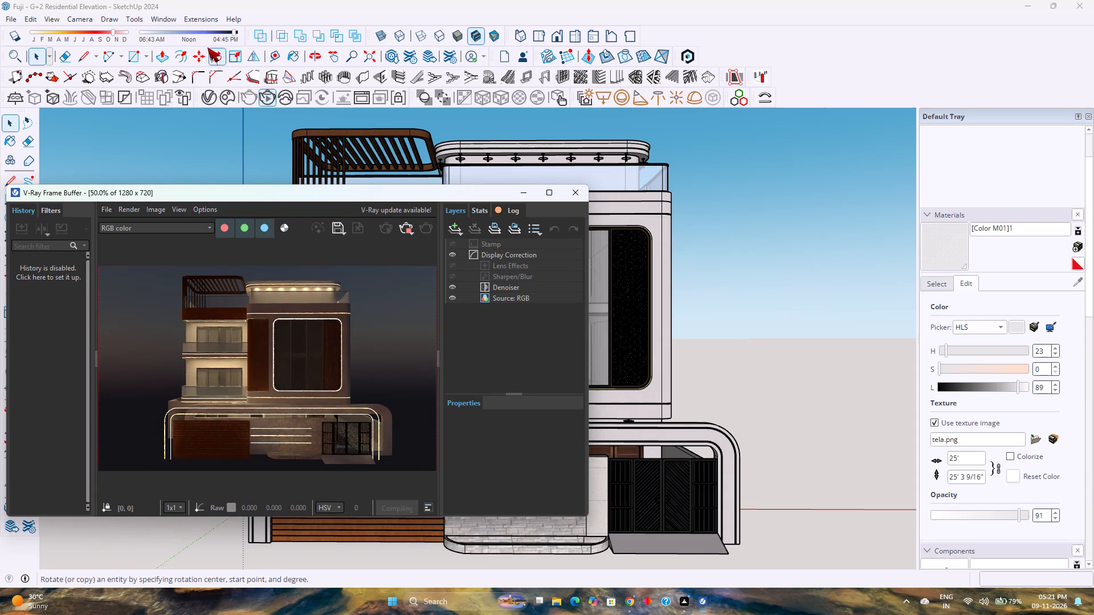
click(213, 31)
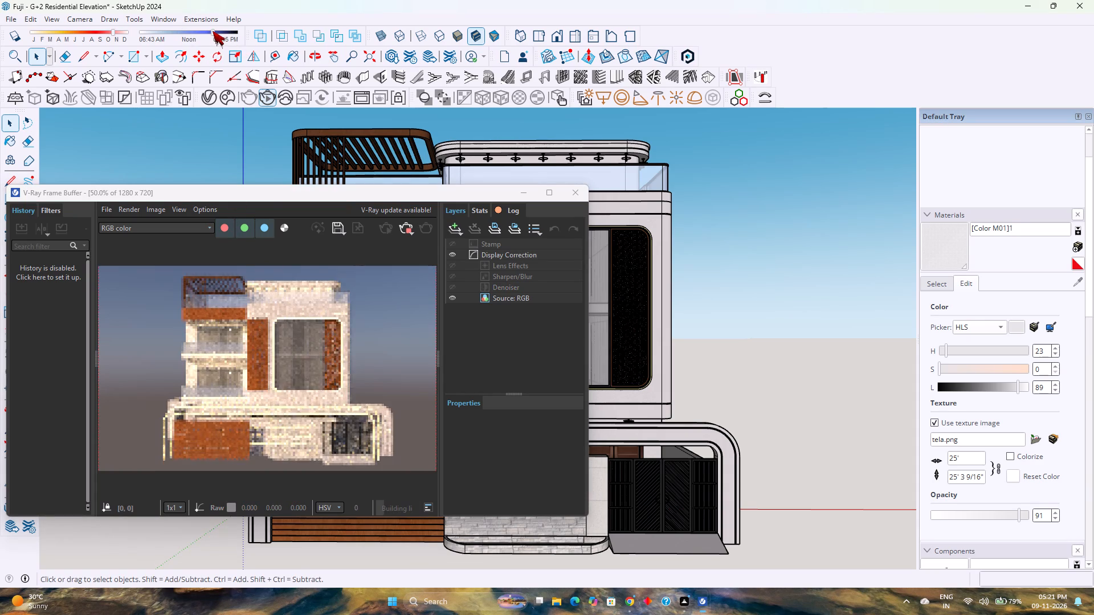
click(215, 31)
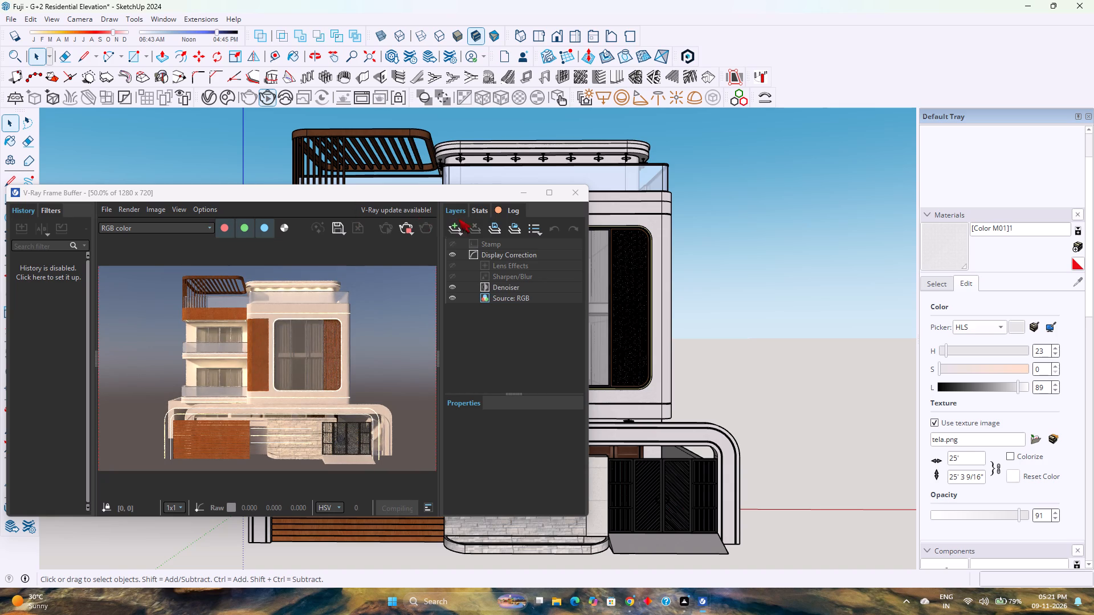
click(527, 195)
Search 3D Warehouse for "wall Lights".
click(177, 18)
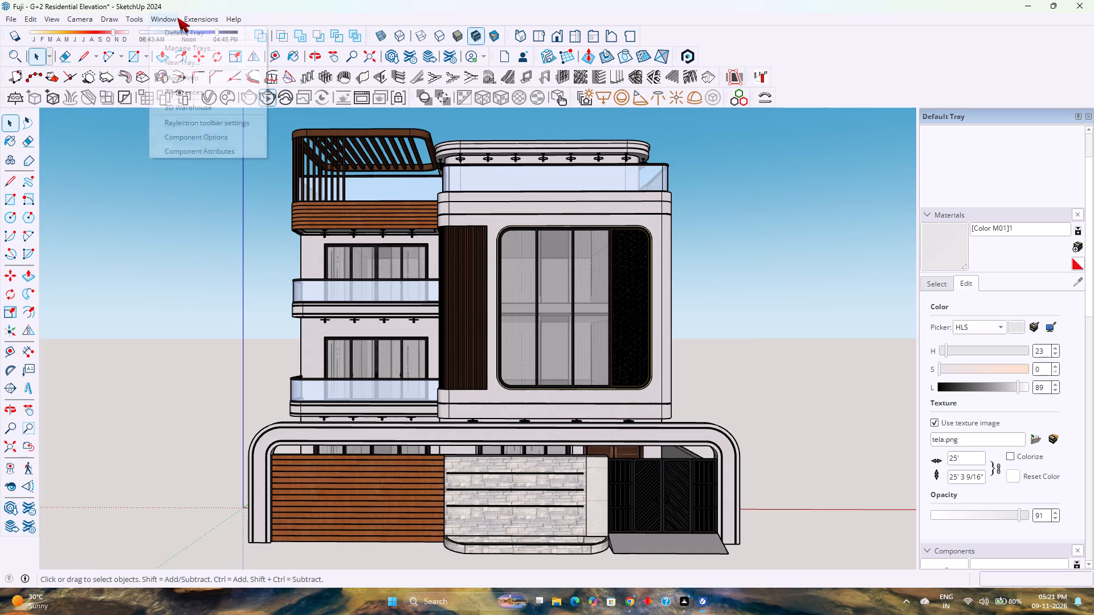
click(218, 103)
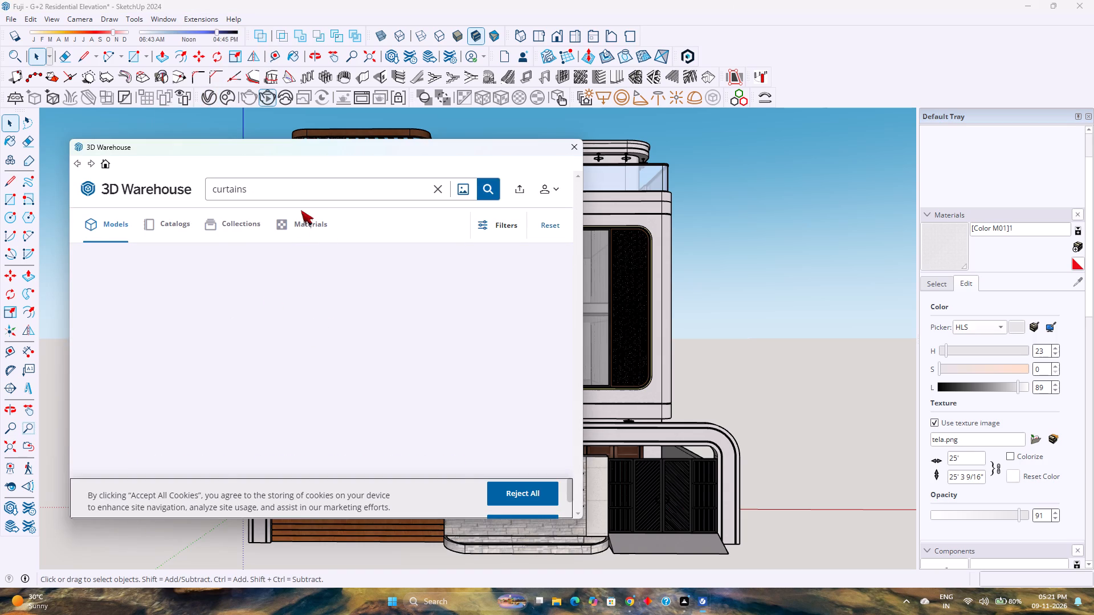
click(432, 191)
click(402, 193)
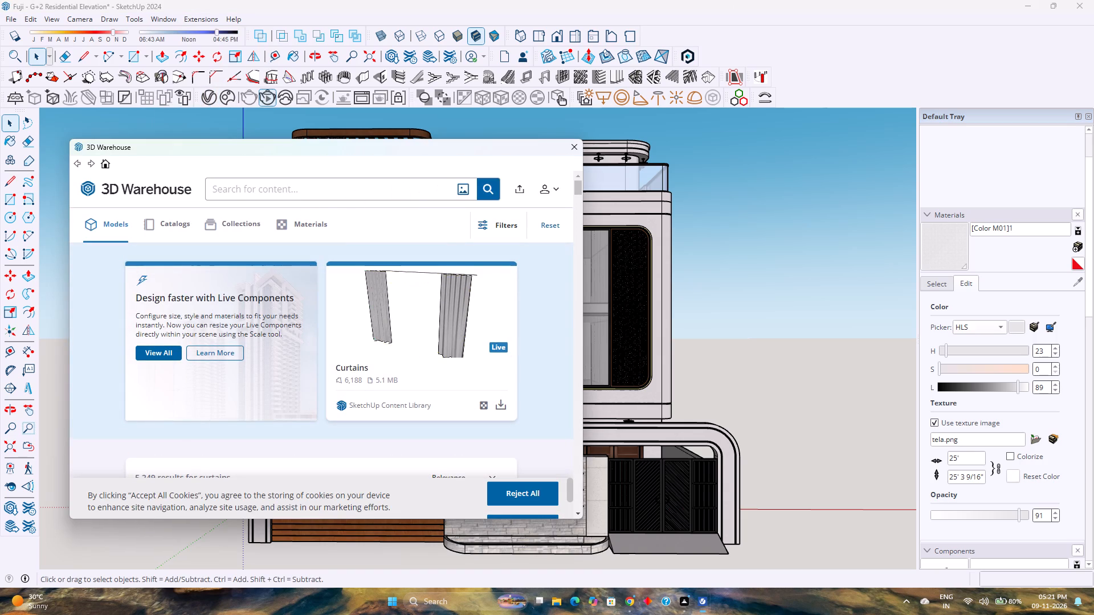
text(wall Lights)
key(Return)
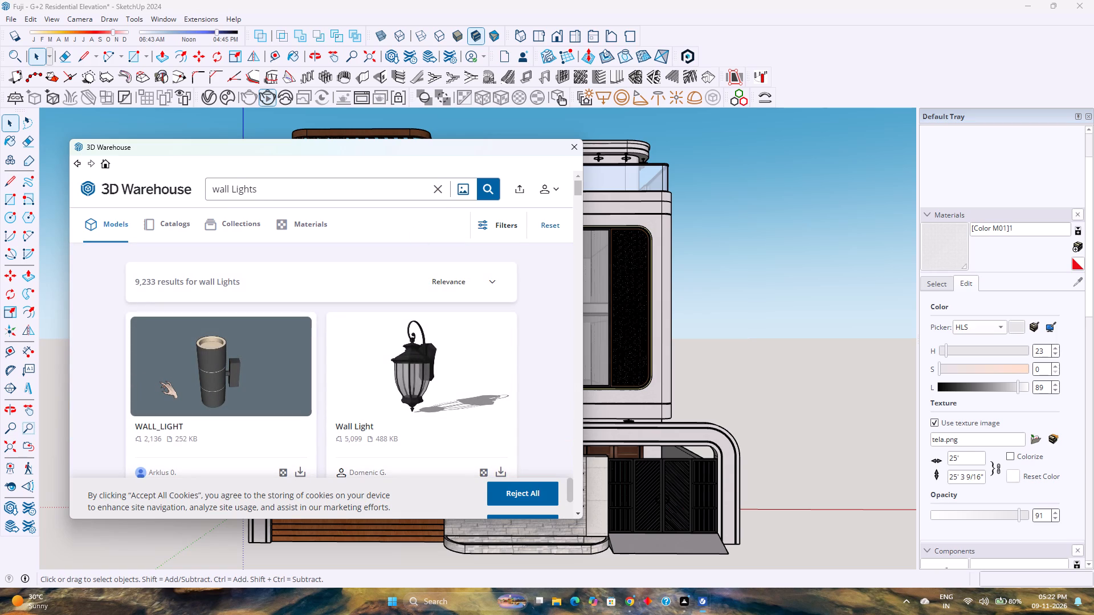
Find the black cylindrical WALL LIGHT 69 among the search results and load it directly into the model.
scroll(379, 378, down, 8)
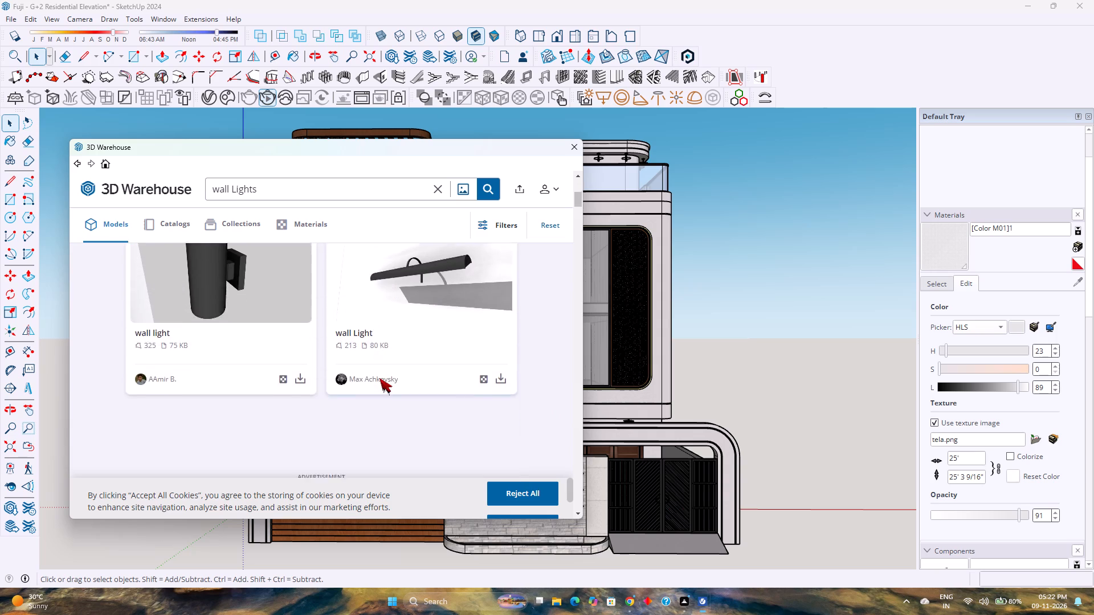
scroll(379, 378, down, 19)
scroll(379, 378, down, 6)
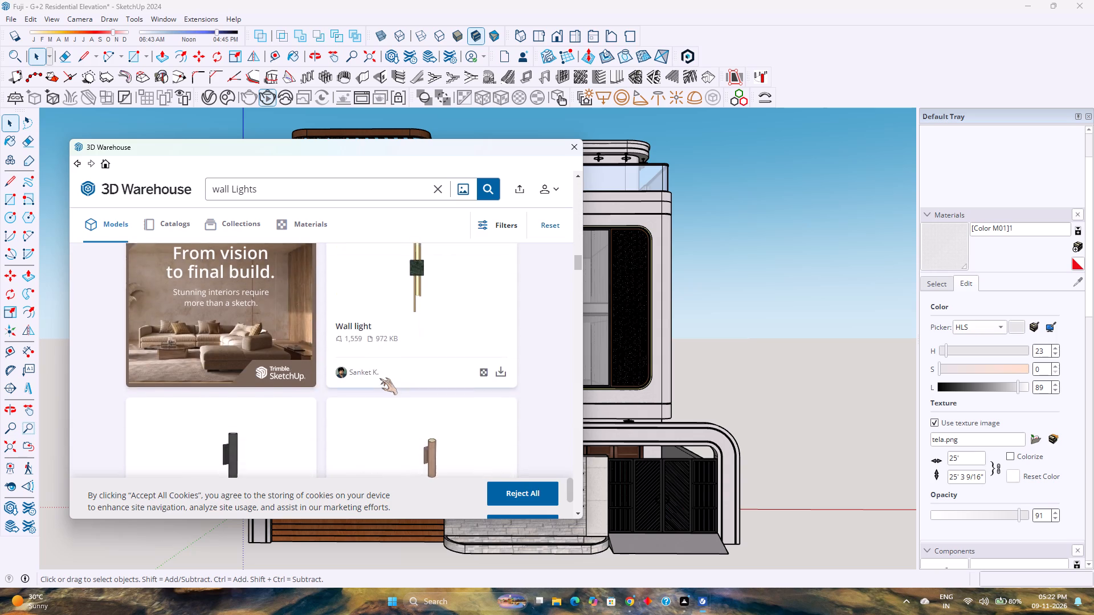
scroll(379, 378, down, 6)
scroll(379, 378, up, 3)
scroll(379, 378, down, 4)
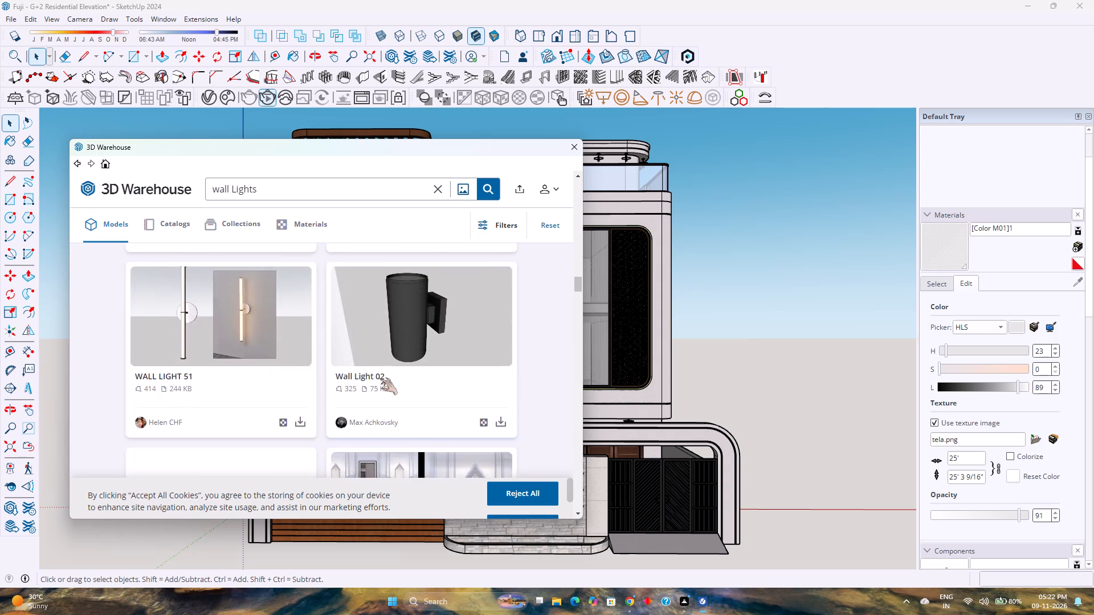
scroll(379, 378, down, 11)
scroll(379, 375, up, 2)
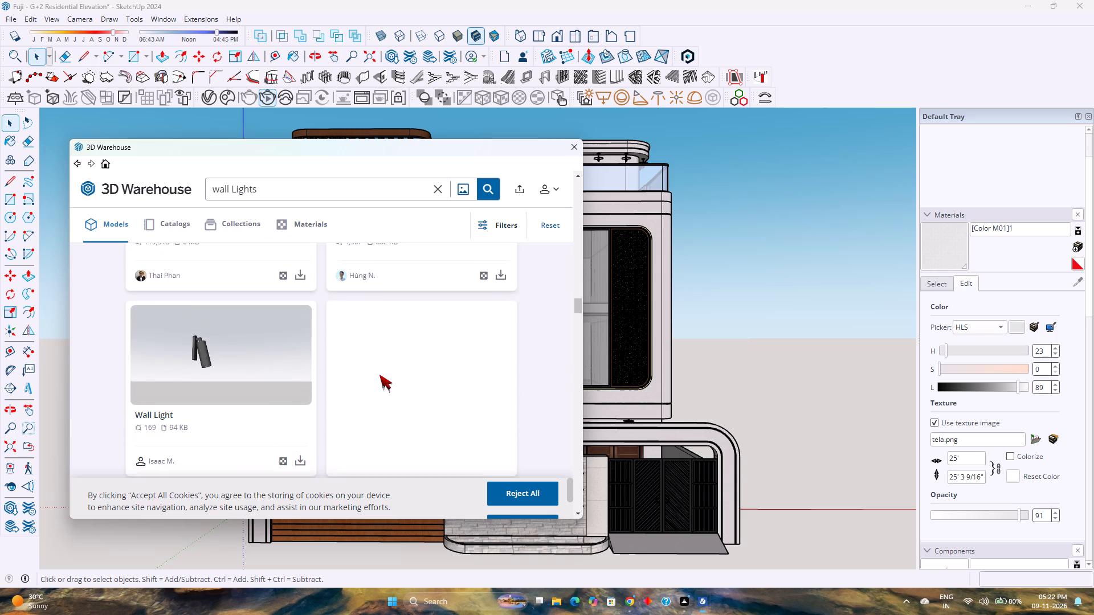
scroll(379, 375, down, 17)
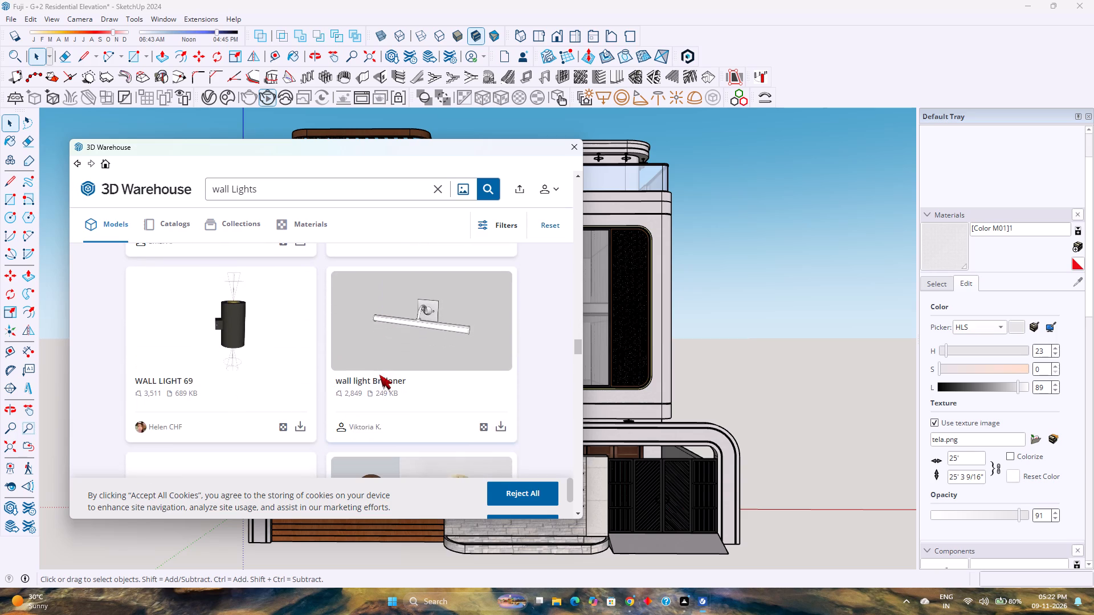
click(307, 424)
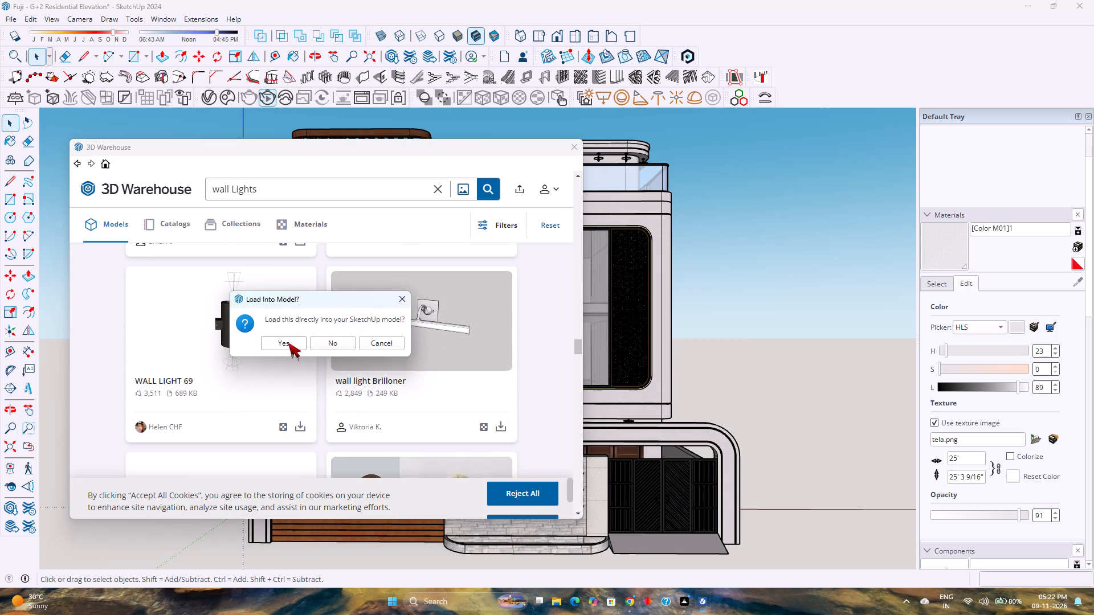
click(288, 342)
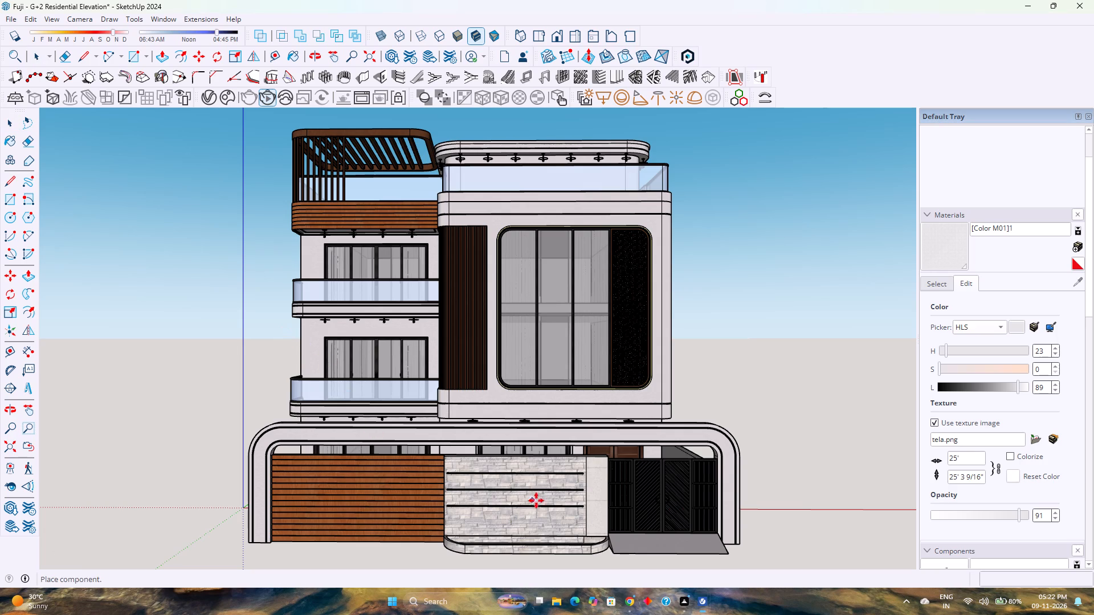
Place the loaded wall light on the open ground in front of the house, beyond the gate end.
scroll(617, 532, up, 6)
middle_drag(594, 517, 598, 580)
scroll(585, 532, down, 5)
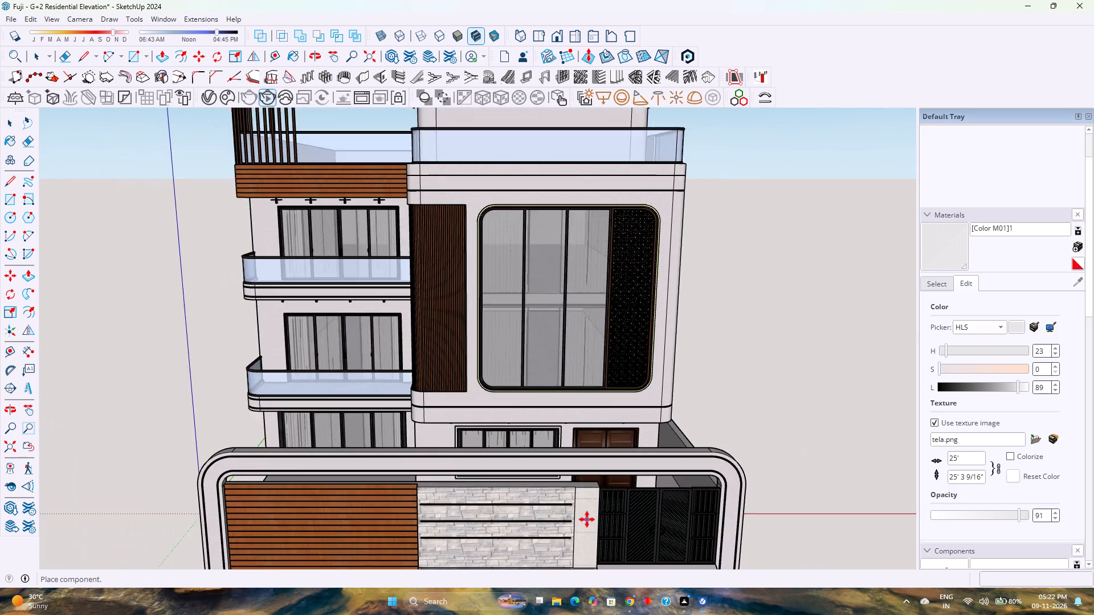
scroll(587, 519, down, 9)
click(704, 536)
Move the wall light onto the plain pillar between the stone boundary wall and the gate.
scroll(696, 543, up, 8)
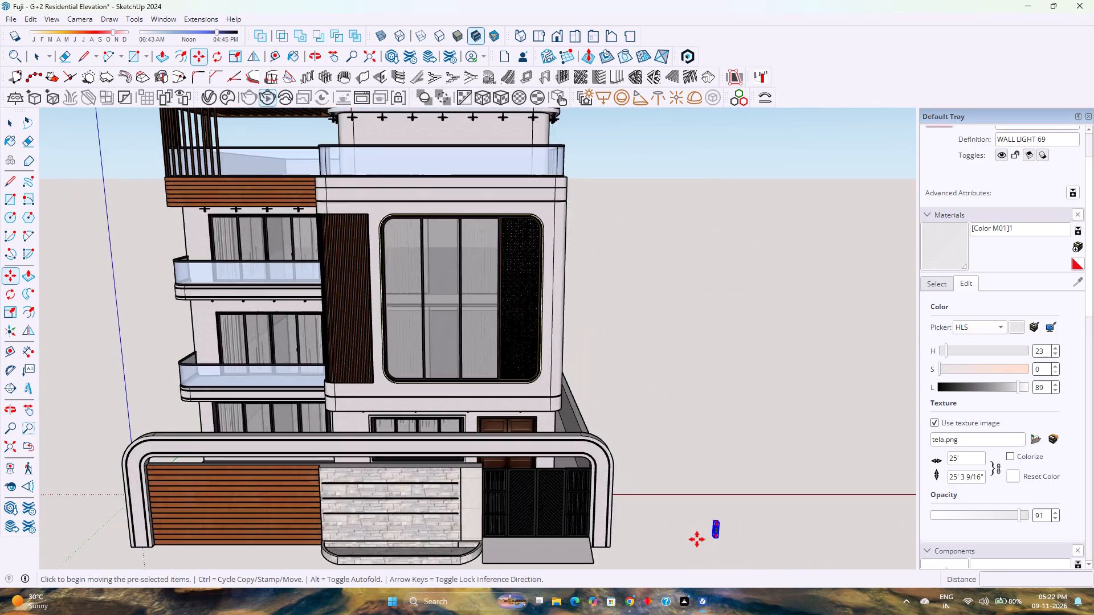
scroll(697, 539, up, 9)
middle_drag(713, 525, 559, 528)
scroll(557, 517, down, 4)
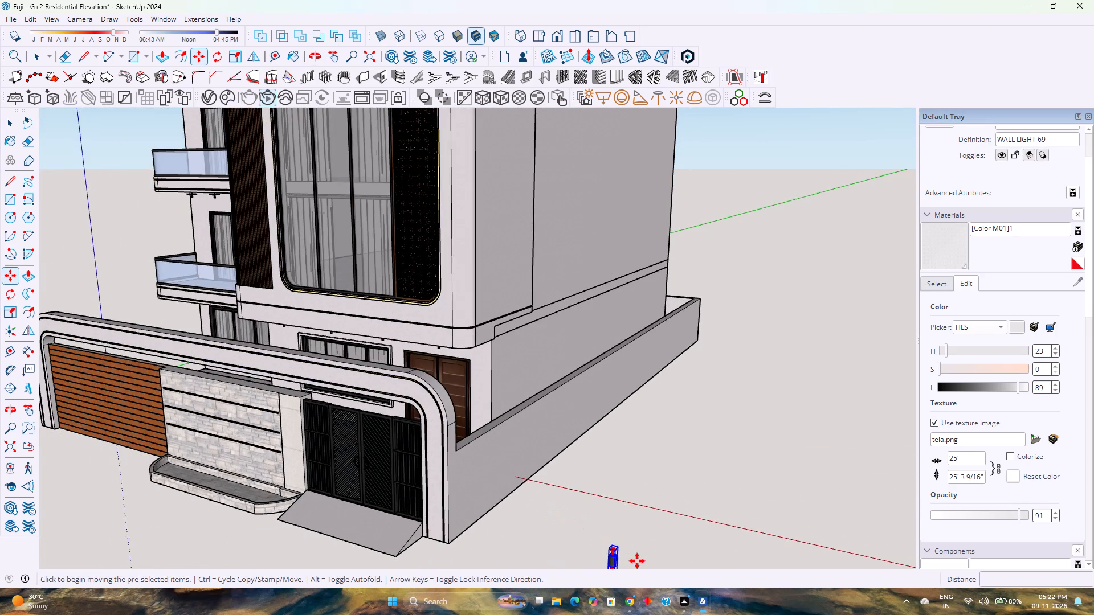
scroll(636, 561, up, 5)
click(610, 540)
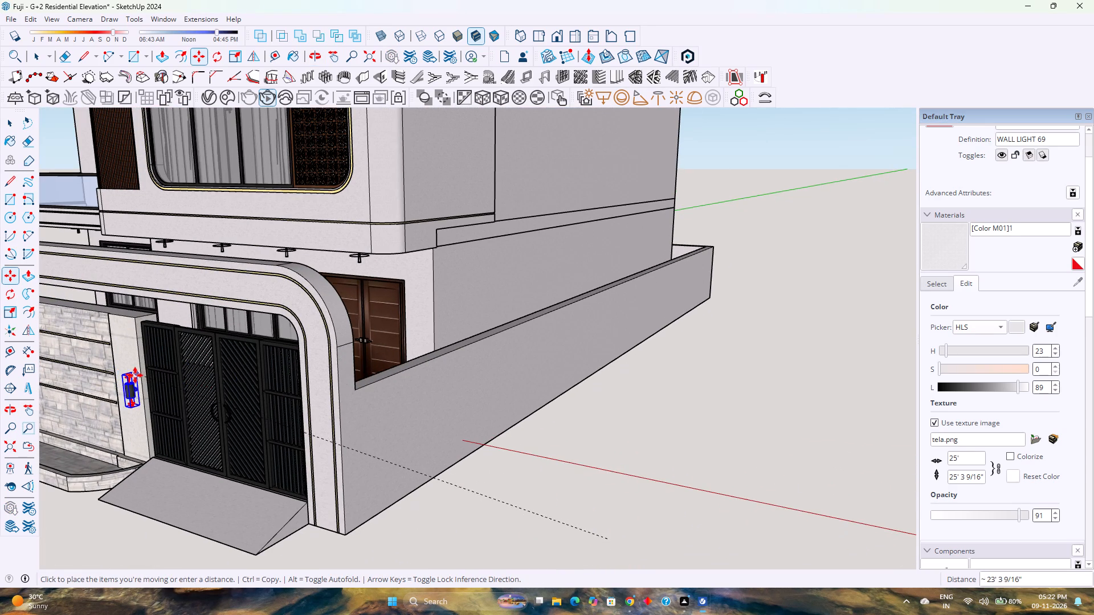
click(133, 375)
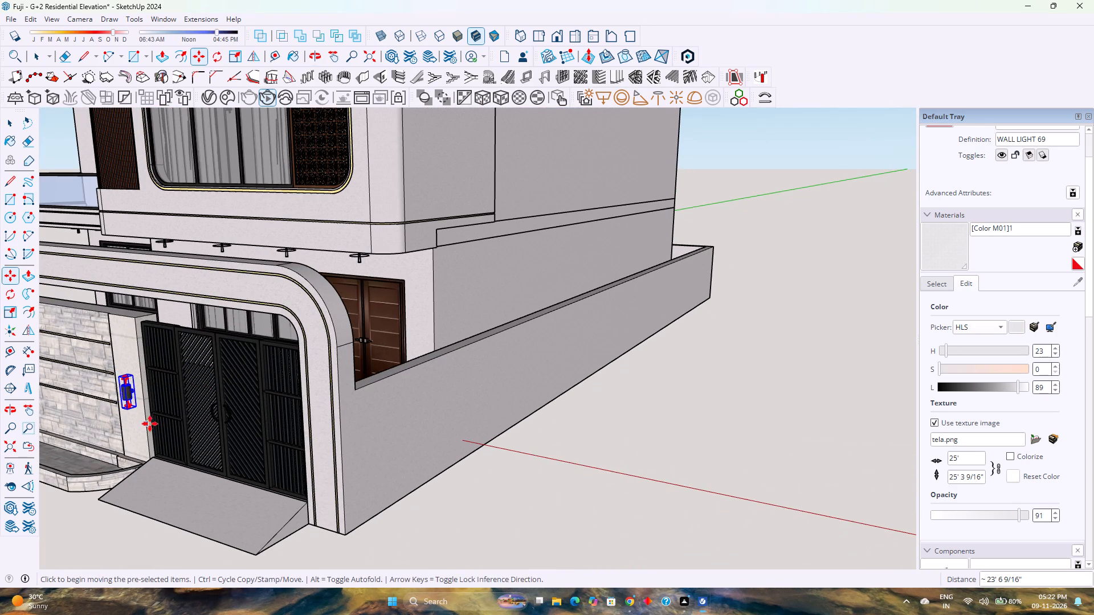
Shift the wall light about 2 1/4" across the pillar face, away from the gate.
scroll(148, 421, up, 1)
middle_drag(140, 416, 372, 398)
middle_click(372, 398)
scroll(339, 428, up, 5)
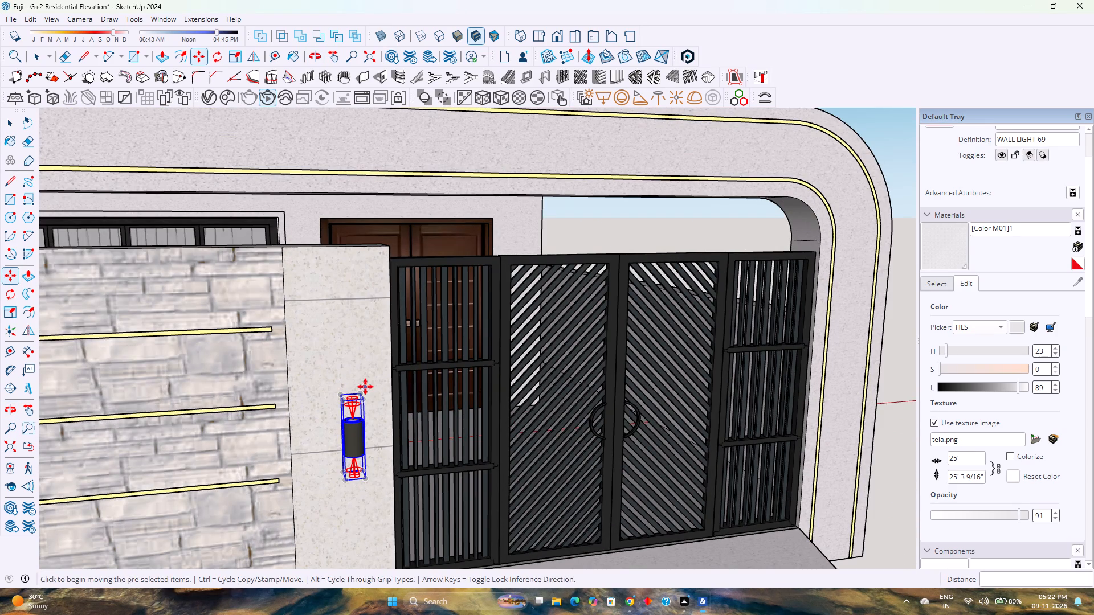
click(364, 391)
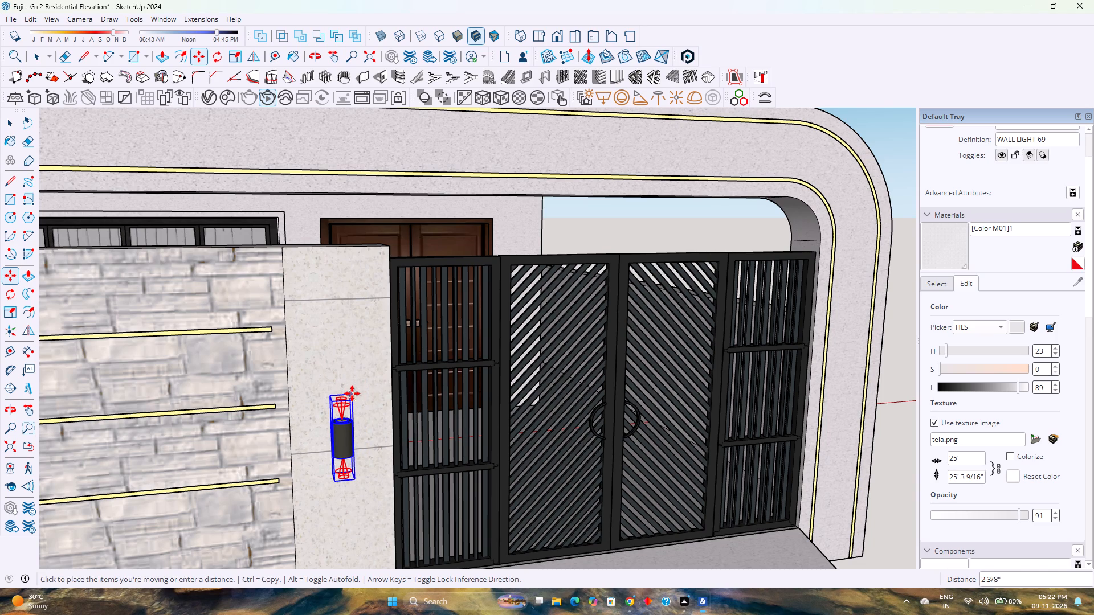
scroll(354, 393, up, 6)
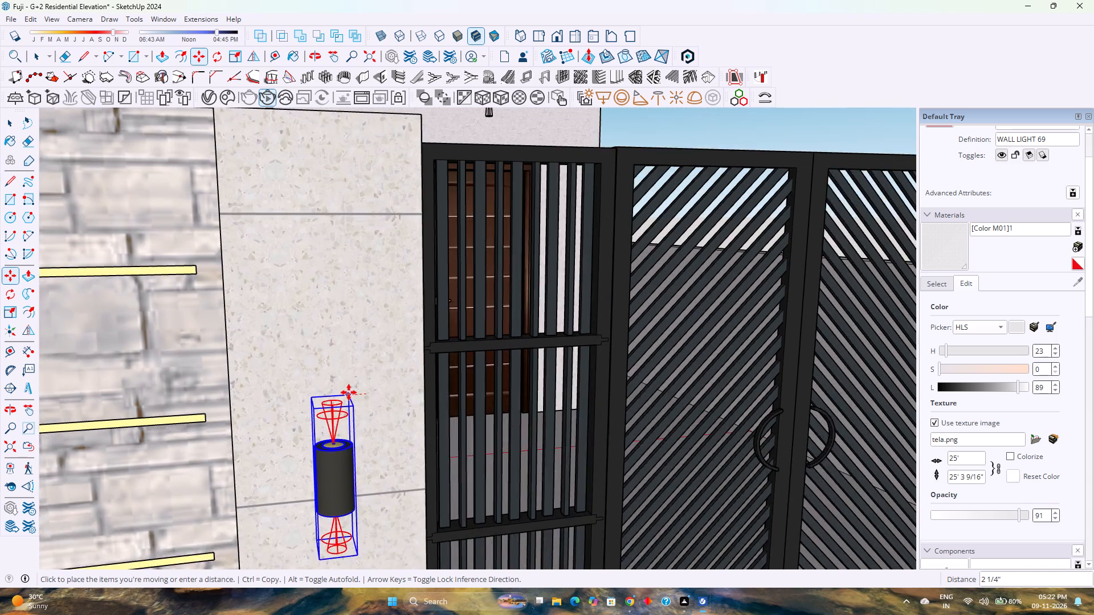
scroll(349, 392, up, 1)
click(349, 392)
scroll(351, 361, down, 15)
scroll(351, 361, up, 1)
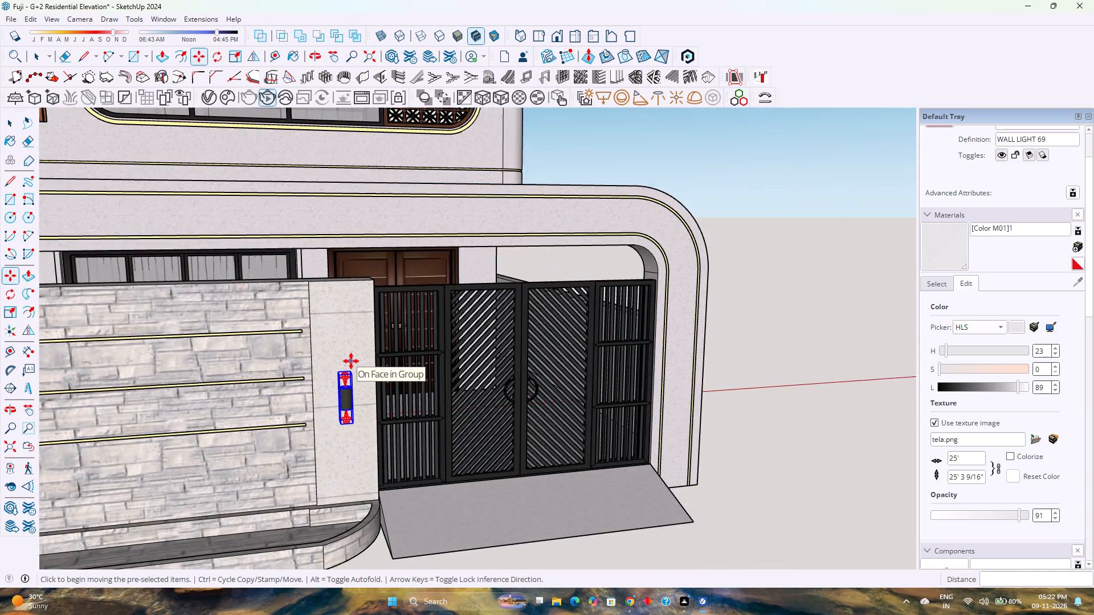
scroll(351, 361, down, 6)
key(space)
scroll(351, 361, down, 6)
key(Escape)
scroll(351, 361, down, 3)
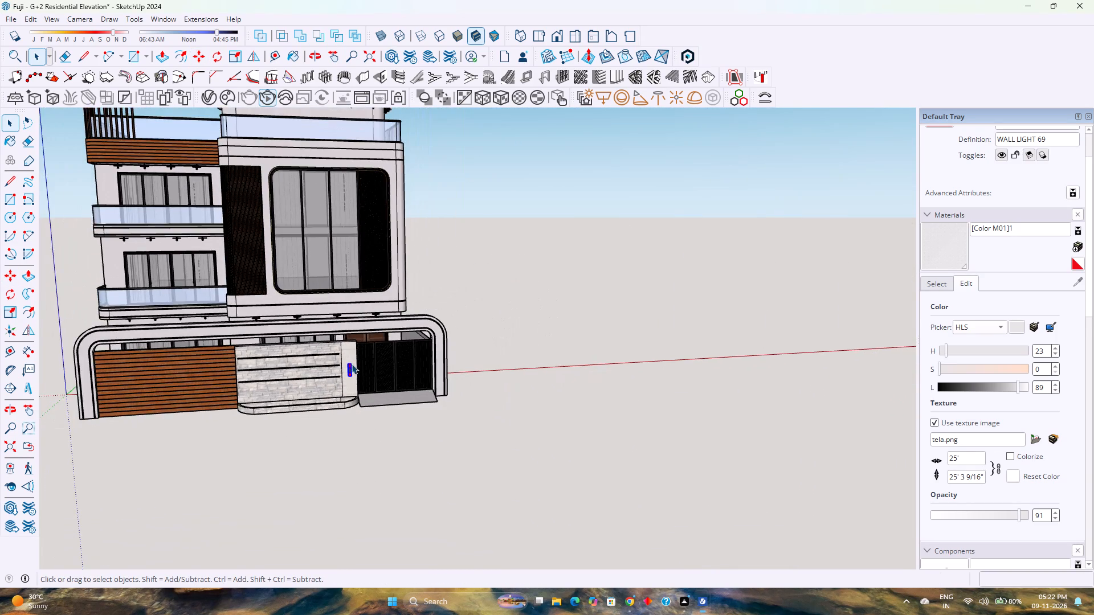
Scale the wall light down uniformly from a lower corner, keeping its opposite upper corner fixed.
middle_drag(352, 364, 309, 306)
scroll(344, 354, up, 15)
key(s)
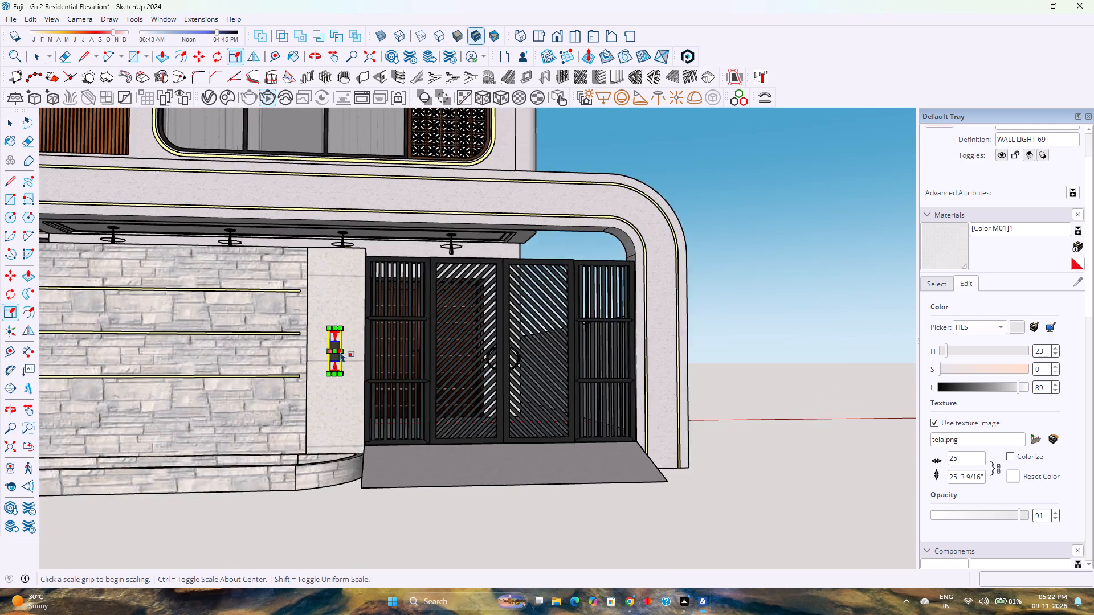
scroll(325, 370, up, 5)
click(329, 376)
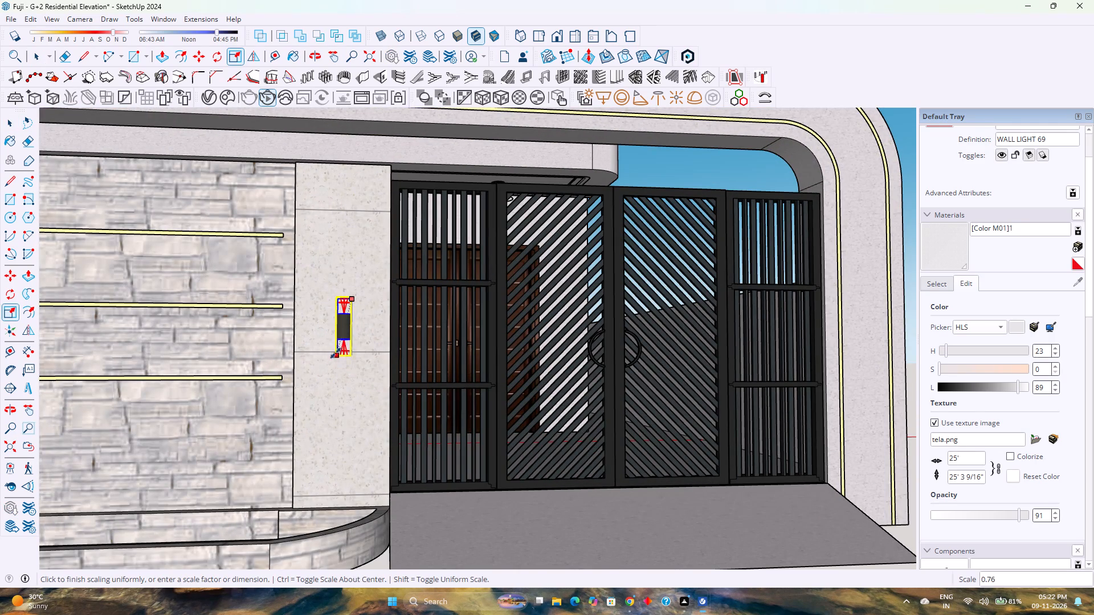
click(338, 346)
scroll(356, 311, up, 6)
Move the reduced wall light slightly farther from the gate to centre it on the pillar face.
key(m)
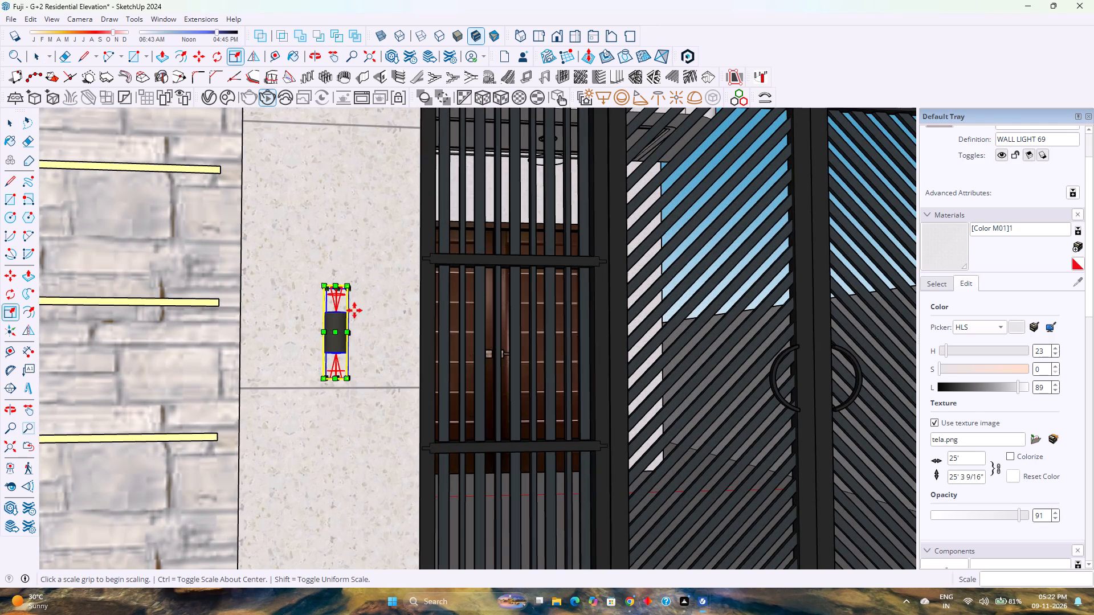
scroll(352, 308, up, 4)
middle_drag(354, 309, 389, 393)
middle_click(389, 393)
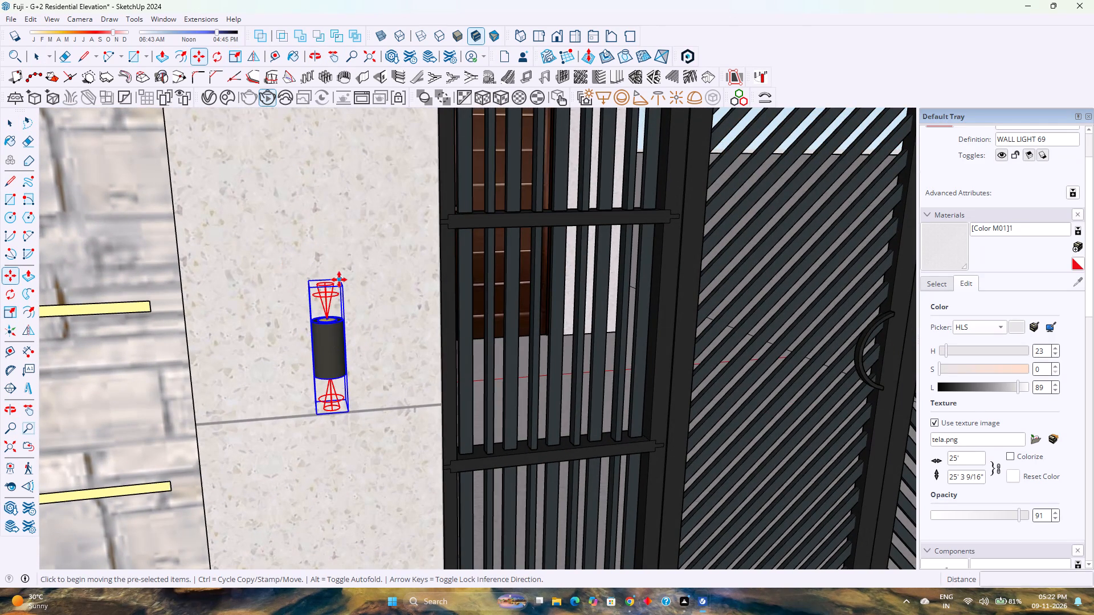
click(339, 280)
click(330, 281)
scroll(308, 298, down, 5)
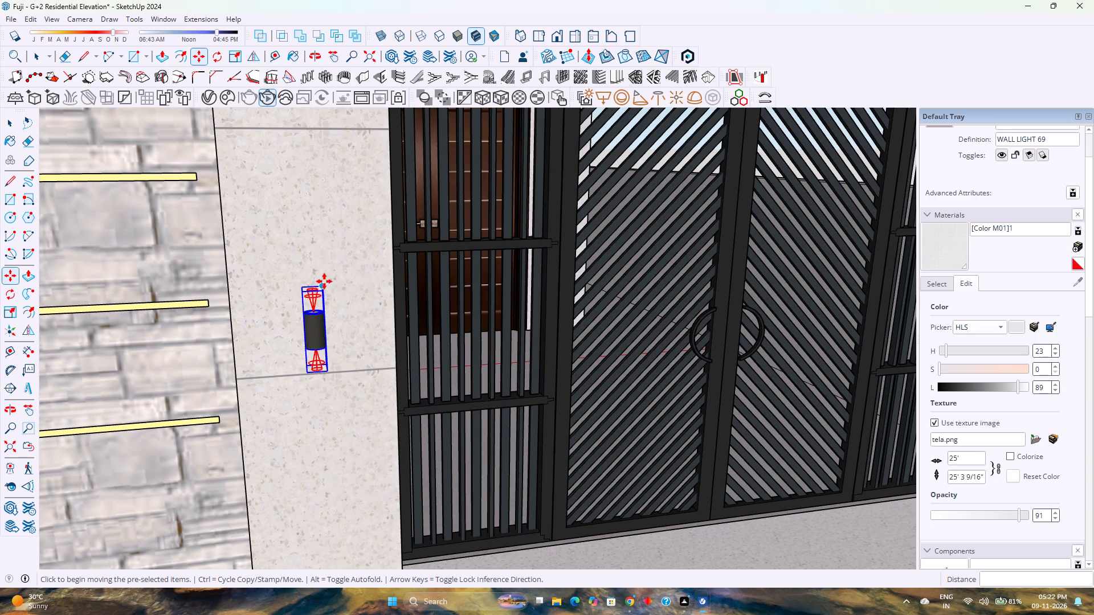
key(space)
Change the intensity units of V-Ray Spot Light#4 to Radiant power (W).
click(209, 102)
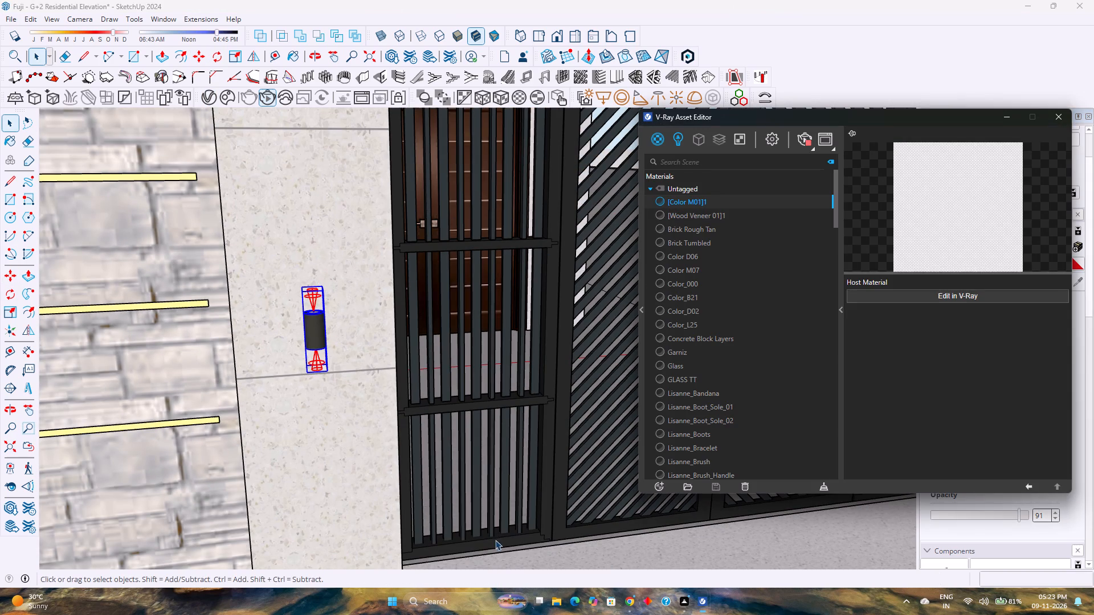
click(677, 143)
click(717, 220)
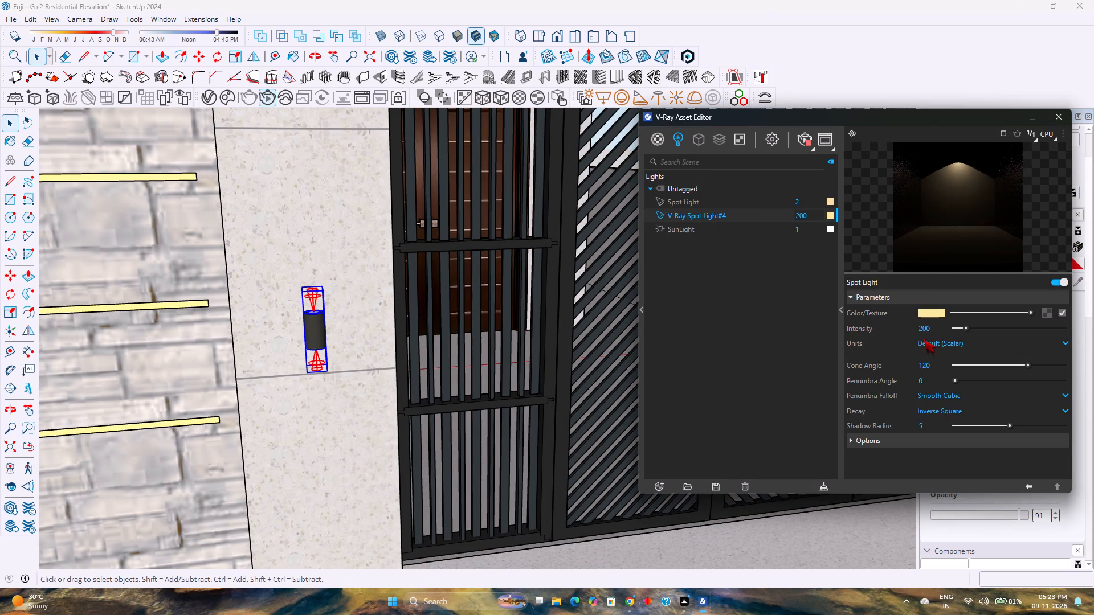
click(942, 339)
click(930, 416)
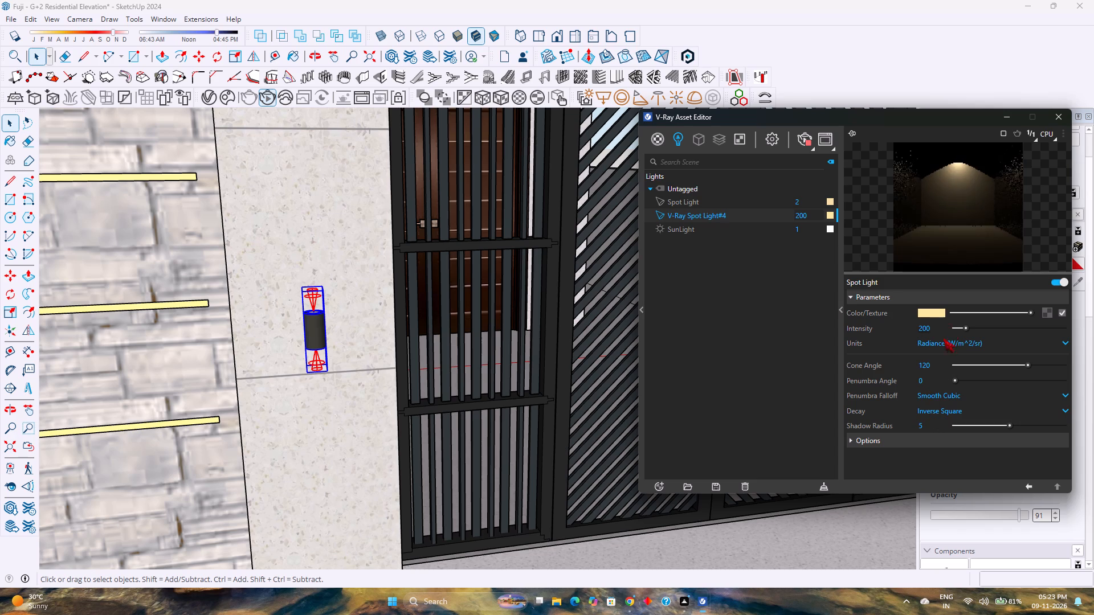
click(956, 345)
click(941, 398)
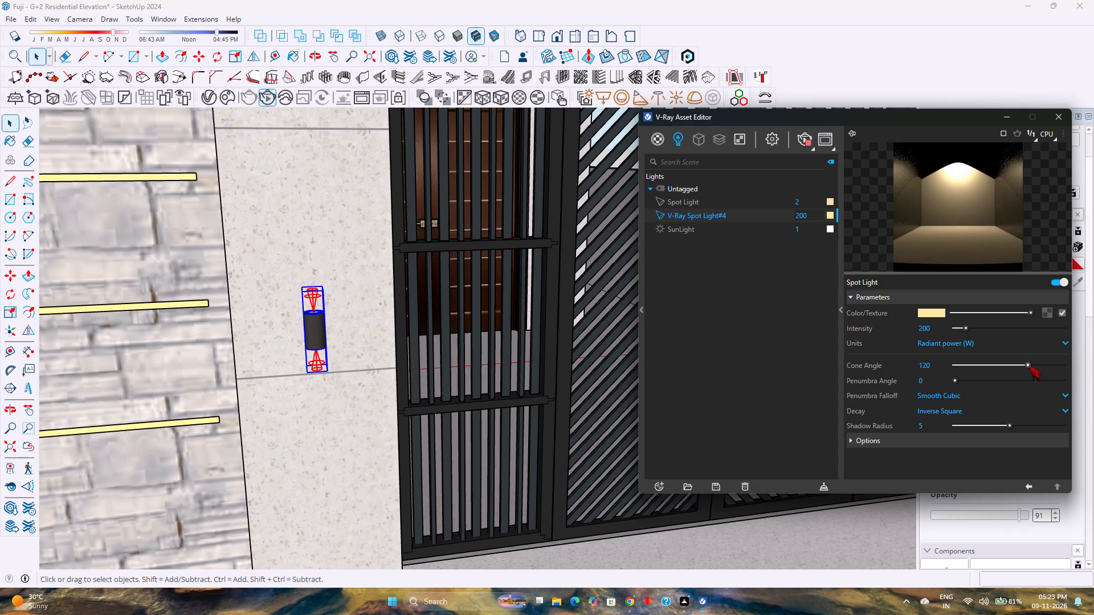
Narrow the spot light's cone angle to about 81.73.
drag(1029, 365, 1010, 367)
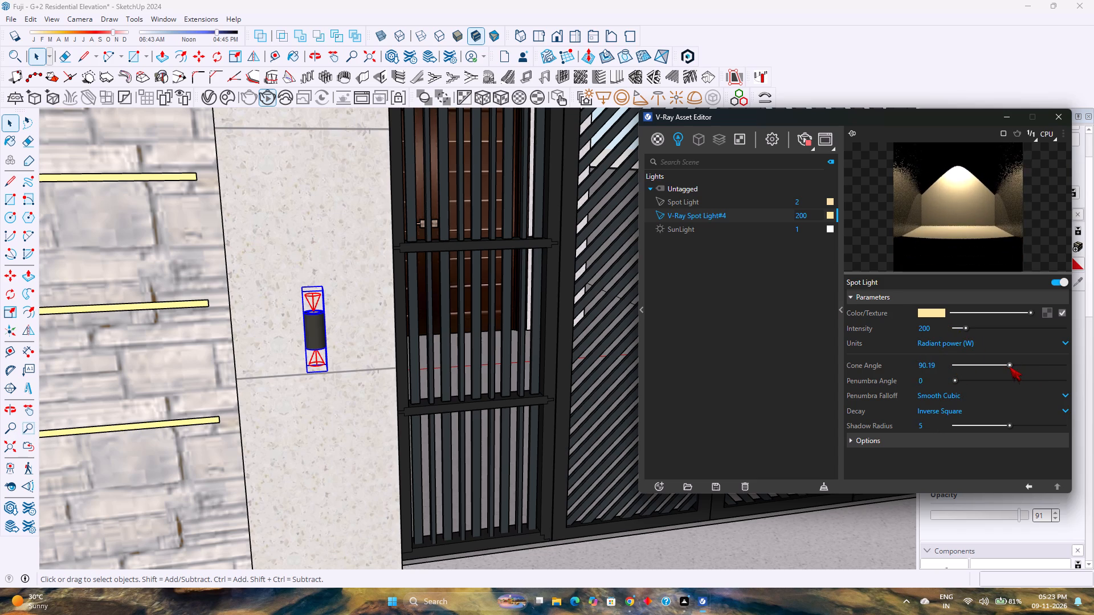
drag(1010, 367, 1005, 369)
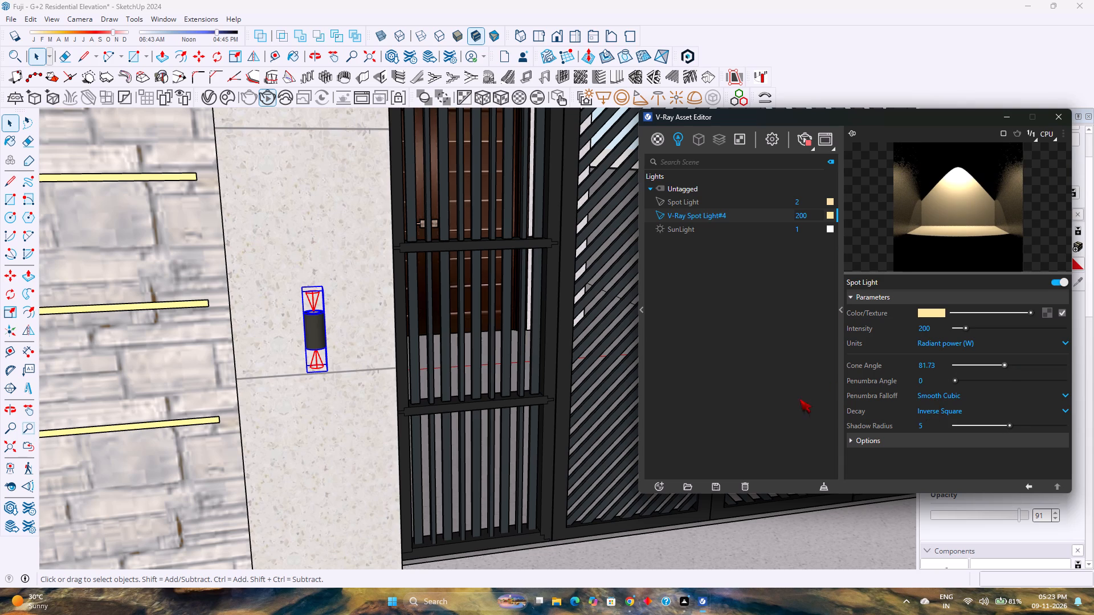
Frame the whole building in the front view and start a V-Ray interactive render of it.
scroll(394, 384, down, 11)
middle_drag(412, 431, 354, 396)
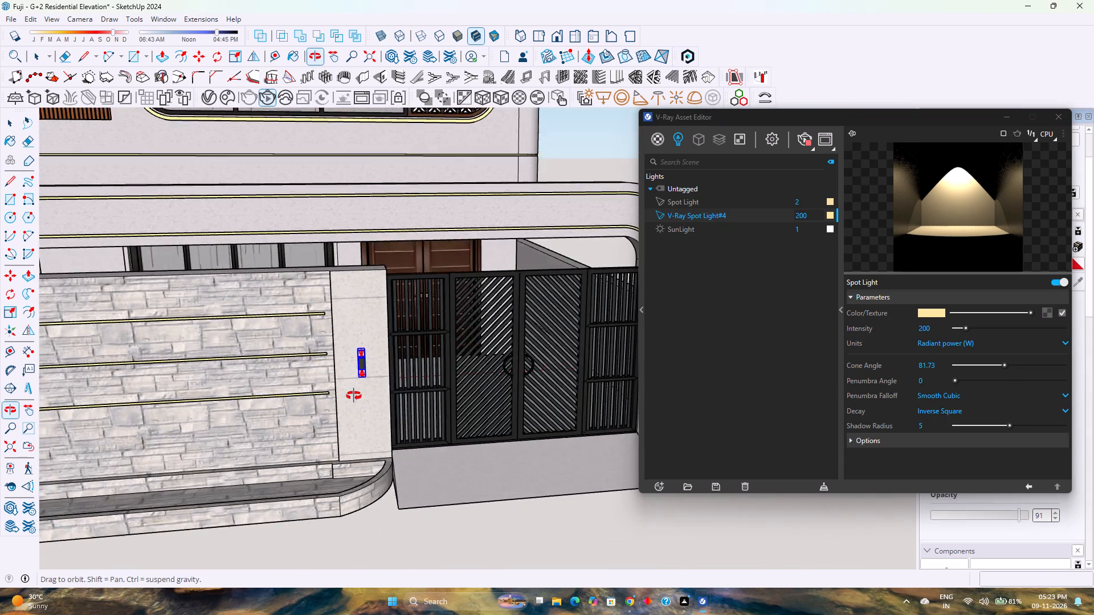
middle_drag(354, 396, 345, 386)
scroll(343, 378, down, 5)
click(555, 28)
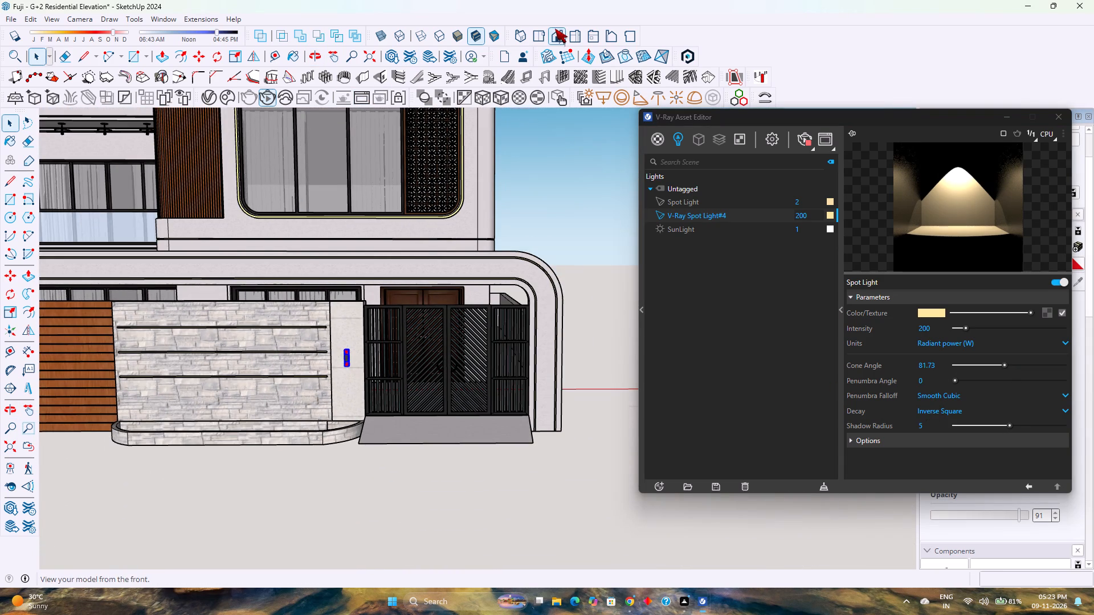
scroll(411, 317, down, 4)
shift+middle_drag(459, 278, 465, 308)
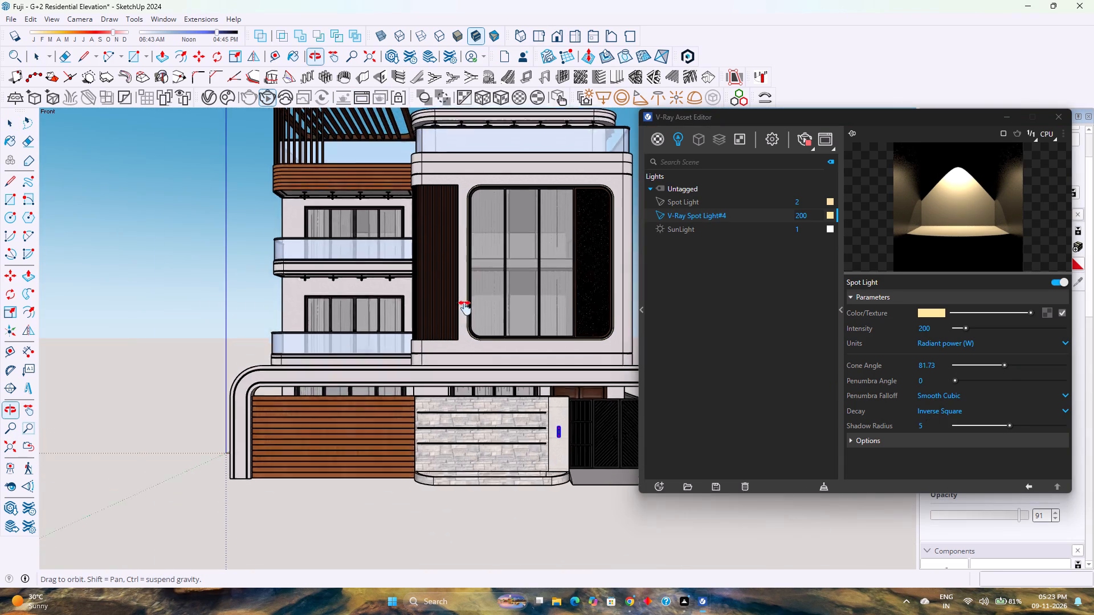
shift+middle_drag(465, 308, 460, 367)
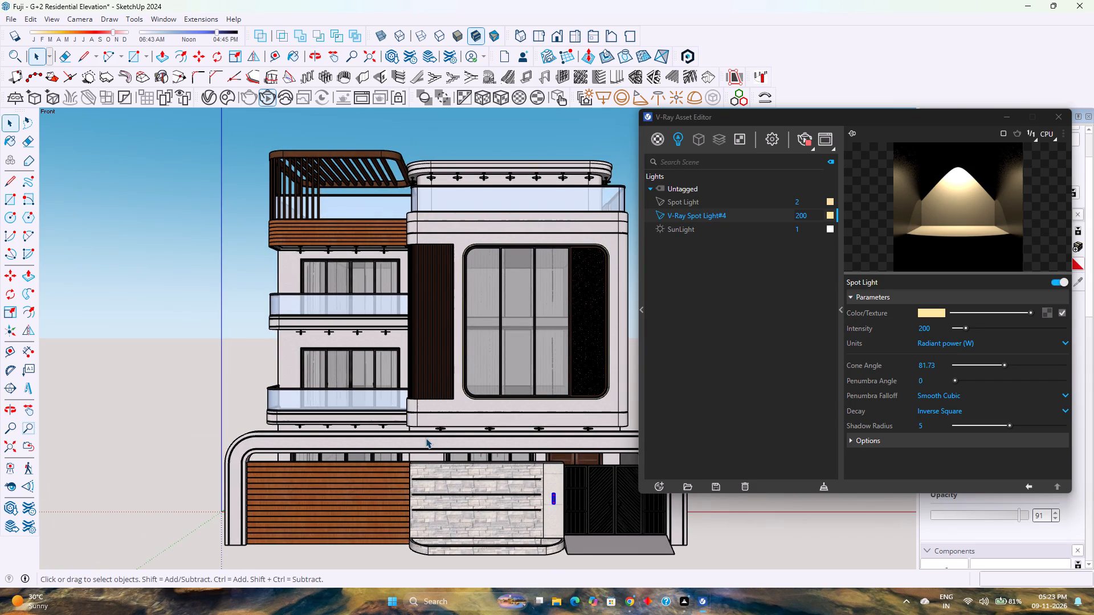
scroll(436, 458, up, 1)
shift+middle_click(438, 458)
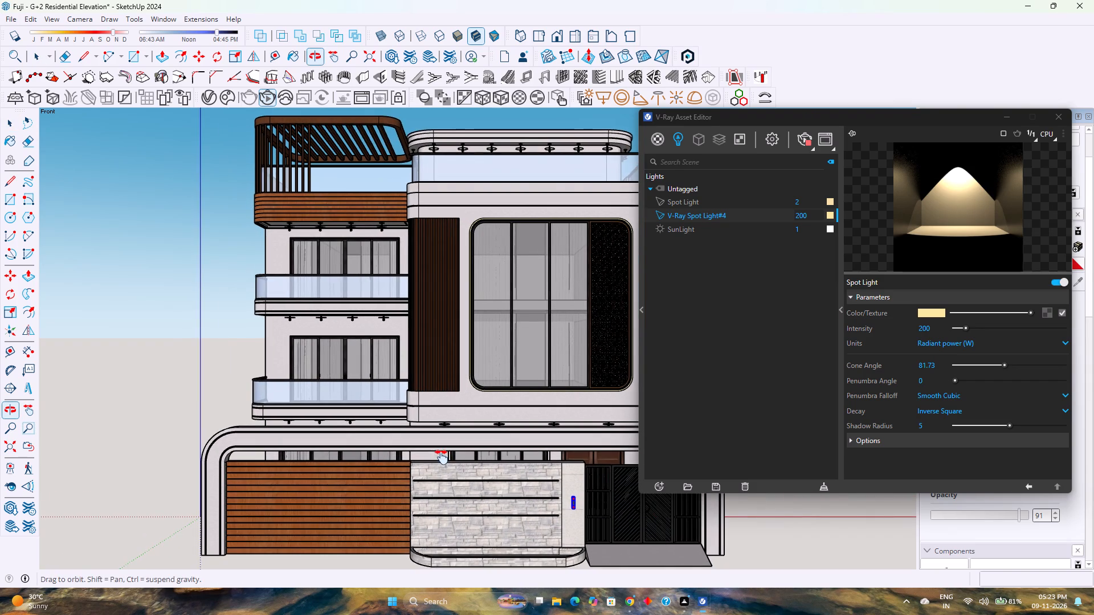
click(261, 97)
click(272, 97)
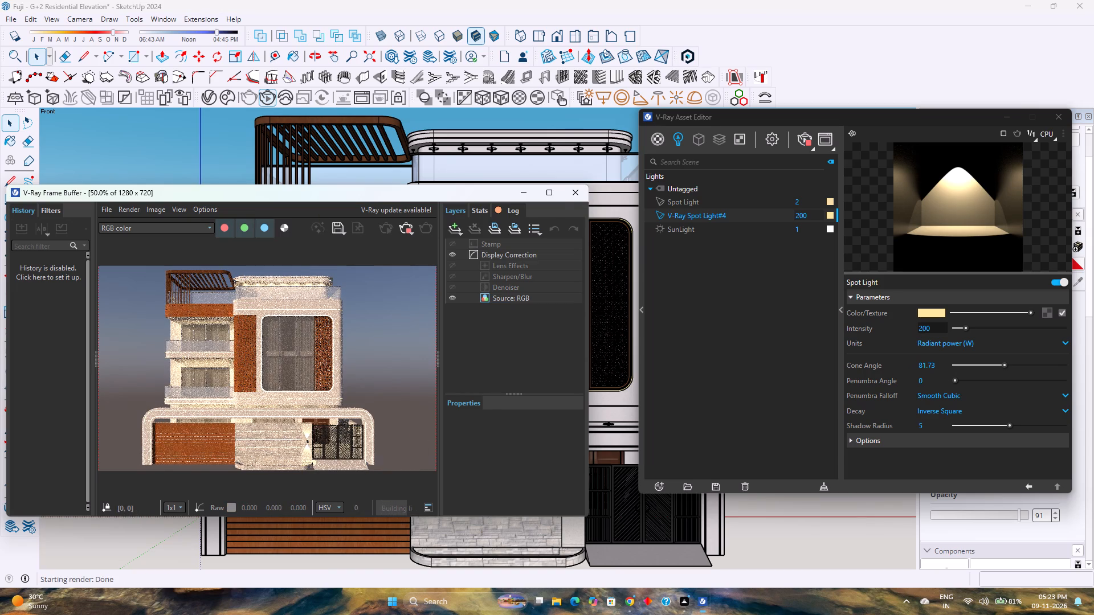
Set the spot light's intensity to 50 and its penumbra angle to about 5.65.
drag(934, 330, 912, 327)
text(50)
key(Return)
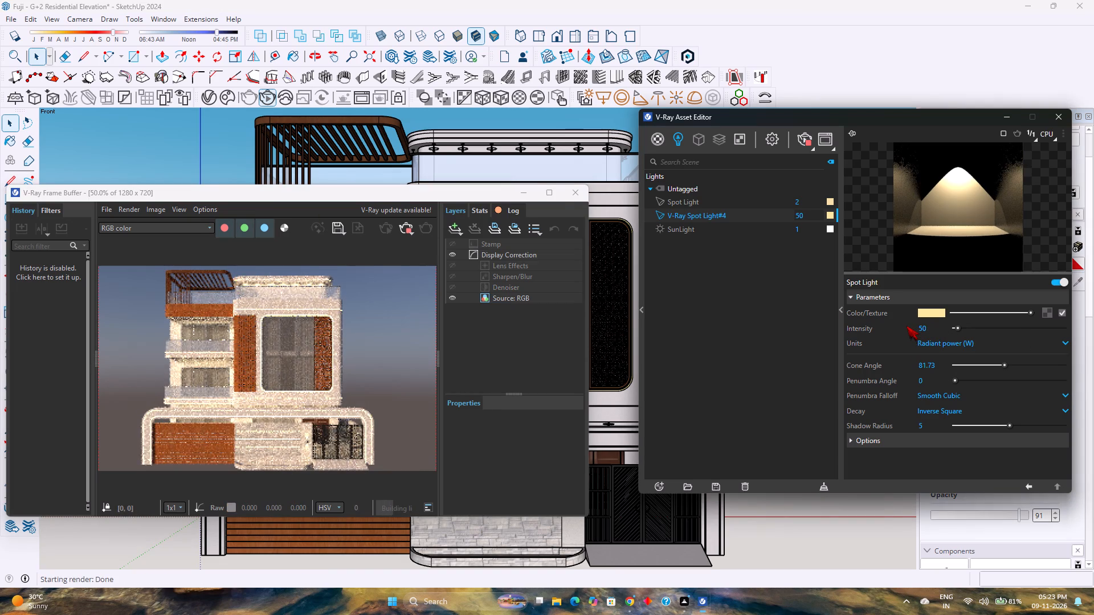
click(958, 380)
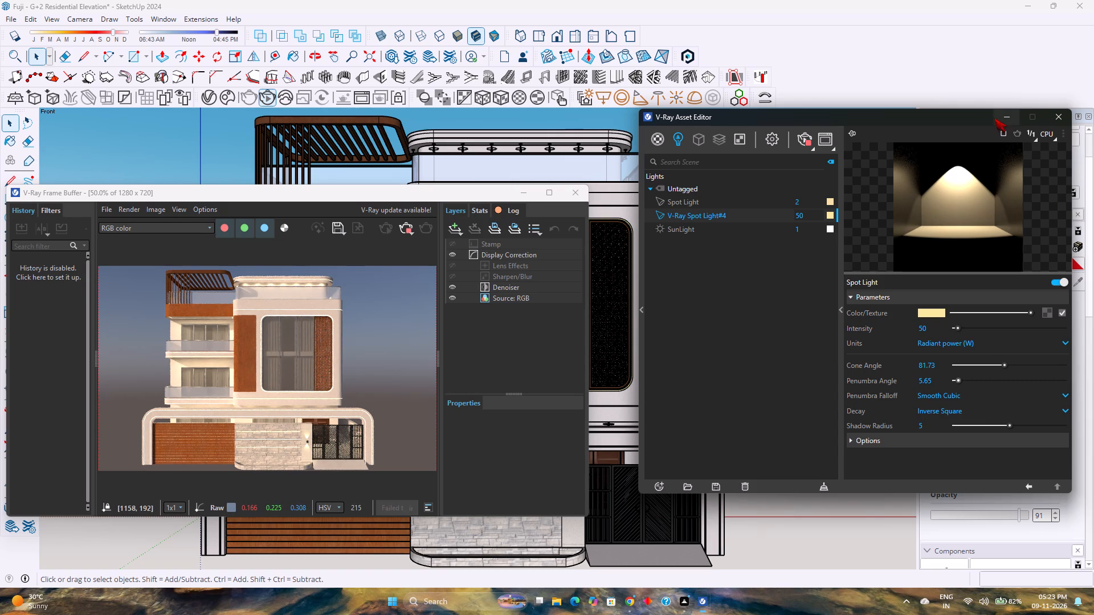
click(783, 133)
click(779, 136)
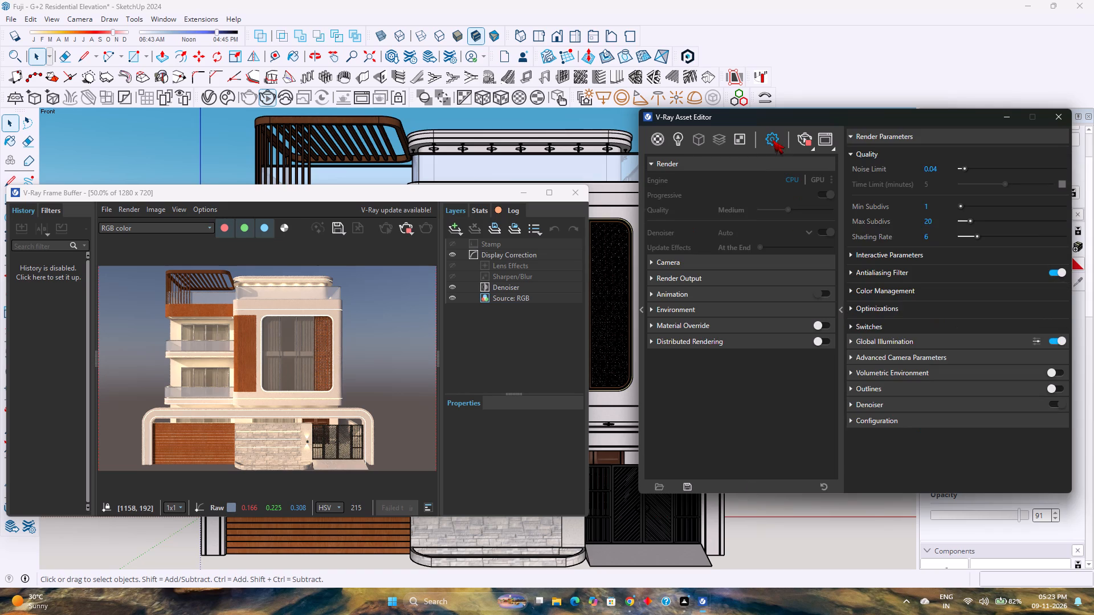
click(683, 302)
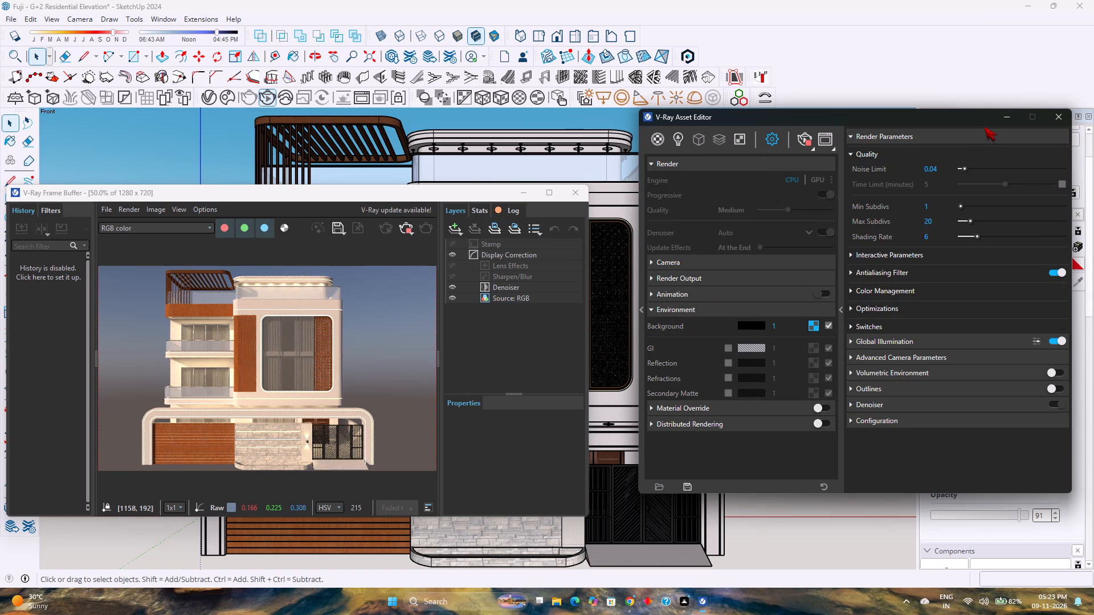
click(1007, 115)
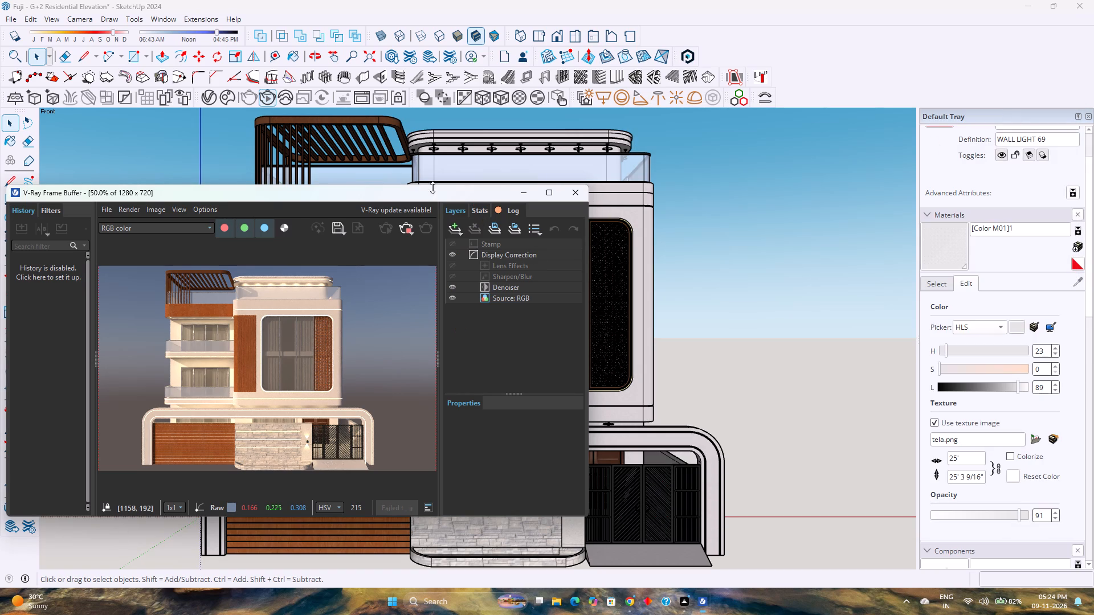
Enable Clouds in the SunLight's sky settings, keeping their default parameters.
click(214, 100)
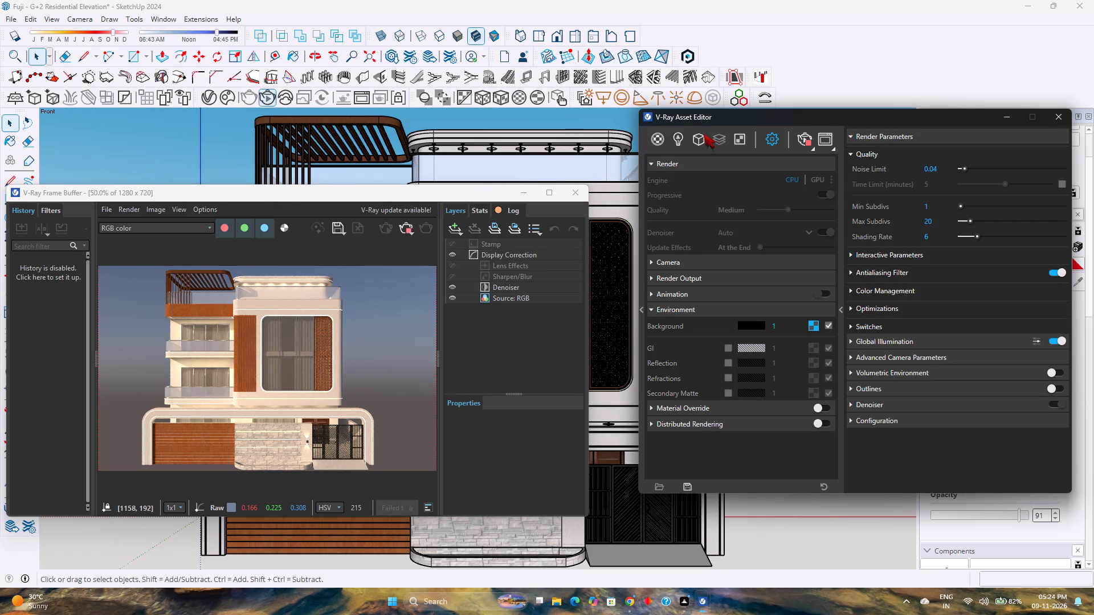
click(673, 137)
click(704, 229)
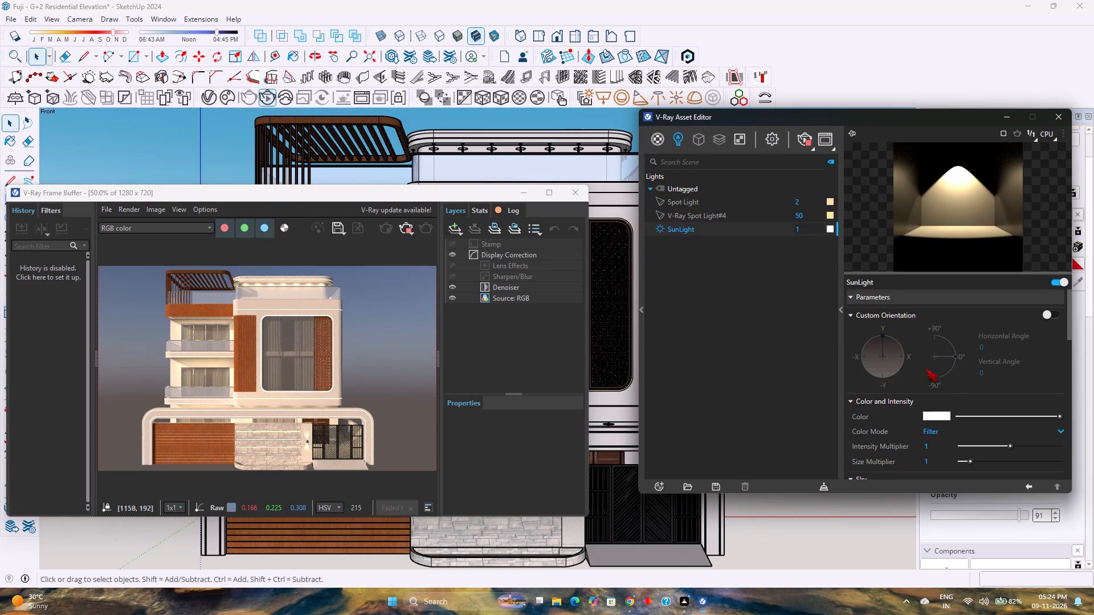
scroll(952, 398, down, 7)
scroll(922, 380, up, 2)
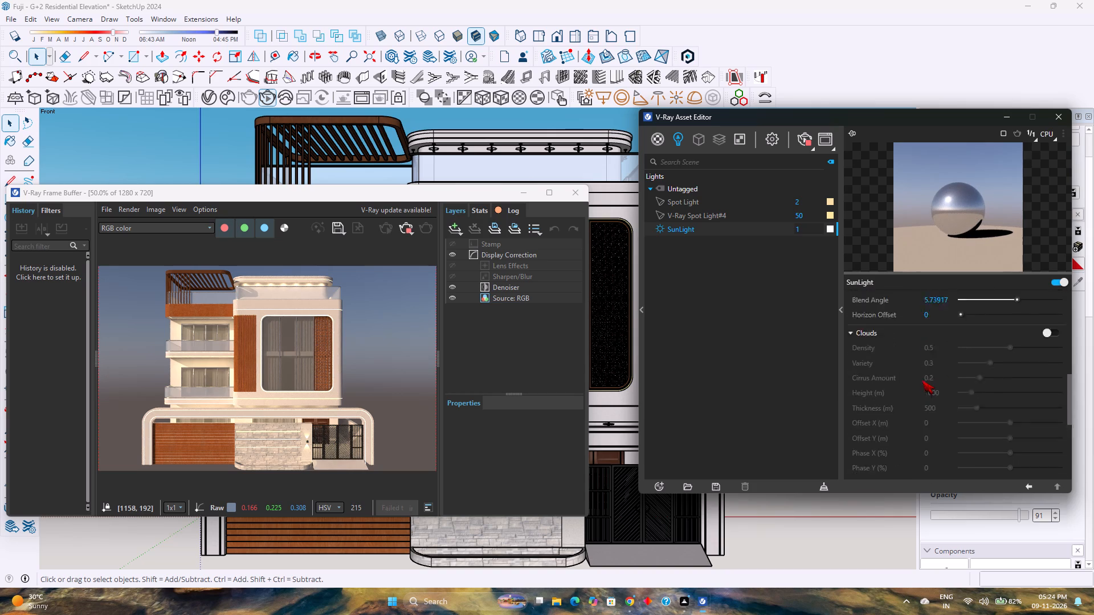
click(1048, 370)
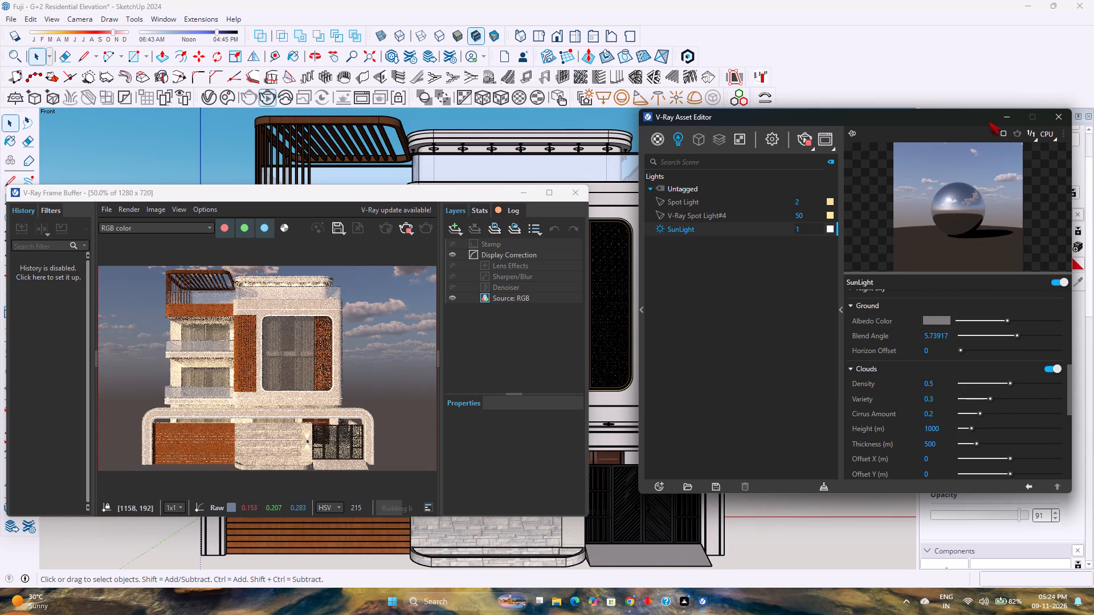
click(1006, 120)
Stop the interactive render and start a full production render of the front elevation.
click(410, 232)
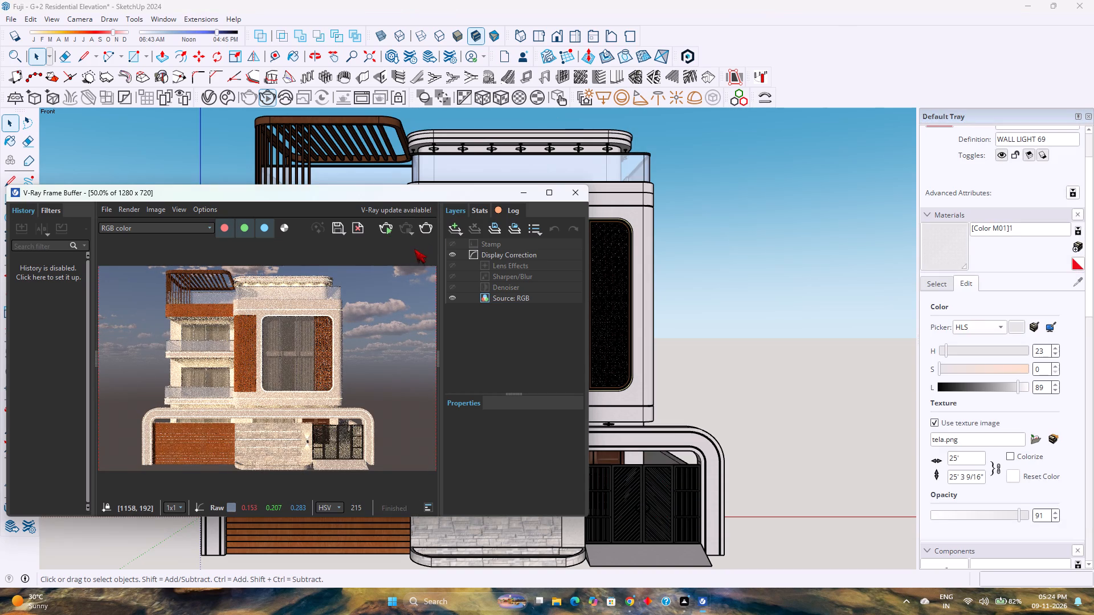
click(427, 232)
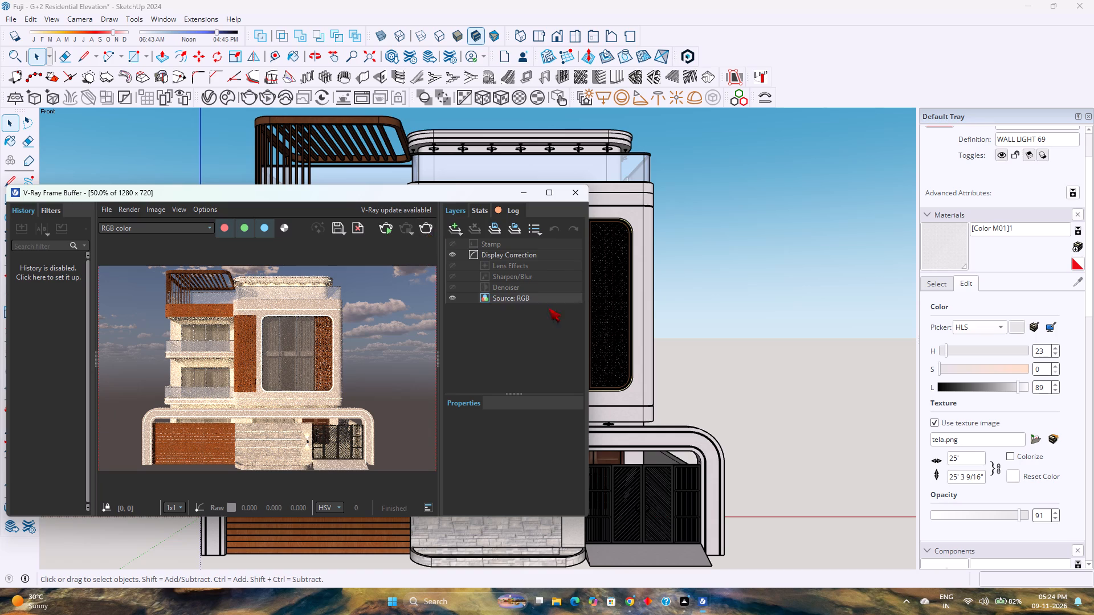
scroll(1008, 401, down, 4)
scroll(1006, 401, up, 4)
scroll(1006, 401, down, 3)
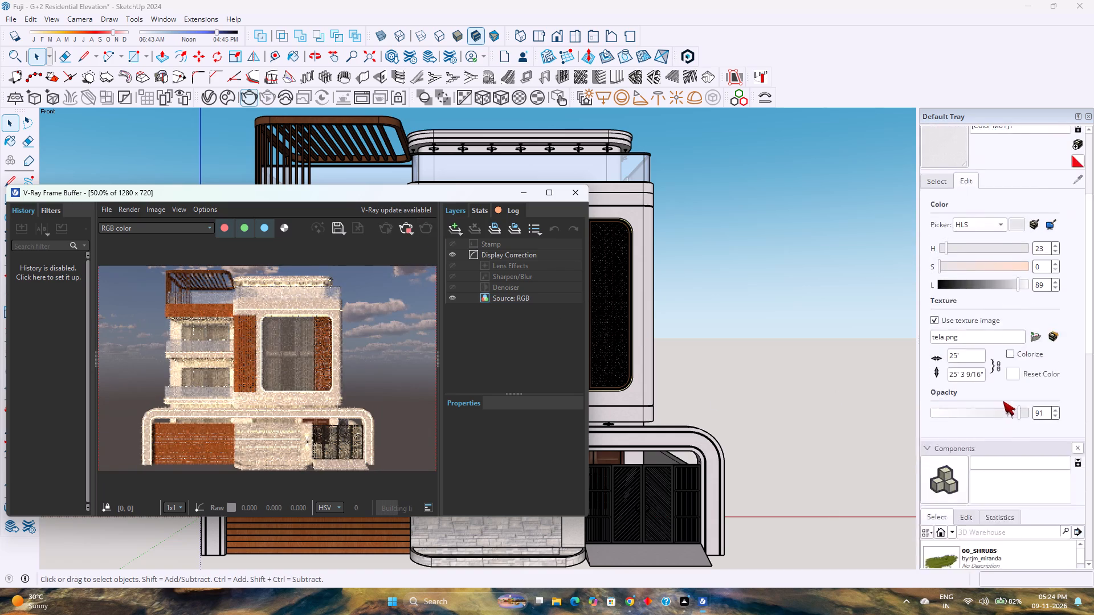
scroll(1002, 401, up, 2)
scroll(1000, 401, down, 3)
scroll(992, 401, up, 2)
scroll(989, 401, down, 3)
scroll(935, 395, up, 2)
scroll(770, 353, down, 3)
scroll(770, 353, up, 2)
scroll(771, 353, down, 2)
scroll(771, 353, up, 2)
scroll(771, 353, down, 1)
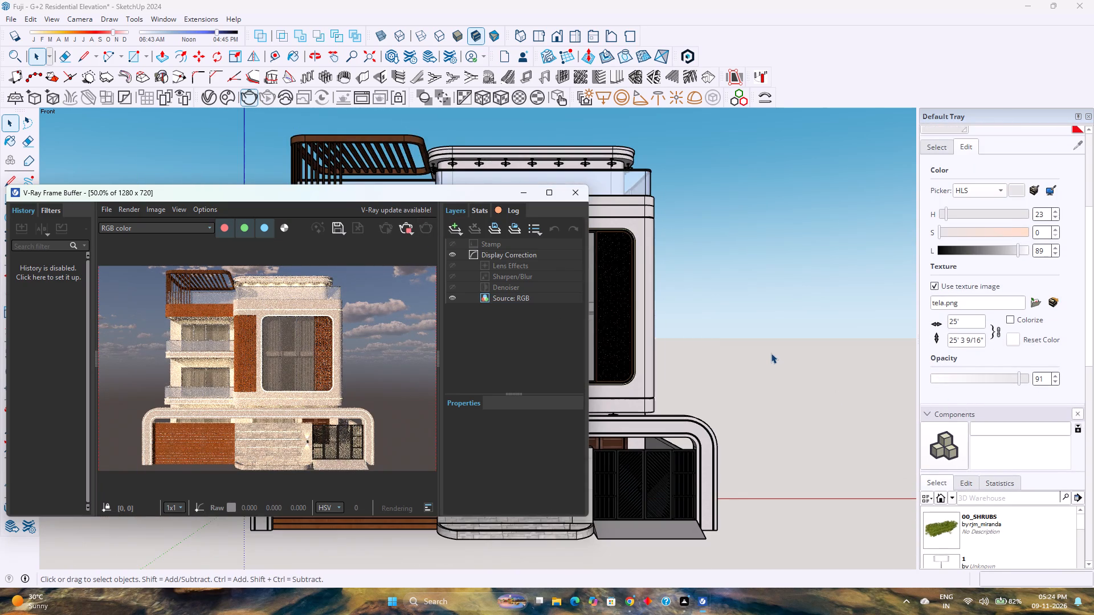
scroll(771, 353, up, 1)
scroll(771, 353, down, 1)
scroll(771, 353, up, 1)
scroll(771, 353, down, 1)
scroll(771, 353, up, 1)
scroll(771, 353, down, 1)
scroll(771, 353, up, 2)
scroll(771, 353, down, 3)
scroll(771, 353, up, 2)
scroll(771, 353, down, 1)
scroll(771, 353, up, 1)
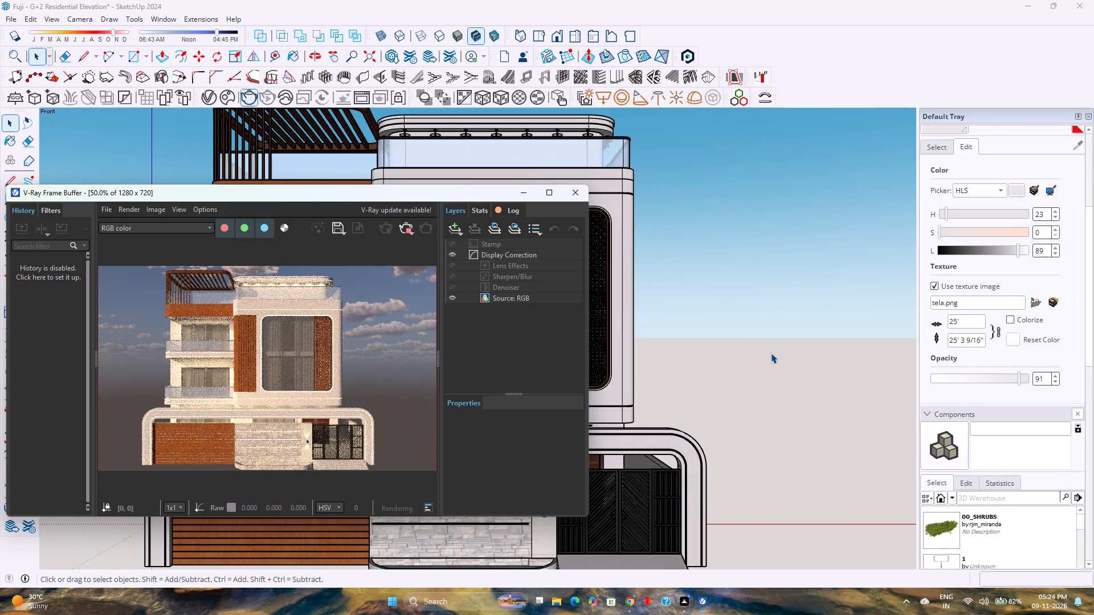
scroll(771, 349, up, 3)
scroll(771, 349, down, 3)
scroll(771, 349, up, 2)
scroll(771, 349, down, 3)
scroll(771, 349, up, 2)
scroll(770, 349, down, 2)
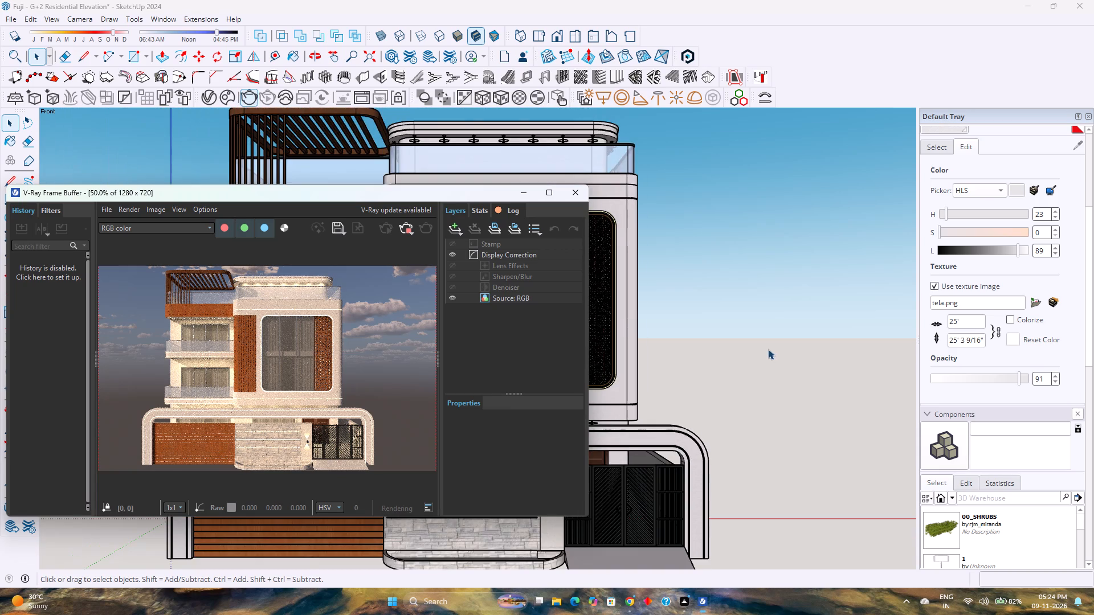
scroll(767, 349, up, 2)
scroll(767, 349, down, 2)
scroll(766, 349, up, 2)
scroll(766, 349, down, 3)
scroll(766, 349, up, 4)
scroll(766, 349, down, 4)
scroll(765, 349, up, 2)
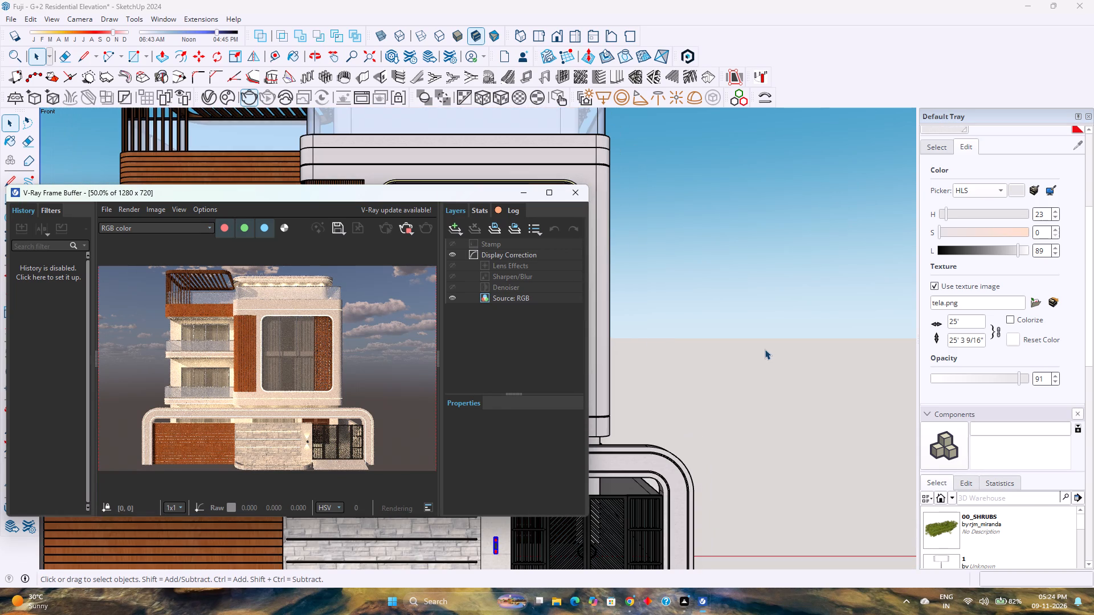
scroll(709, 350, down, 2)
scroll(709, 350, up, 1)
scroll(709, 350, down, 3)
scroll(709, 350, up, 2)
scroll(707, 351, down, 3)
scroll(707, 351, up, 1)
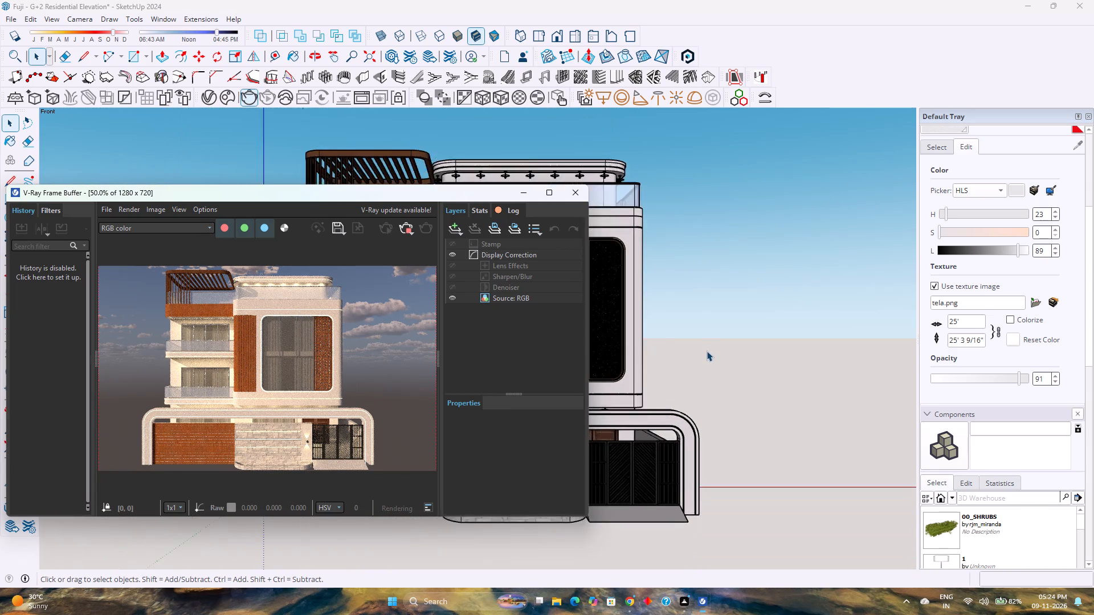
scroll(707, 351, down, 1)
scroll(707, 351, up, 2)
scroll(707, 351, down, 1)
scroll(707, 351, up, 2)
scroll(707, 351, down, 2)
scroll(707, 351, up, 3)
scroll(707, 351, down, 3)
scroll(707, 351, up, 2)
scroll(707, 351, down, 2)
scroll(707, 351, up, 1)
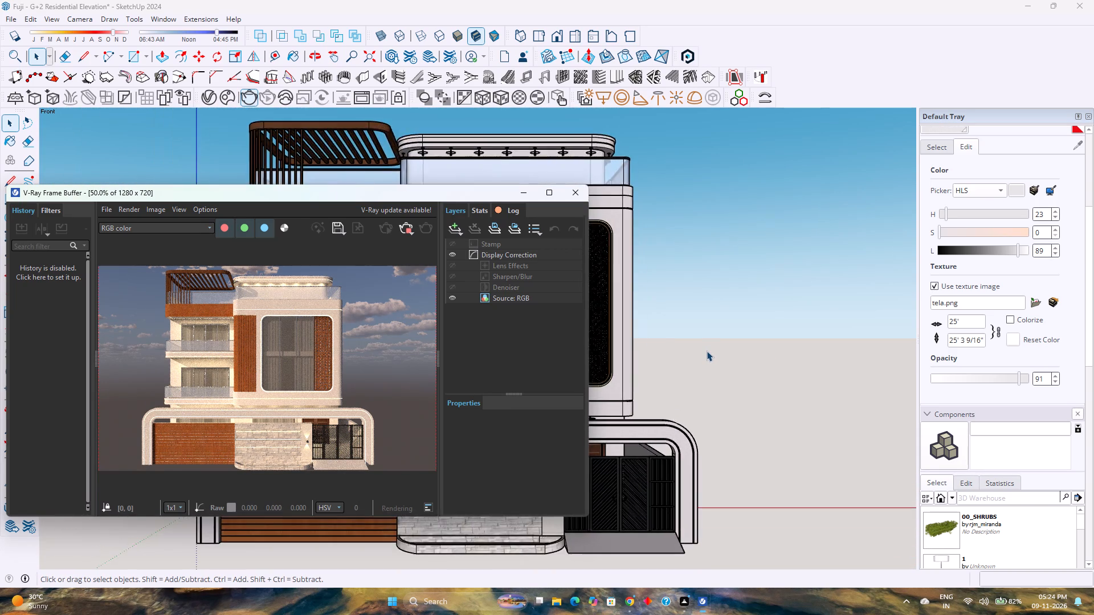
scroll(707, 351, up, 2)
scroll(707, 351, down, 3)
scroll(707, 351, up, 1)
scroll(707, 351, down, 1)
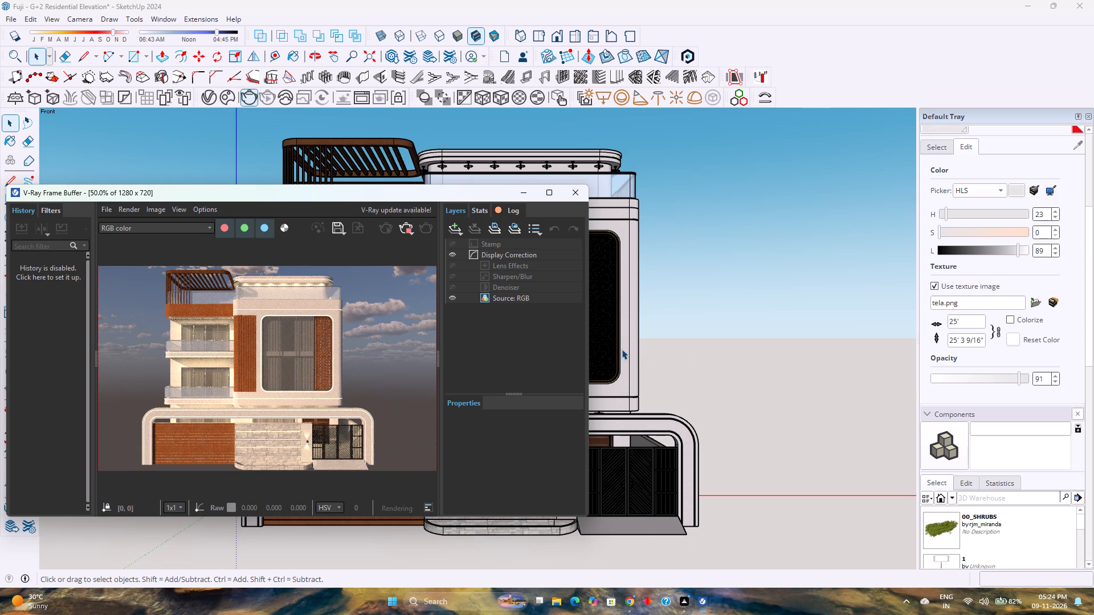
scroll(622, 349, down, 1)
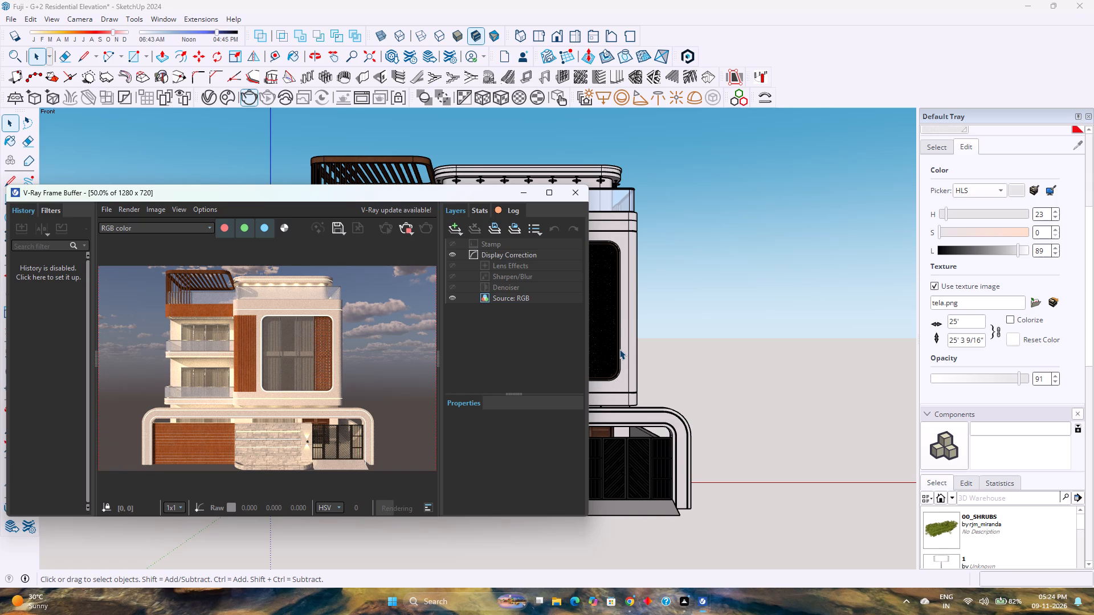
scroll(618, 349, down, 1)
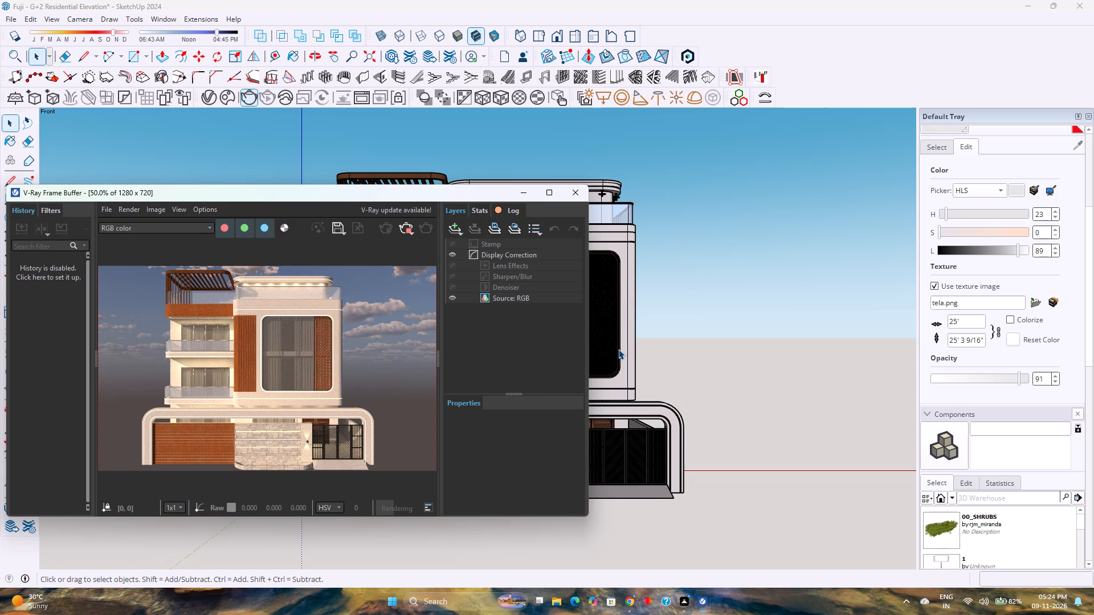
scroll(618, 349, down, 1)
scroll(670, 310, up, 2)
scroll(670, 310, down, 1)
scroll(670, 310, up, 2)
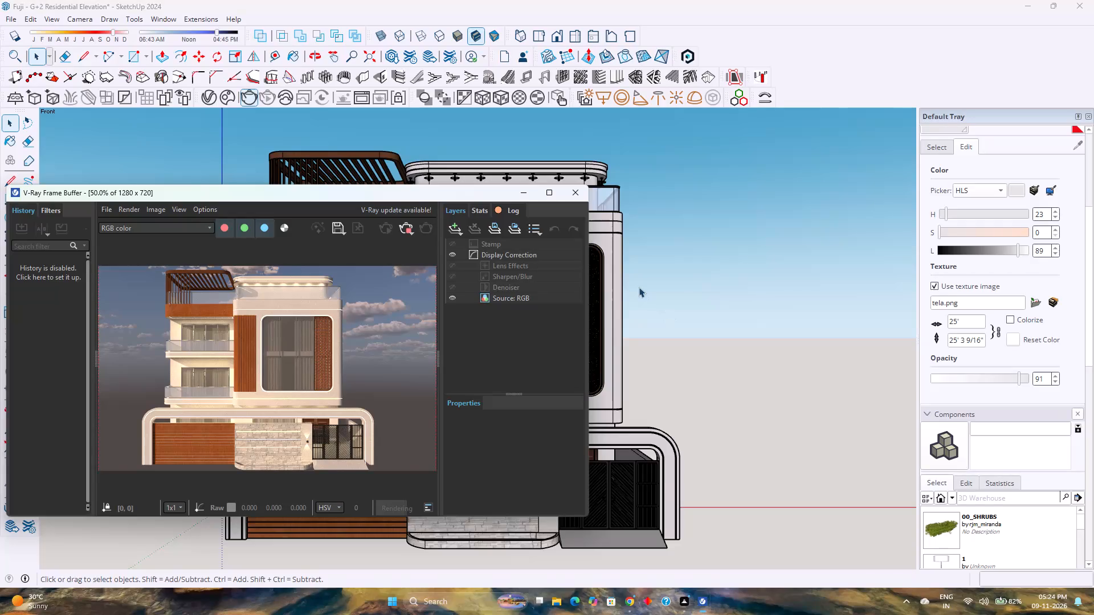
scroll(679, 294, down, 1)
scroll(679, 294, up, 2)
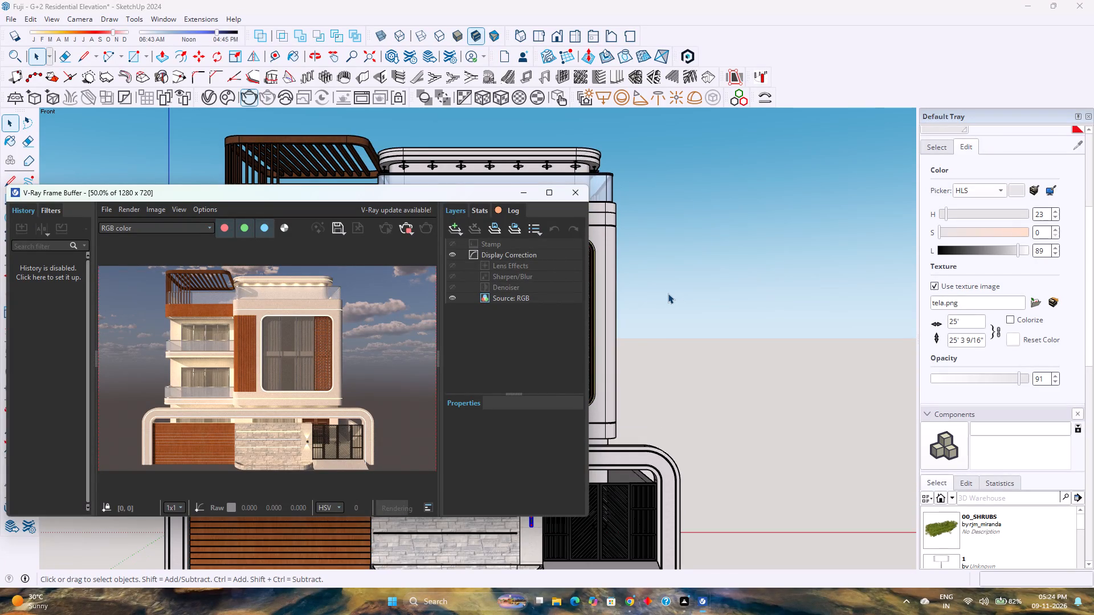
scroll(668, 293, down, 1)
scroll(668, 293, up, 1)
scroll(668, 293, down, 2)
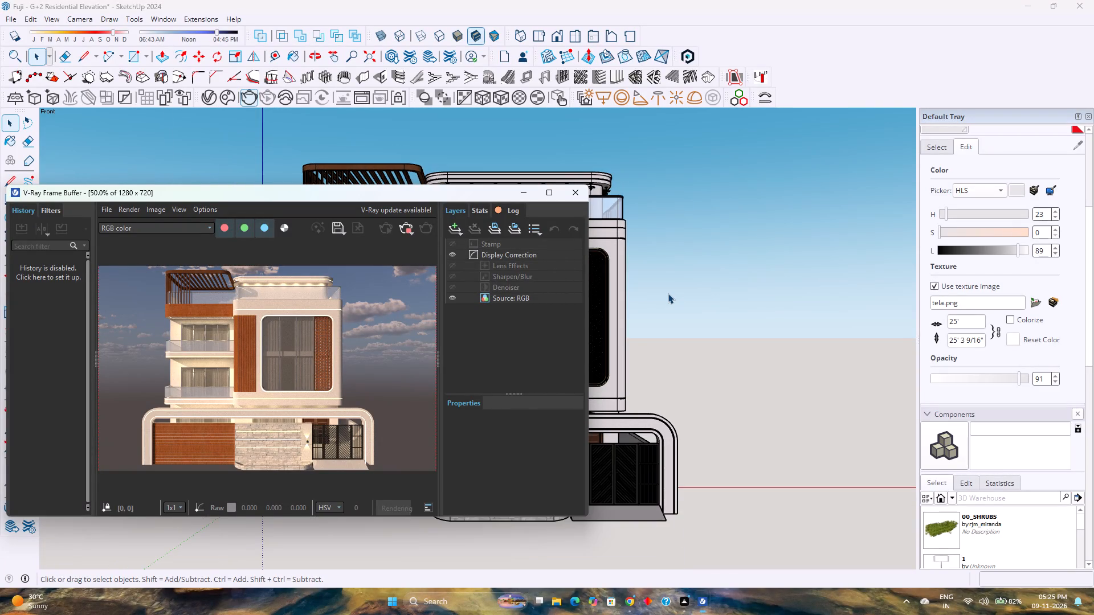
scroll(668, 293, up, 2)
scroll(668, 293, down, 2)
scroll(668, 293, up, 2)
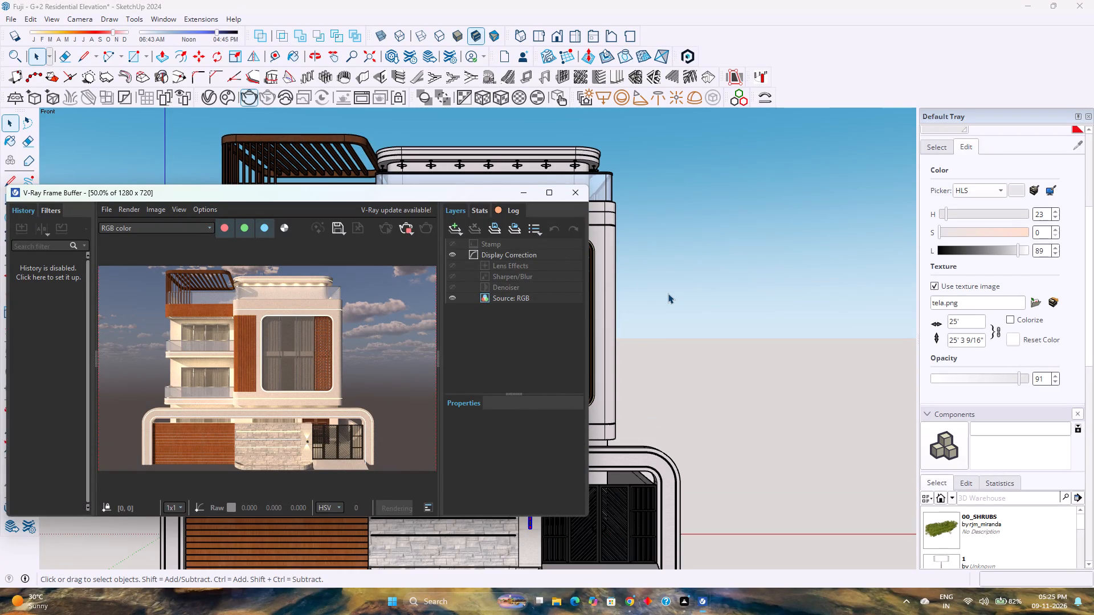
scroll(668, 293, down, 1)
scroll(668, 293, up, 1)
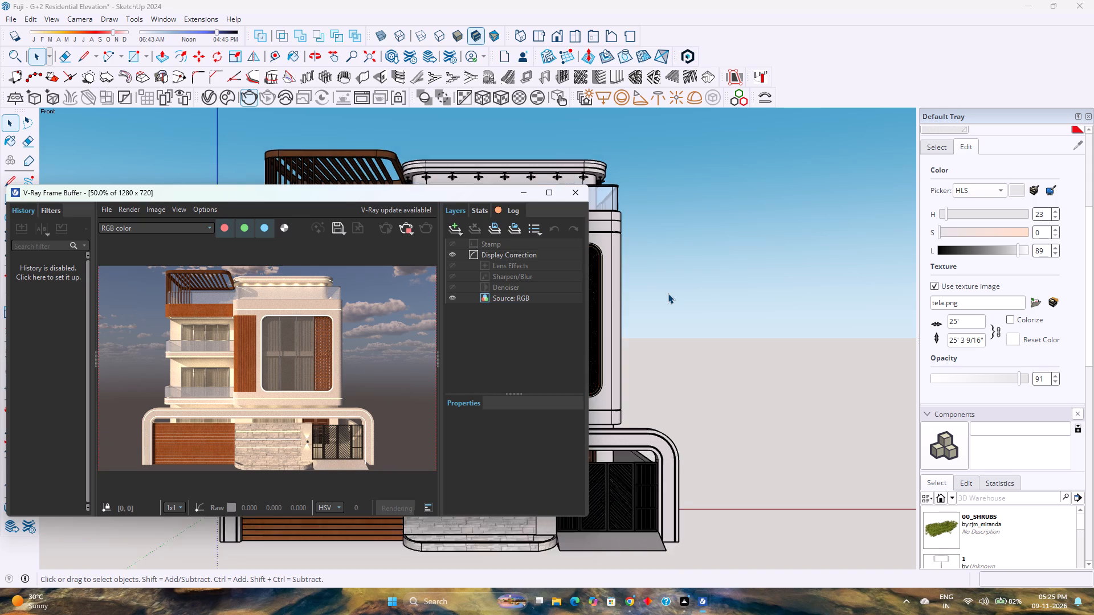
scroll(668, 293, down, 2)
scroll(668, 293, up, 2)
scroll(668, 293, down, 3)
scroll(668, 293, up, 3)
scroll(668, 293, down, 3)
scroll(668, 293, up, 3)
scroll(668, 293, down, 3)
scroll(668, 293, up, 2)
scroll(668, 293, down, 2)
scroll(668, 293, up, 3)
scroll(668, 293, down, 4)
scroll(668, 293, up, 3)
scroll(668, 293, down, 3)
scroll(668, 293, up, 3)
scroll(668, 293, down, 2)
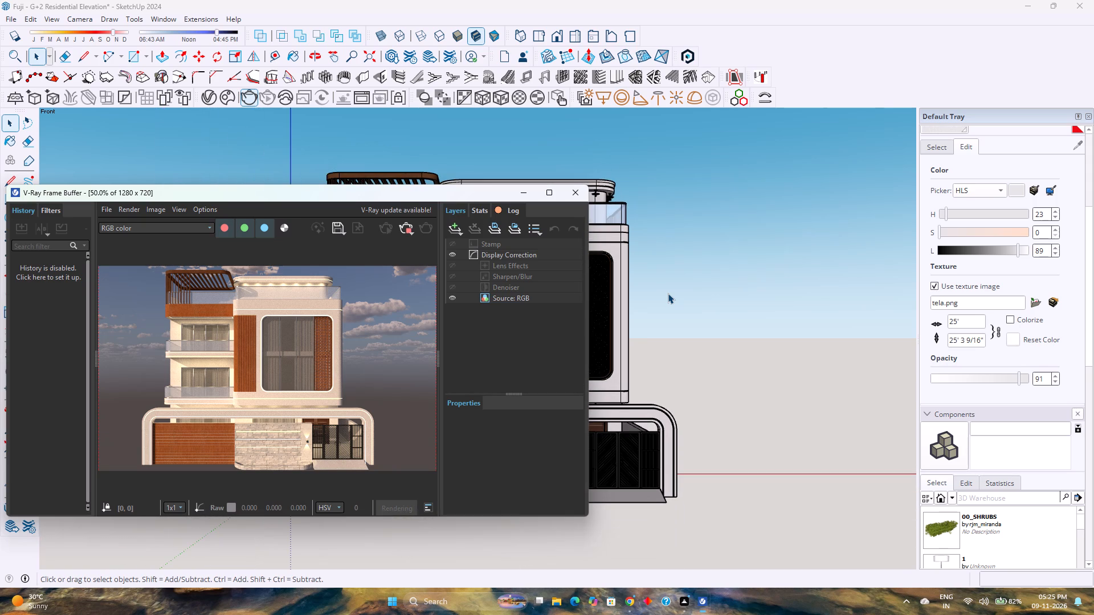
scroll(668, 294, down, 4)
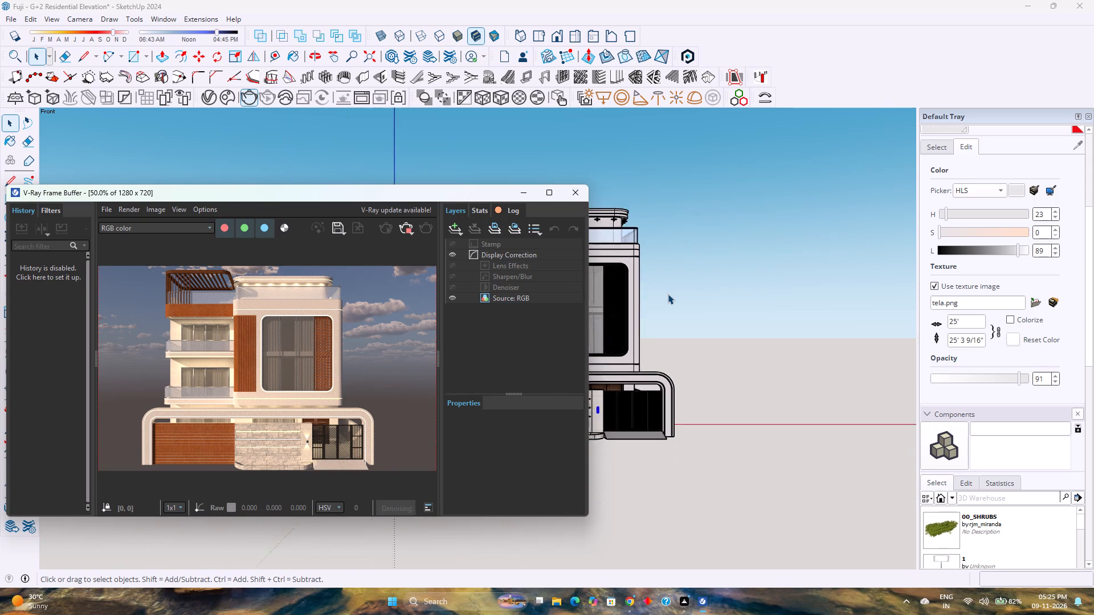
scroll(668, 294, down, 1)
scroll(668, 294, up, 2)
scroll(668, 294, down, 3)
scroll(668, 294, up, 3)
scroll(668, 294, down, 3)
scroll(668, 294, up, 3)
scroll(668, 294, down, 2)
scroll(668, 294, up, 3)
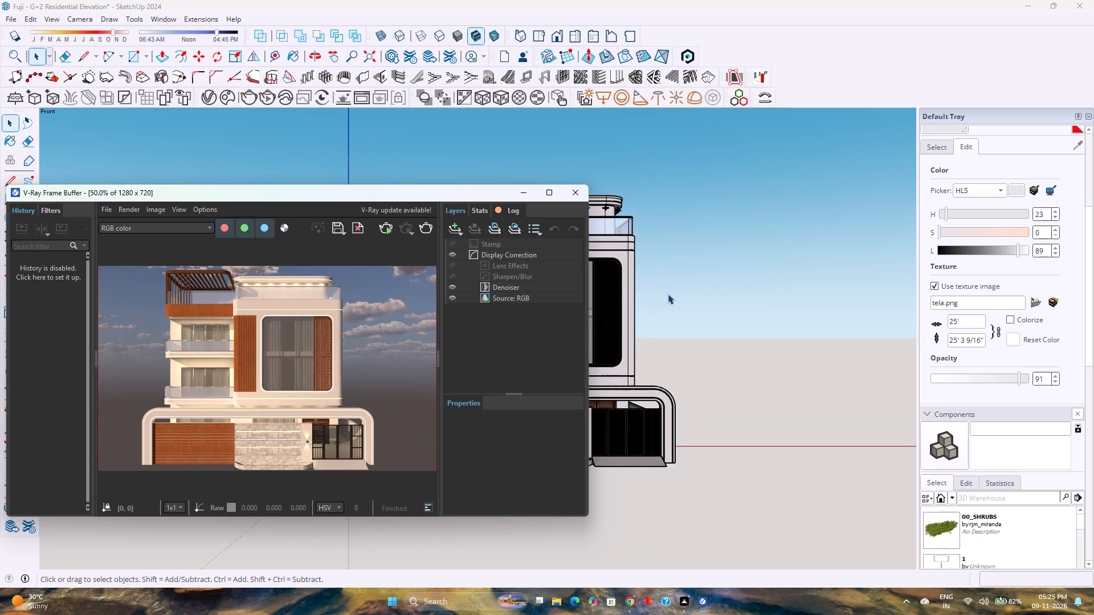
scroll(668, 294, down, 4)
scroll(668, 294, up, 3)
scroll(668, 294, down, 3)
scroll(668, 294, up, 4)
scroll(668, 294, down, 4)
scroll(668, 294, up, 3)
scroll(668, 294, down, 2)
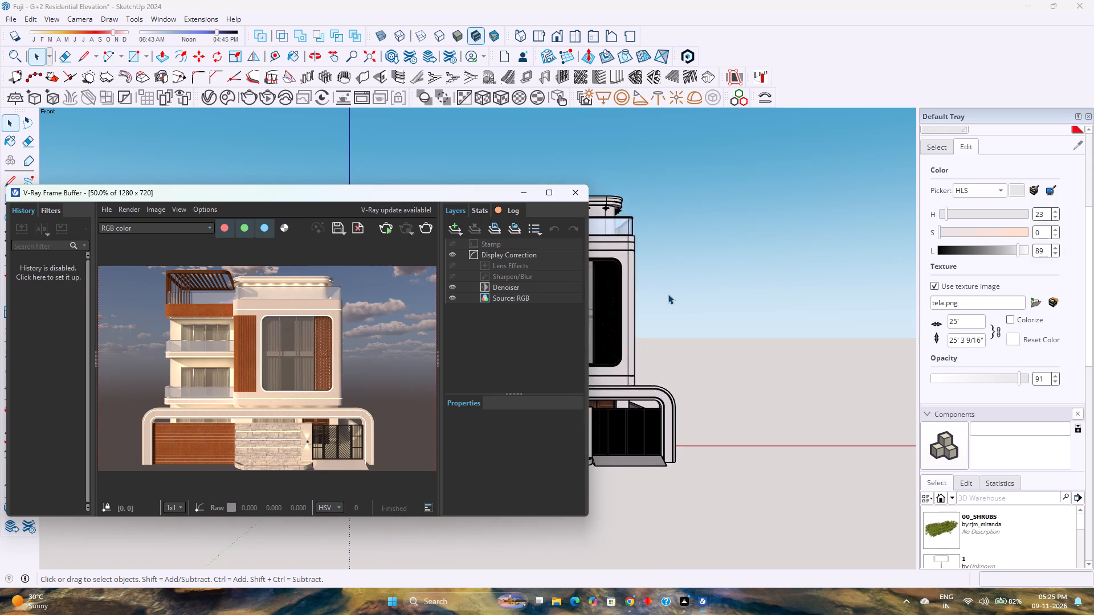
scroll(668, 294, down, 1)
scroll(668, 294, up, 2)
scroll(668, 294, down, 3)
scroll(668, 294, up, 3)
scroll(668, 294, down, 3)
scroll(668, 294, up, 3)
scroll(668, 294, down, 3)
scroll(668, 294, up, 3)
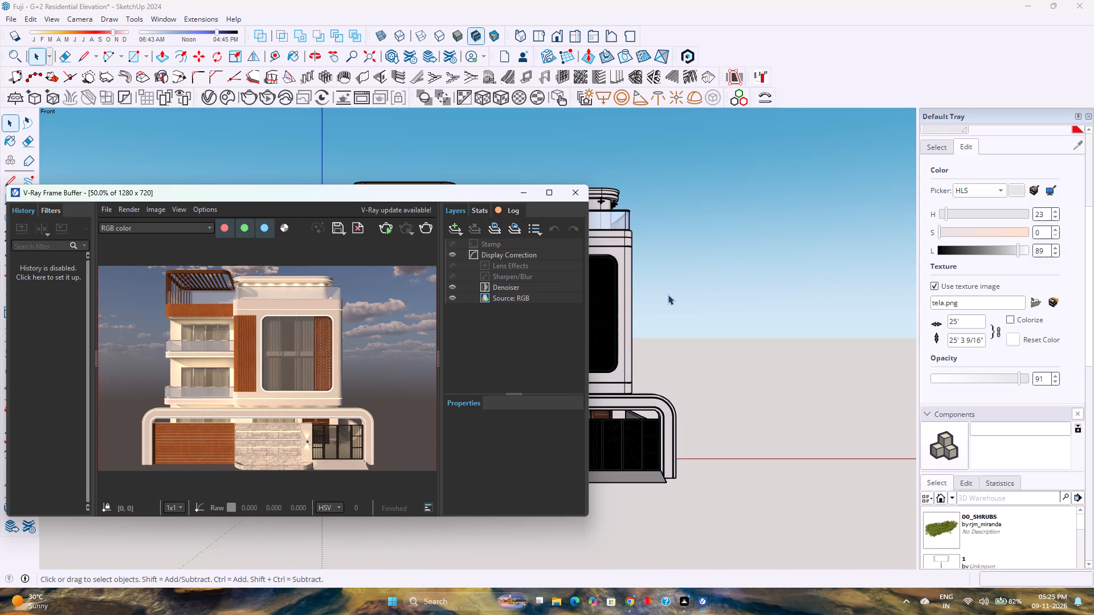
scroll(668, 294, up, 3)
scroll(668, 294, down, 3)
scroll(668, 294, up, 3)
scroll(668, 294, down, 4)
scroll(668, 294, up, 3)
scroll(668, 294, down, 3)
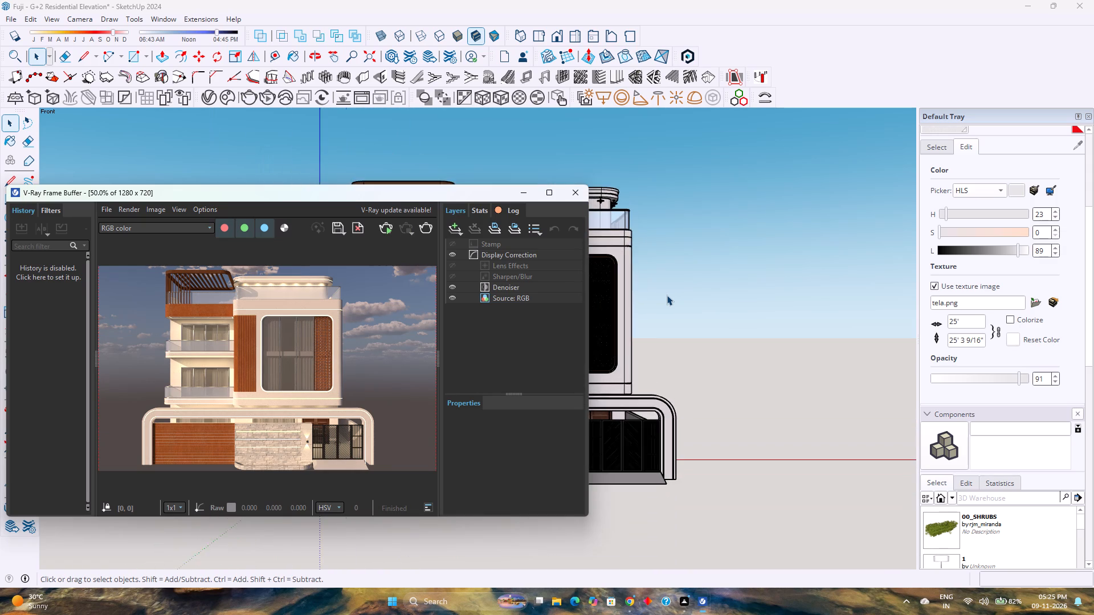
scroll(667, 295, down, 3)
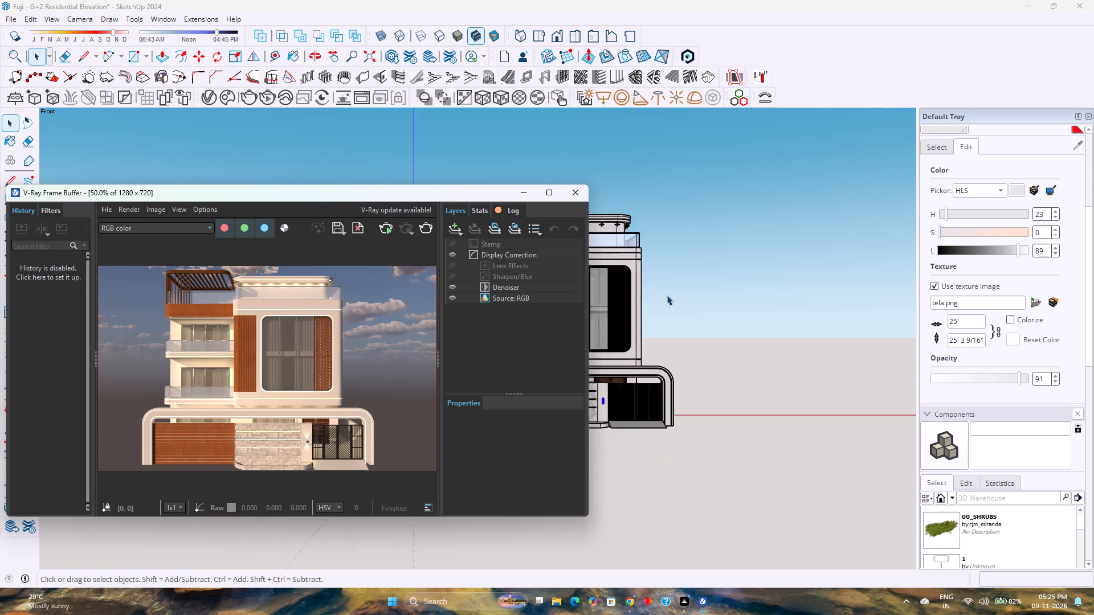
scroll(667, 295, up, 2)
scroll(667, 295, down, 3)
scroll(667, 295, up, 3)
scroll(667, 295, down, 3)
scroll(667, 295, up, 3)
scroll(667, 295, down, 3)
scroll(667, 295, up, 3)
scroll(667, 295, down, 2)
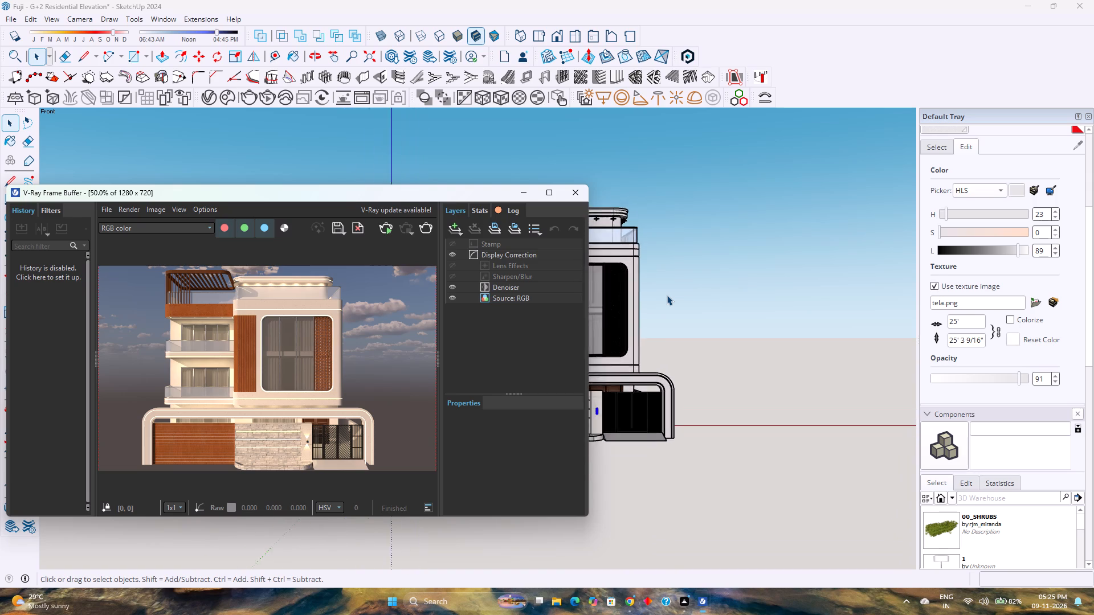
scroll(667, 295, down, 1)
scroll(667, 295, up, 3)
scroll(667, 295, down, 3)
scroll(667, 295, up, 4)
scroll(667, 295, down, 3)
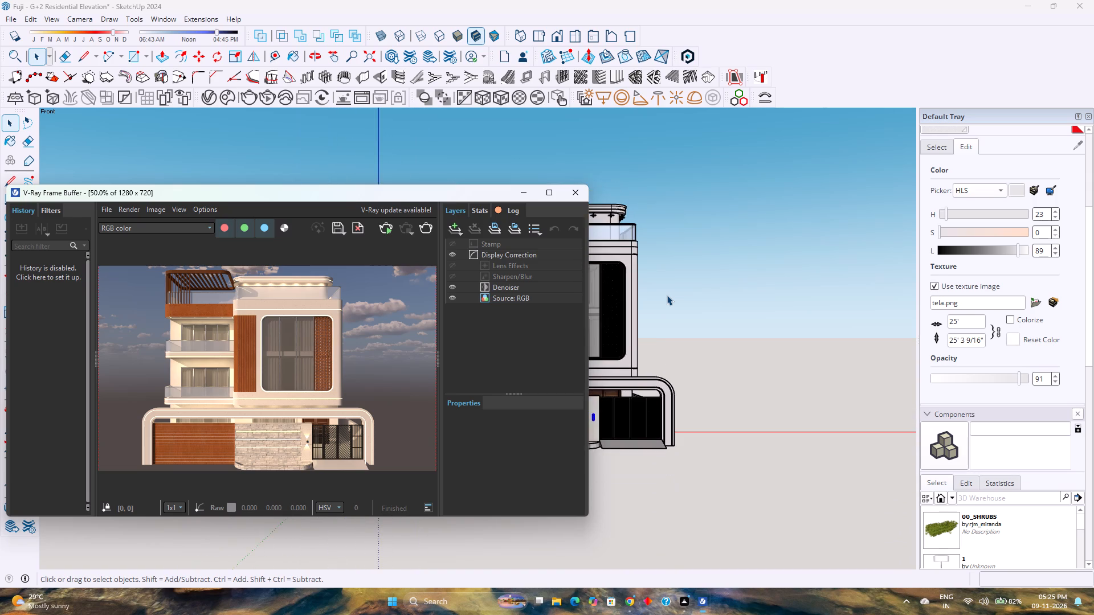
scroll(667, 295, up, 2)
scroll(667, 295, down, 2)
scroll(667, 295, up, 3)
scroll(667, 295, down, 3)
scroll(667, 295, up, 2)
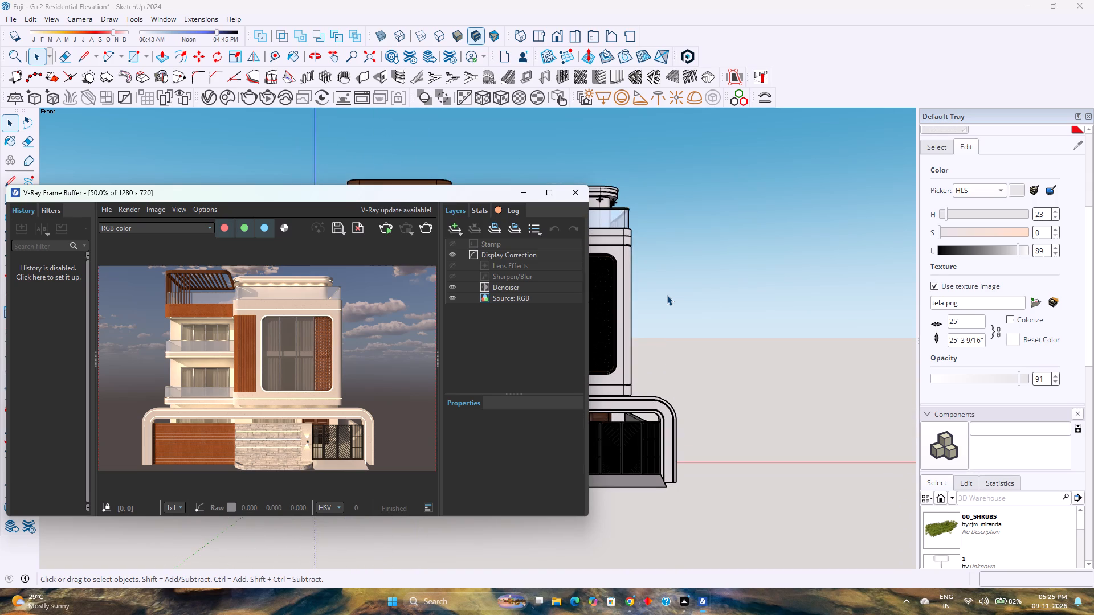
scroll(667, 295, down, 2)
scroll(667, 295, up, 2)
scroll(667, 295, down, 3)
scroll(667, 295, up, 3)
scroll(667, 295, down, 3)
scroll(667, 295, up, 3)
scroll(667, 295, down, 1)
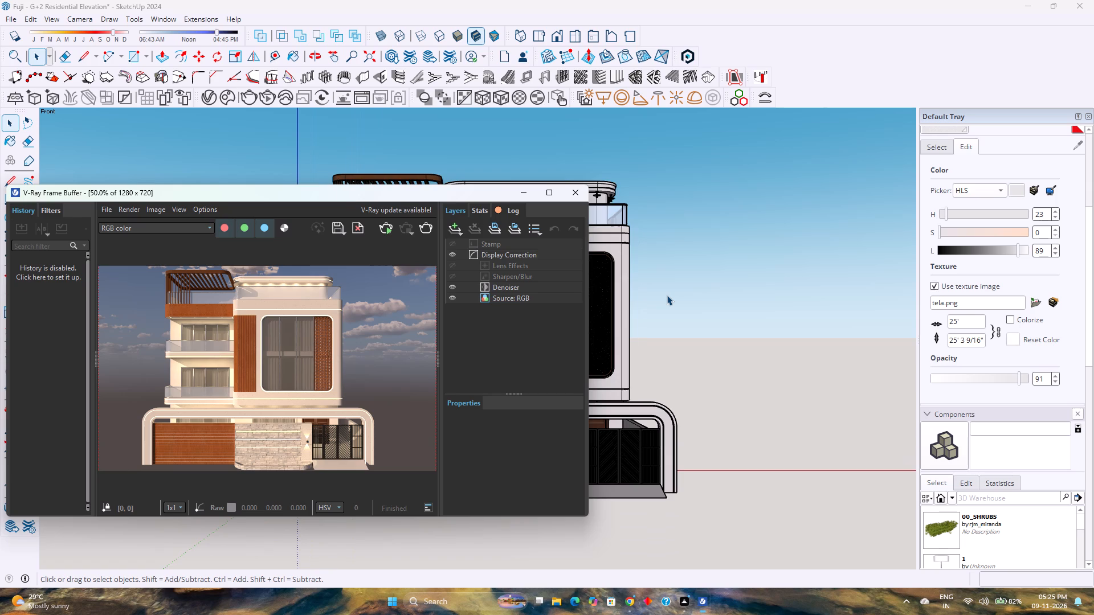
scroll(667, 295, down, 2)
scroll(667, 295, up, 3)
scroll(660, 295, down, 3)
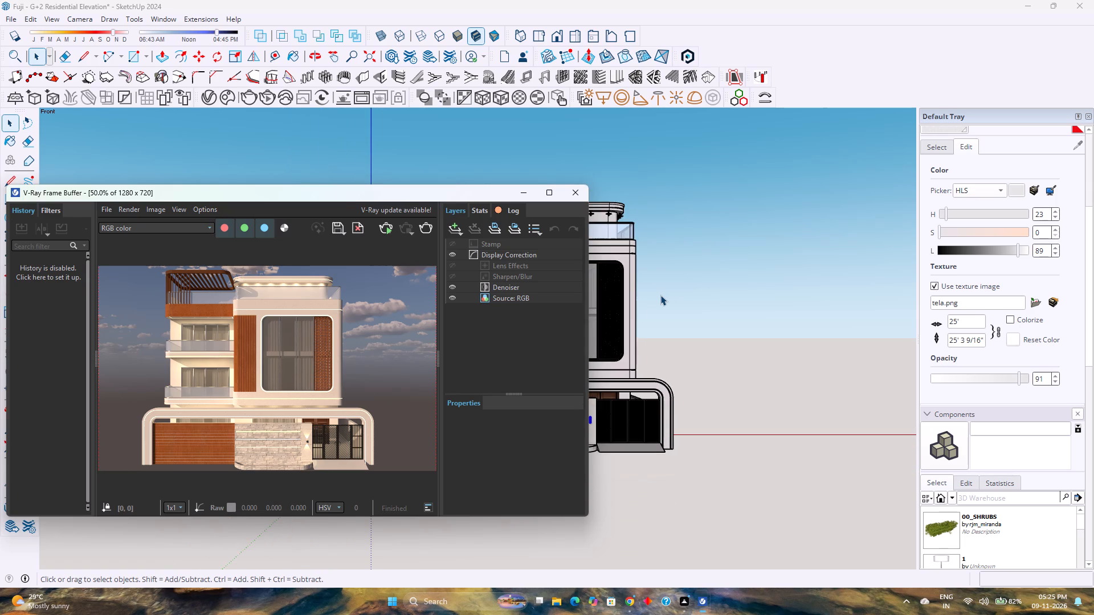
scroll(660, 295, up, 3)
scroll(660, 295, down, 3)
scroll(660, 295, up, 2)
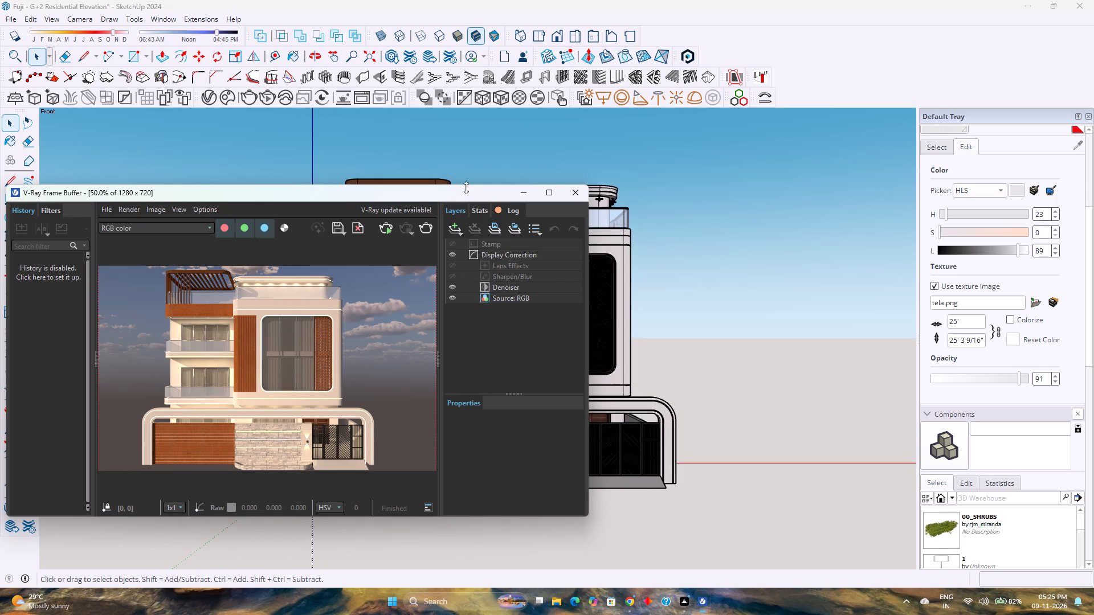
Save the finished front elevation render to the Downloads folder as a JPEG image named 1.
click(337, 227)
click(43, 325)
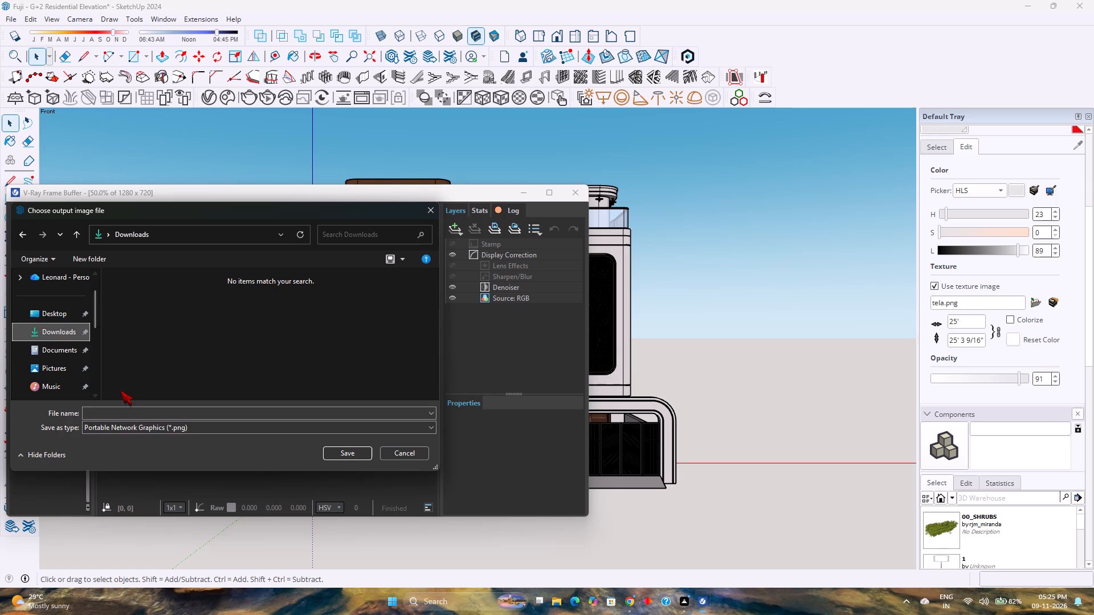
click(143, 425)
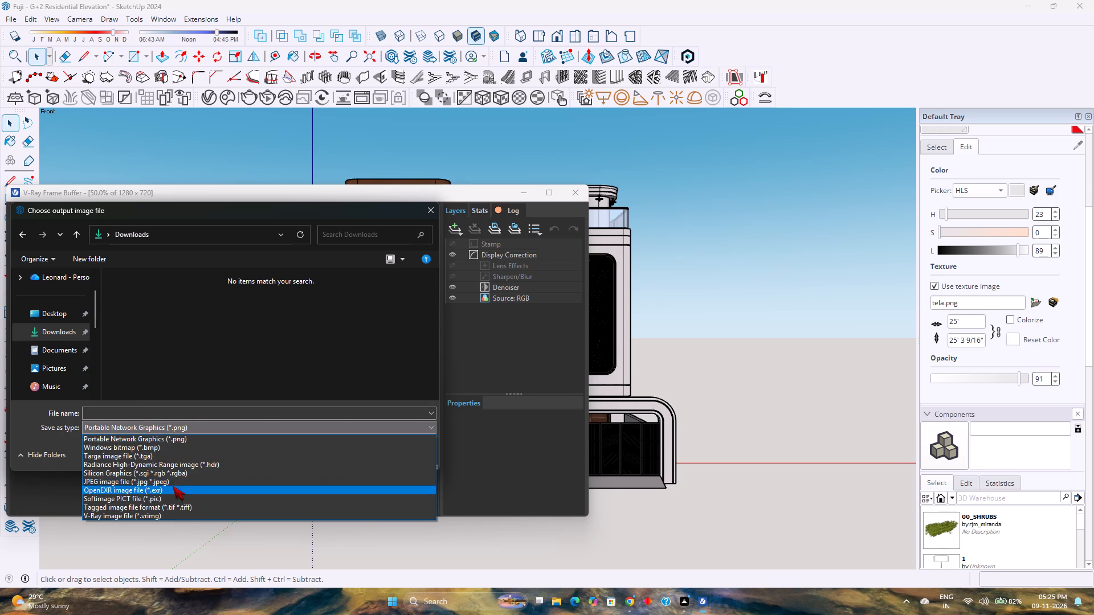
click(170, 480)
key(1)
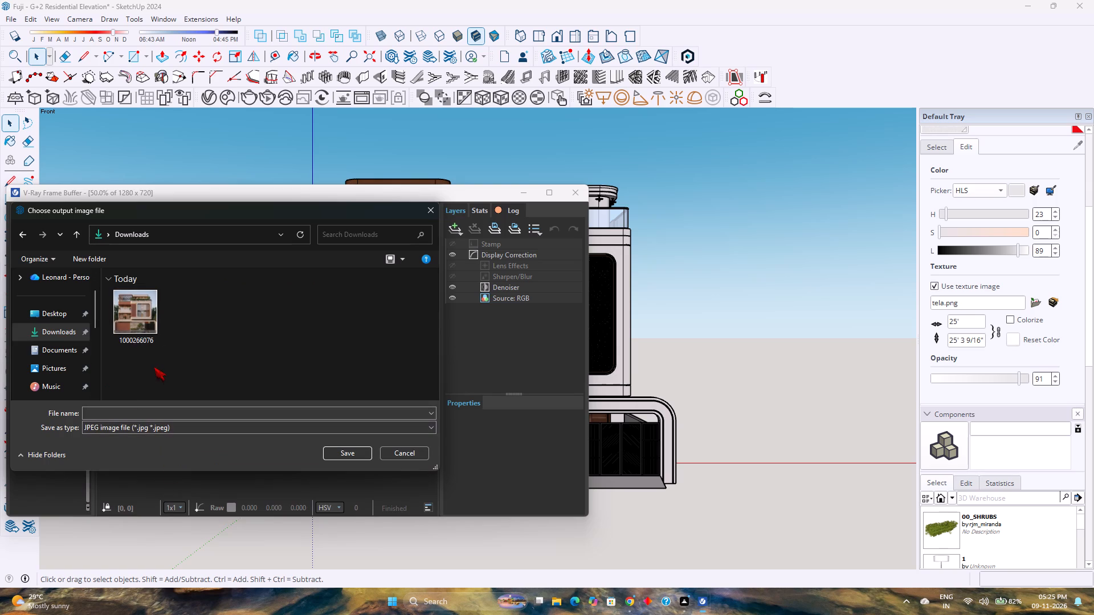
click(169, 412)
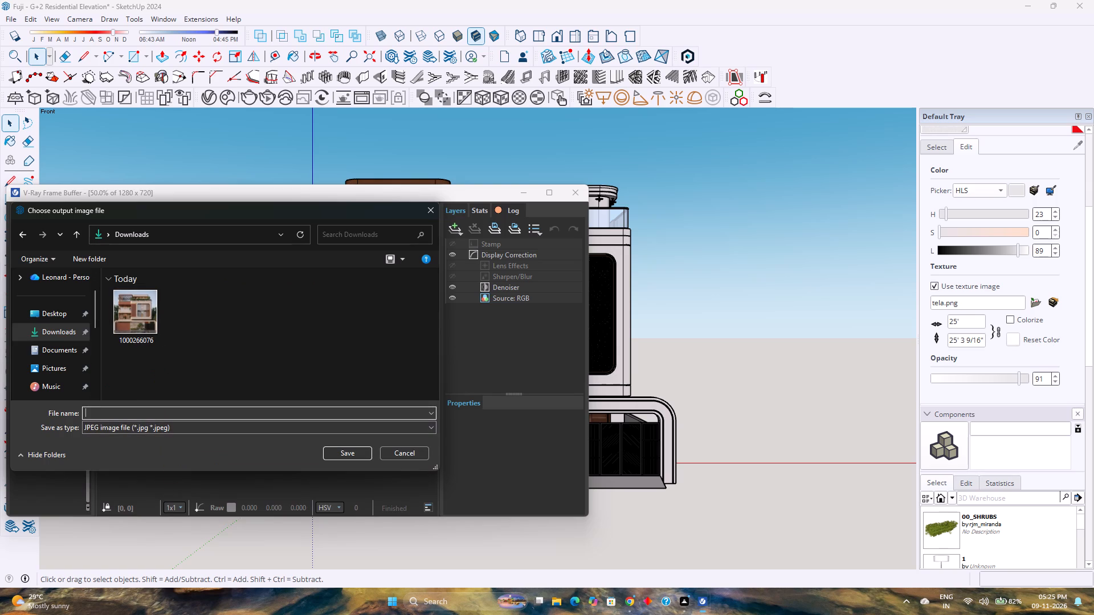
key(1)
key(Return)
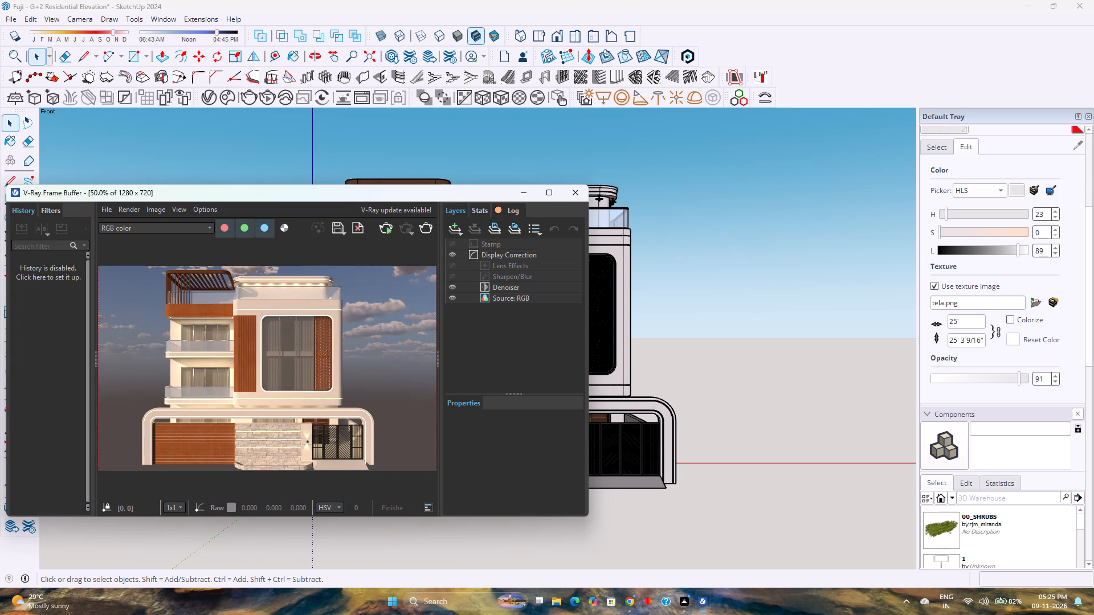
Switch to Chrome and send the saved front elevation render to the ChatGPT conversation "AI render prompt writing" without any text.
click(628, 593)
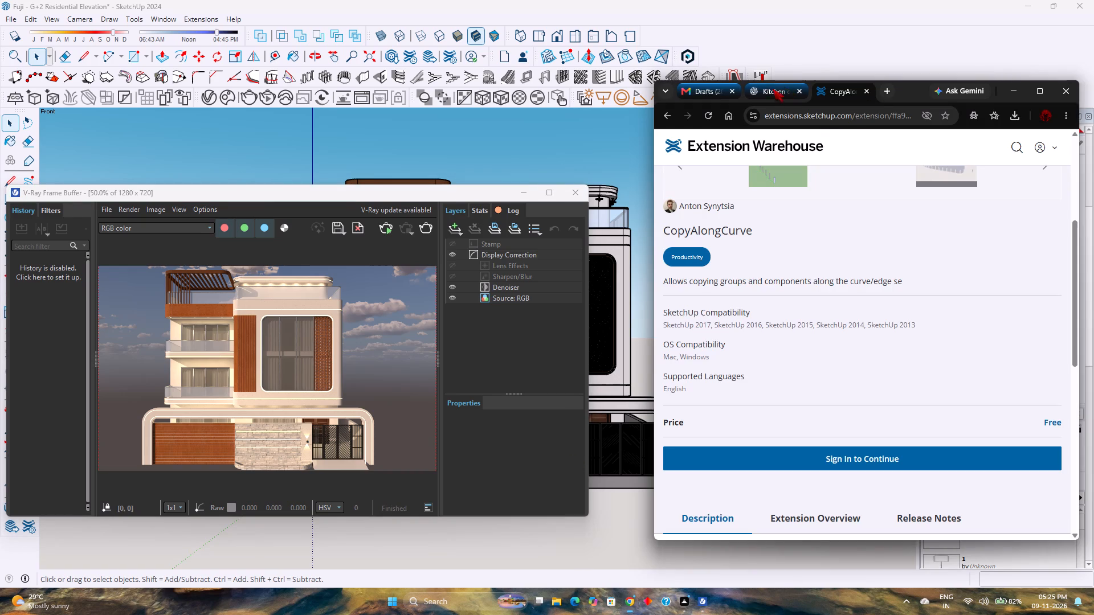
click(769, 89)
click(672, 146)
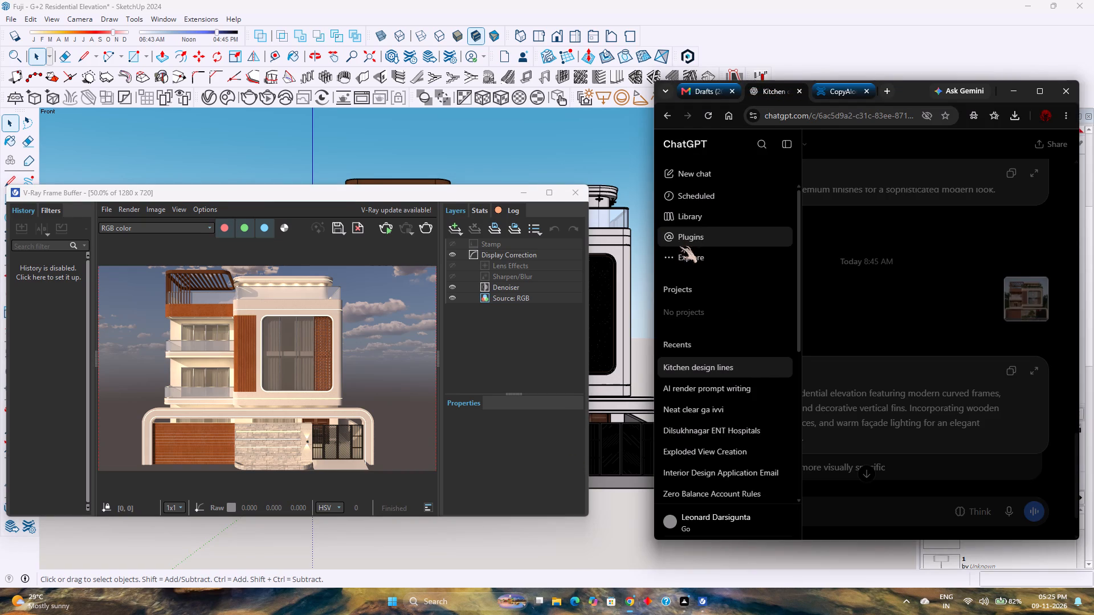
click(683, 395)
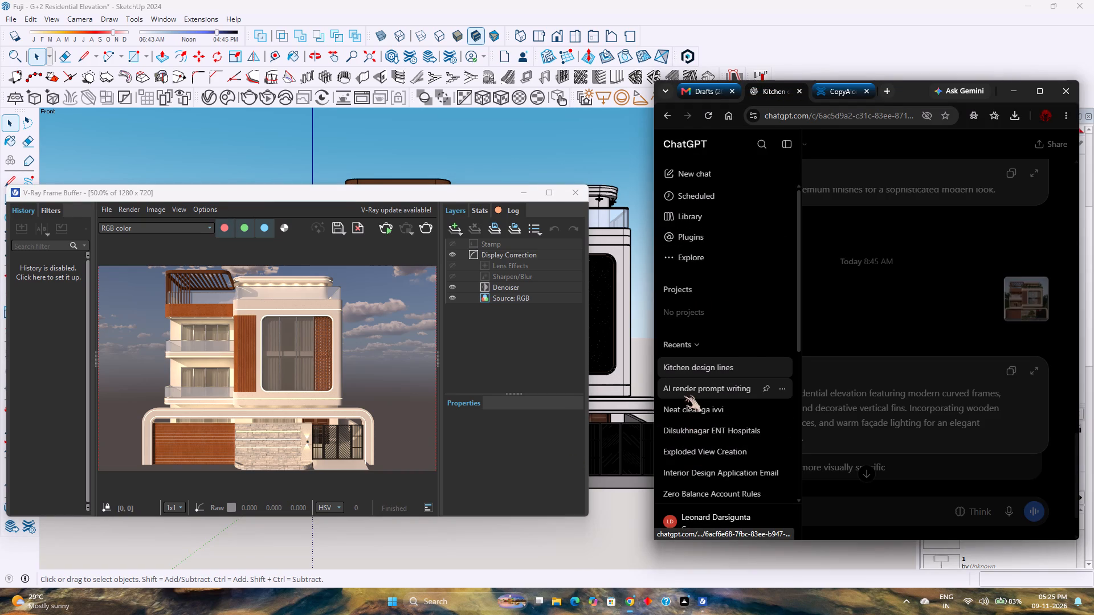
click(703, 512)
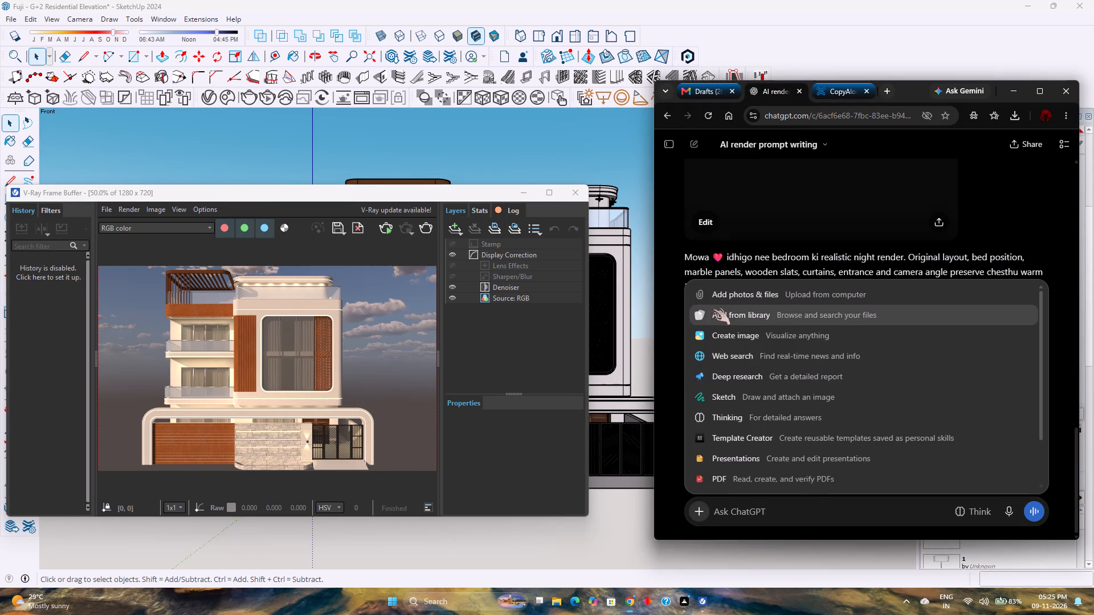
click(721, 299)
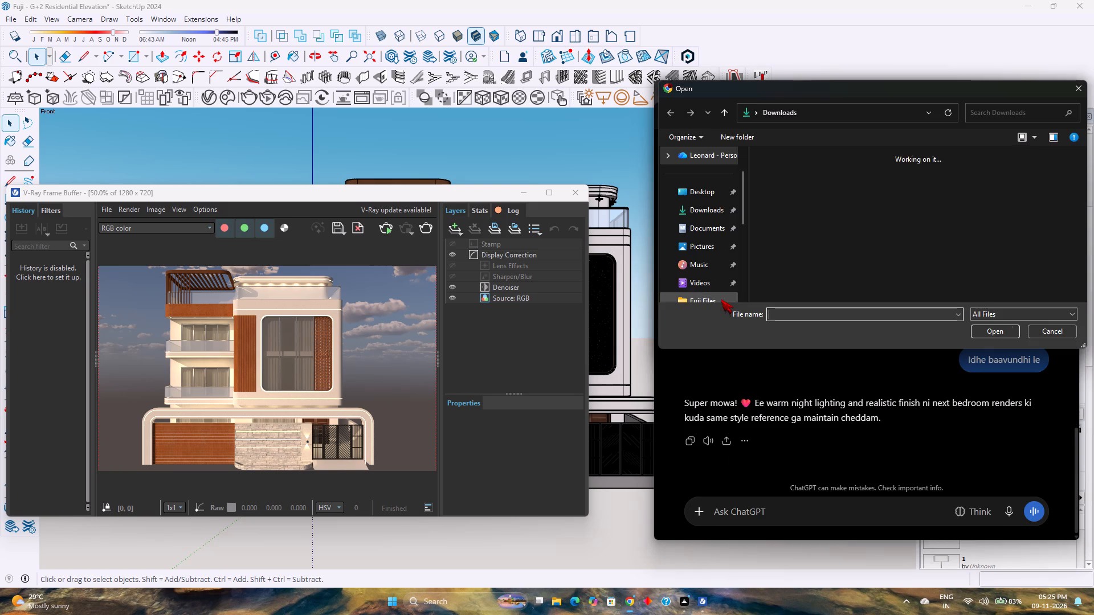
click(777, 211)
click(1002, 330)
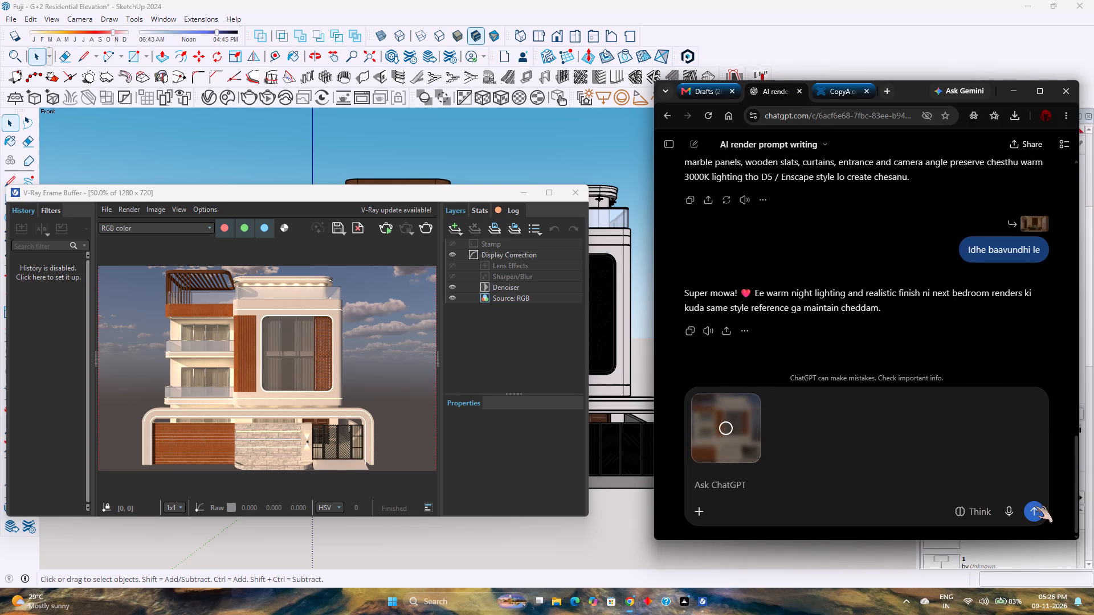
click(1039, 506)
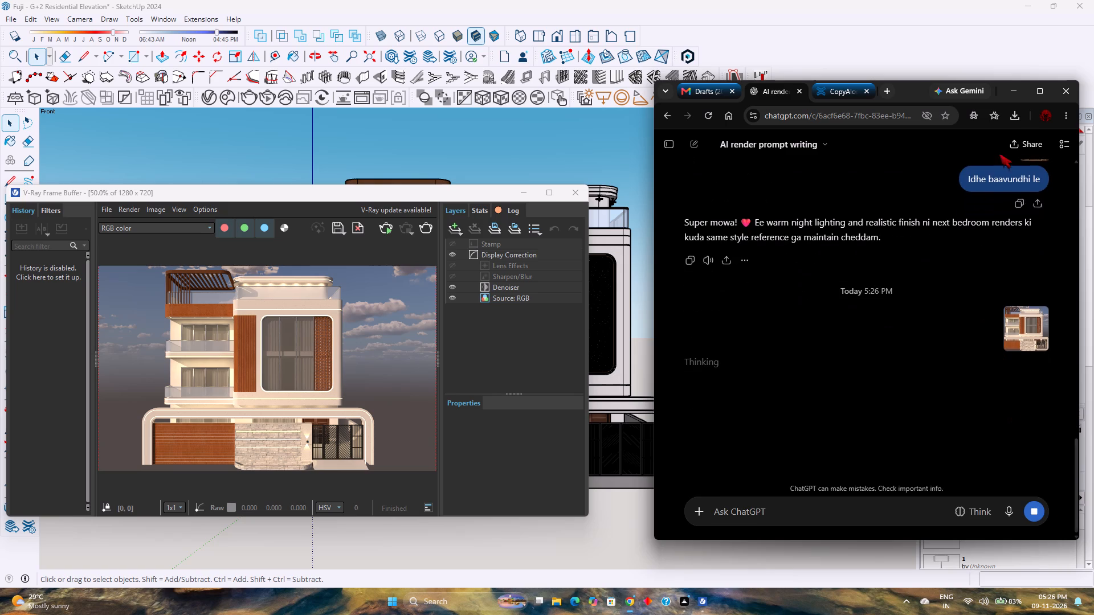
Minimise Chrome and the V-Ray Frame Buffer to return to the SketchUp model.
click(1018, 92)
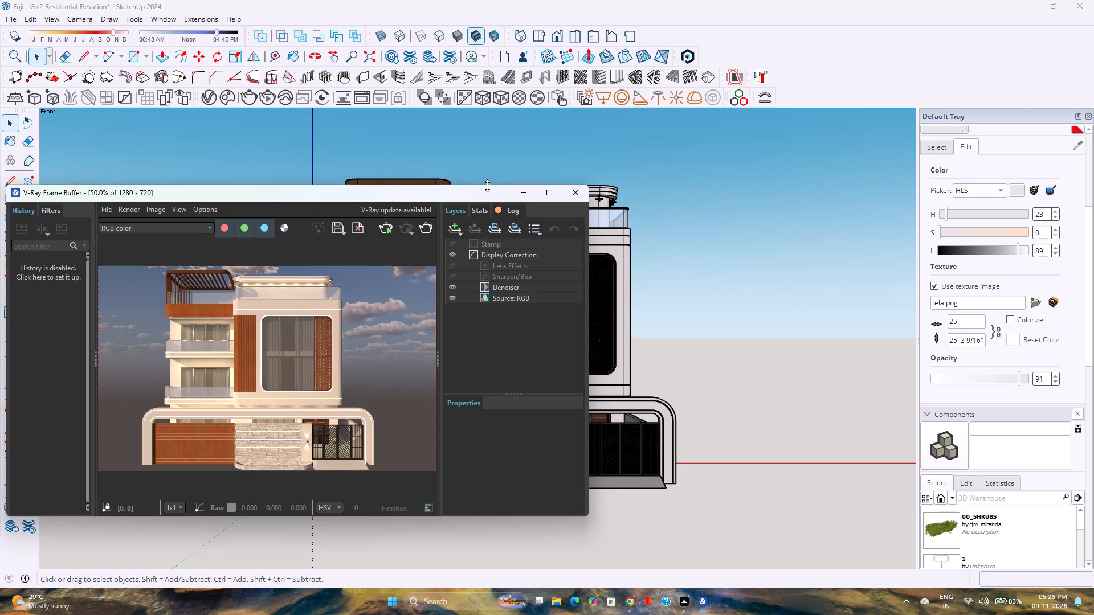
click(526, 195)
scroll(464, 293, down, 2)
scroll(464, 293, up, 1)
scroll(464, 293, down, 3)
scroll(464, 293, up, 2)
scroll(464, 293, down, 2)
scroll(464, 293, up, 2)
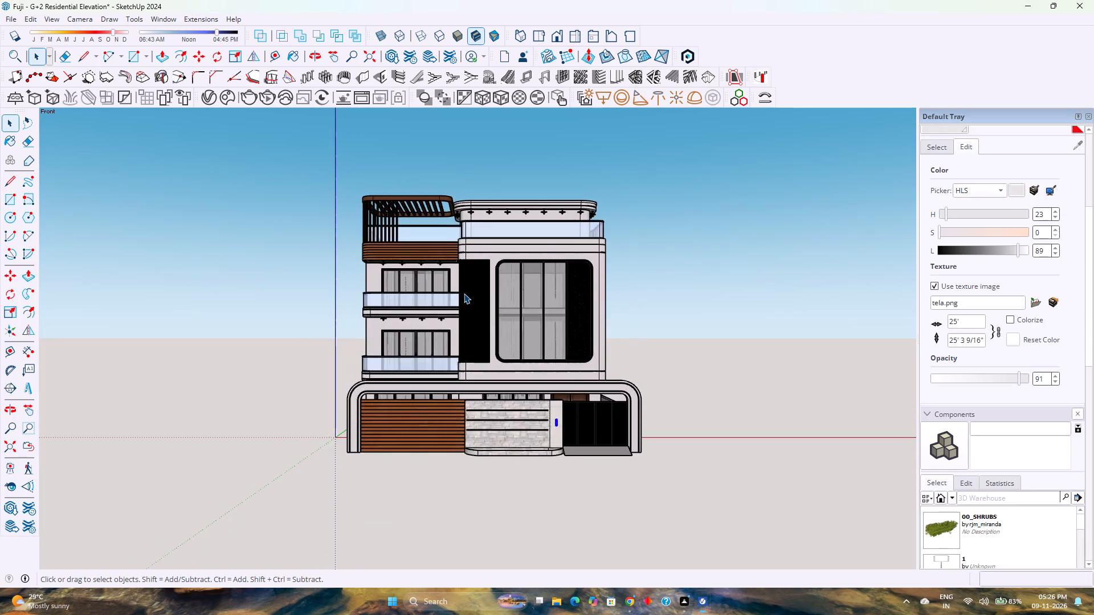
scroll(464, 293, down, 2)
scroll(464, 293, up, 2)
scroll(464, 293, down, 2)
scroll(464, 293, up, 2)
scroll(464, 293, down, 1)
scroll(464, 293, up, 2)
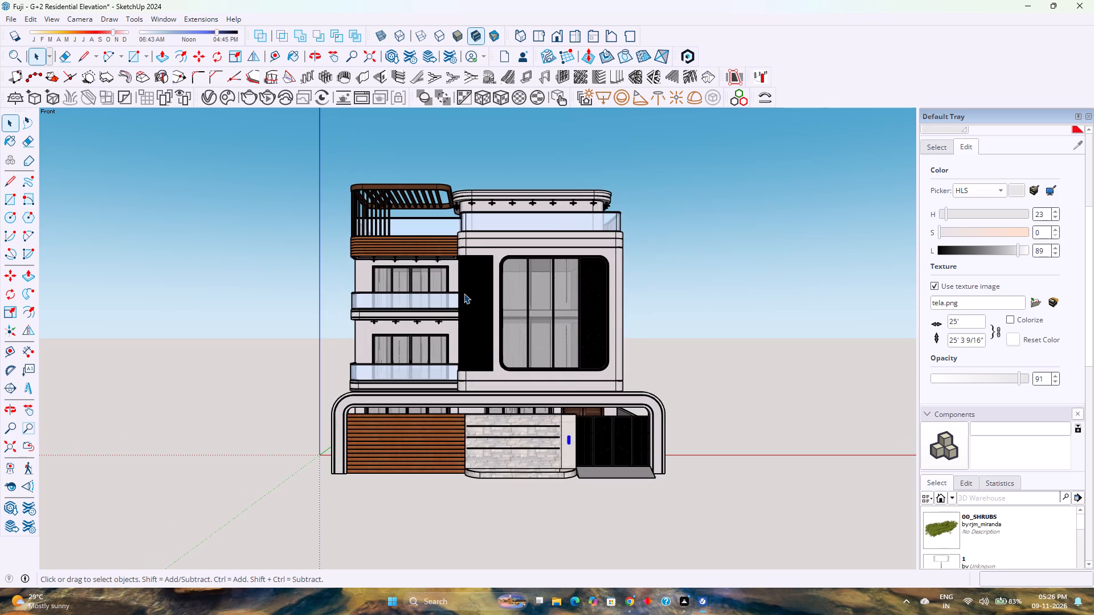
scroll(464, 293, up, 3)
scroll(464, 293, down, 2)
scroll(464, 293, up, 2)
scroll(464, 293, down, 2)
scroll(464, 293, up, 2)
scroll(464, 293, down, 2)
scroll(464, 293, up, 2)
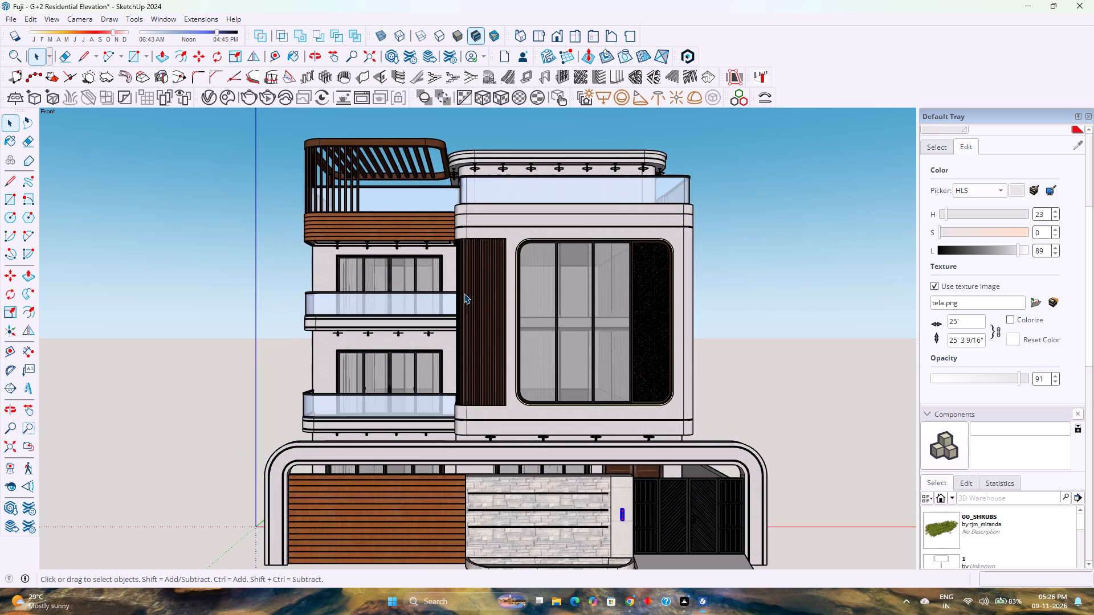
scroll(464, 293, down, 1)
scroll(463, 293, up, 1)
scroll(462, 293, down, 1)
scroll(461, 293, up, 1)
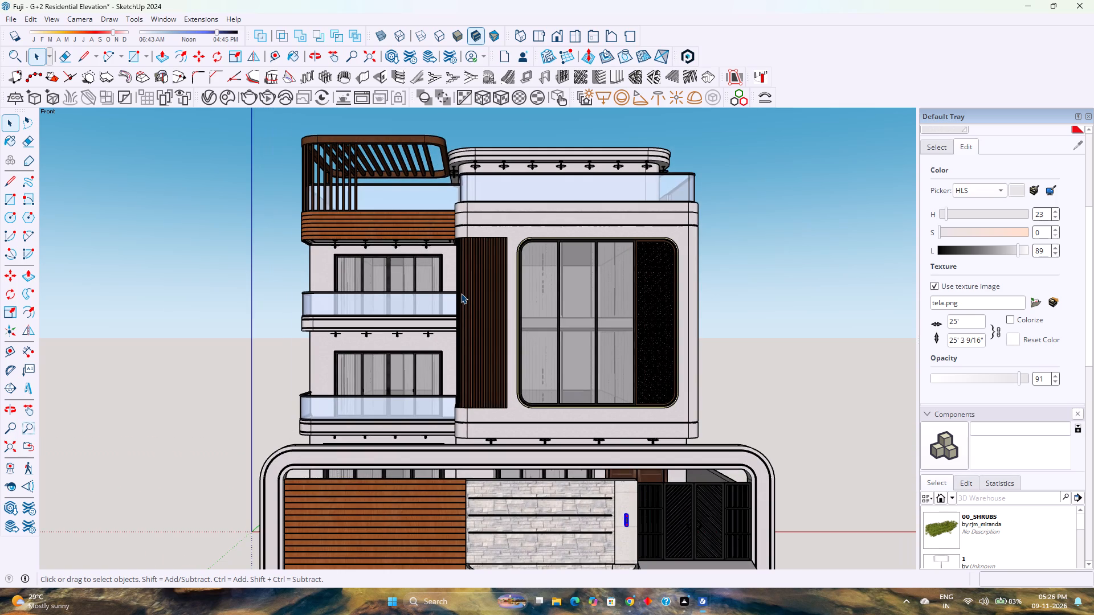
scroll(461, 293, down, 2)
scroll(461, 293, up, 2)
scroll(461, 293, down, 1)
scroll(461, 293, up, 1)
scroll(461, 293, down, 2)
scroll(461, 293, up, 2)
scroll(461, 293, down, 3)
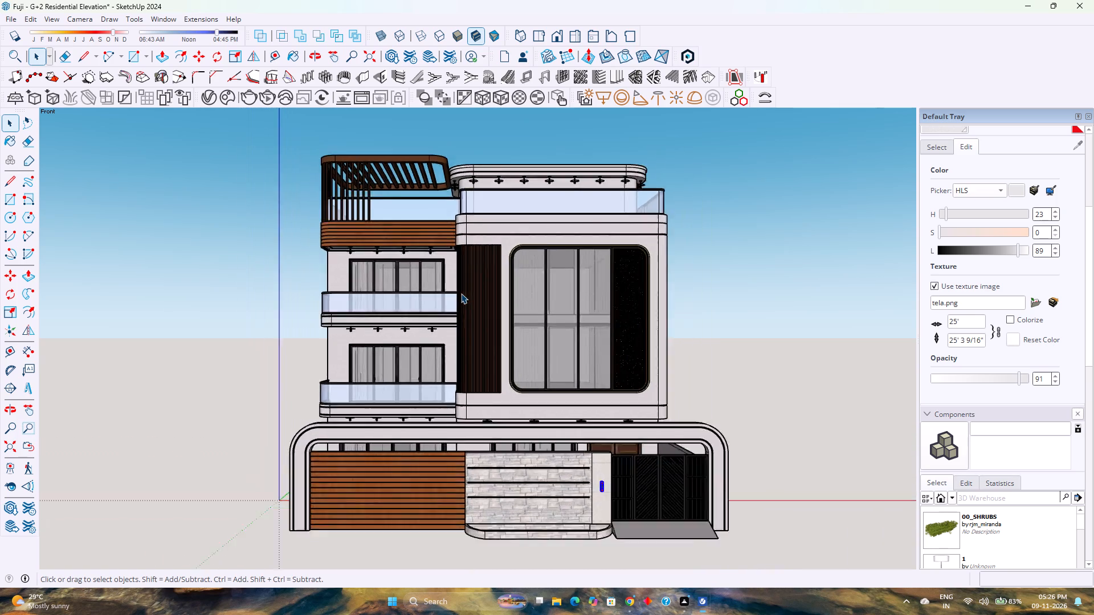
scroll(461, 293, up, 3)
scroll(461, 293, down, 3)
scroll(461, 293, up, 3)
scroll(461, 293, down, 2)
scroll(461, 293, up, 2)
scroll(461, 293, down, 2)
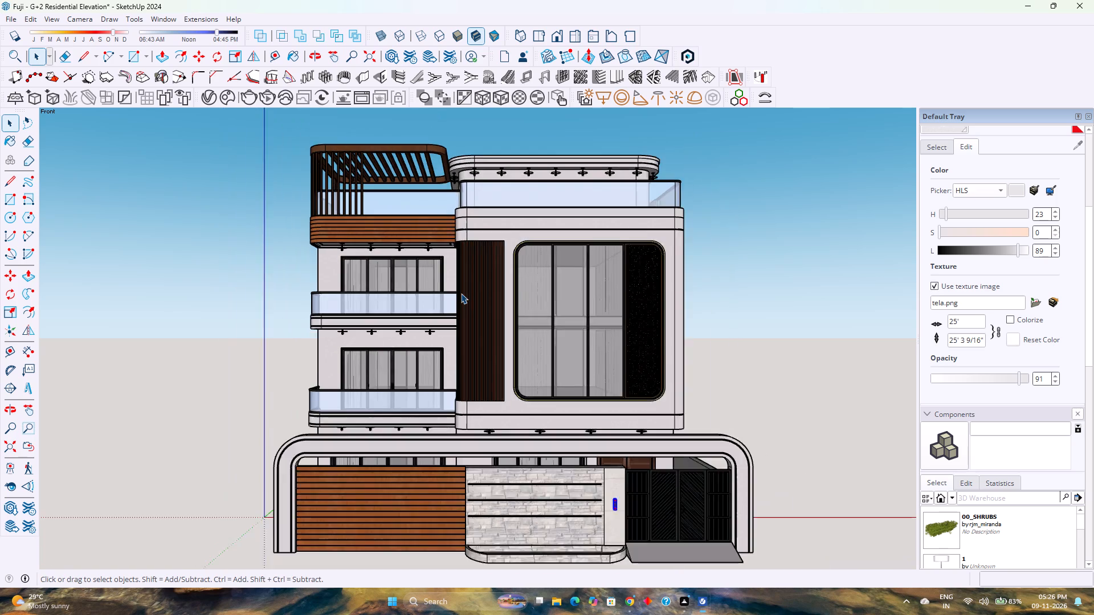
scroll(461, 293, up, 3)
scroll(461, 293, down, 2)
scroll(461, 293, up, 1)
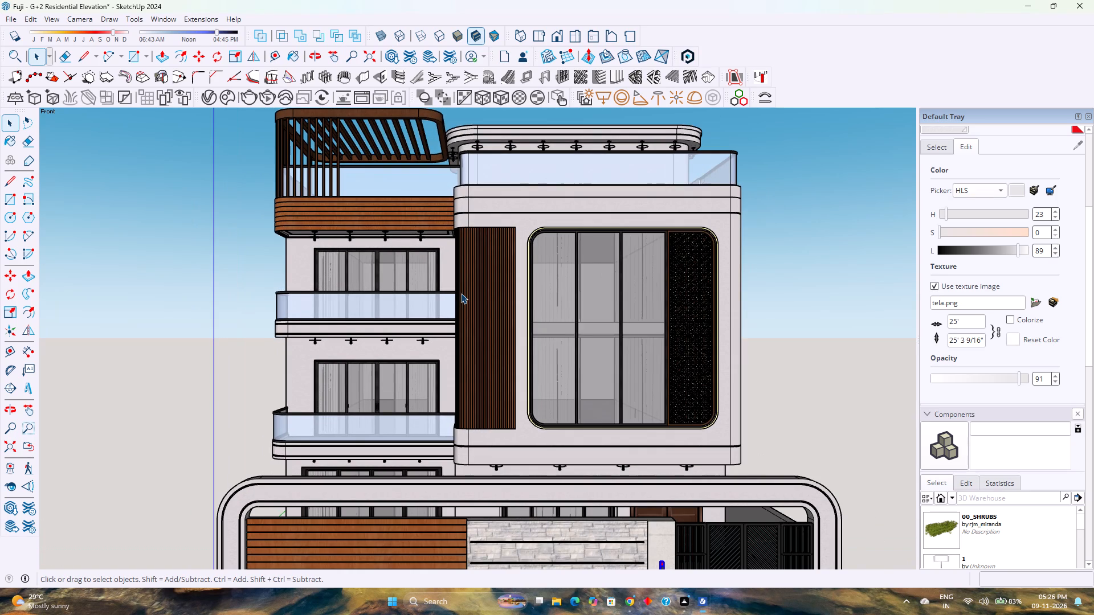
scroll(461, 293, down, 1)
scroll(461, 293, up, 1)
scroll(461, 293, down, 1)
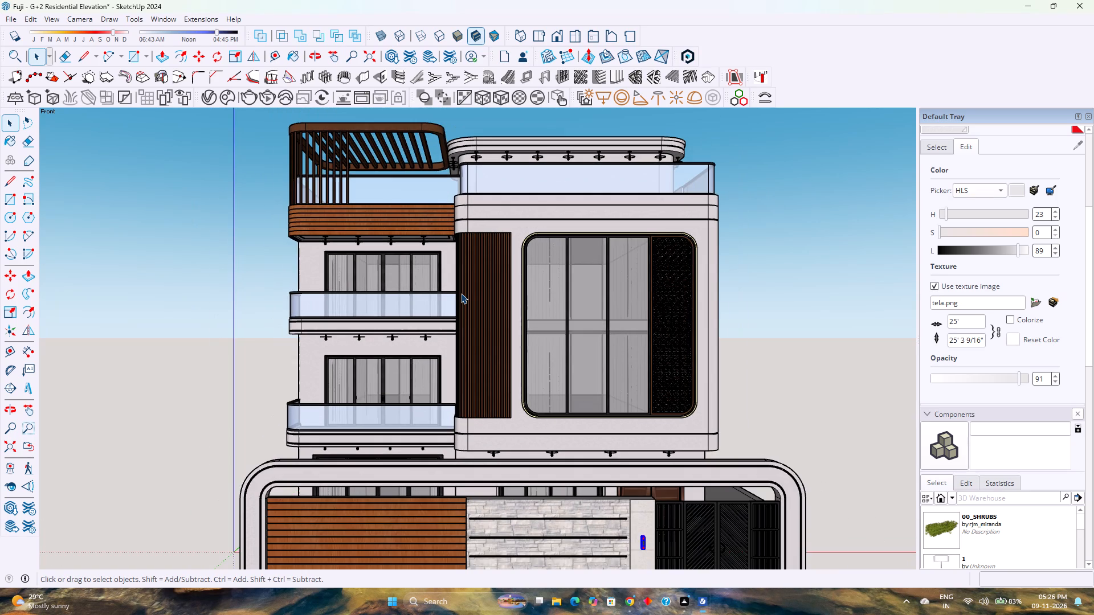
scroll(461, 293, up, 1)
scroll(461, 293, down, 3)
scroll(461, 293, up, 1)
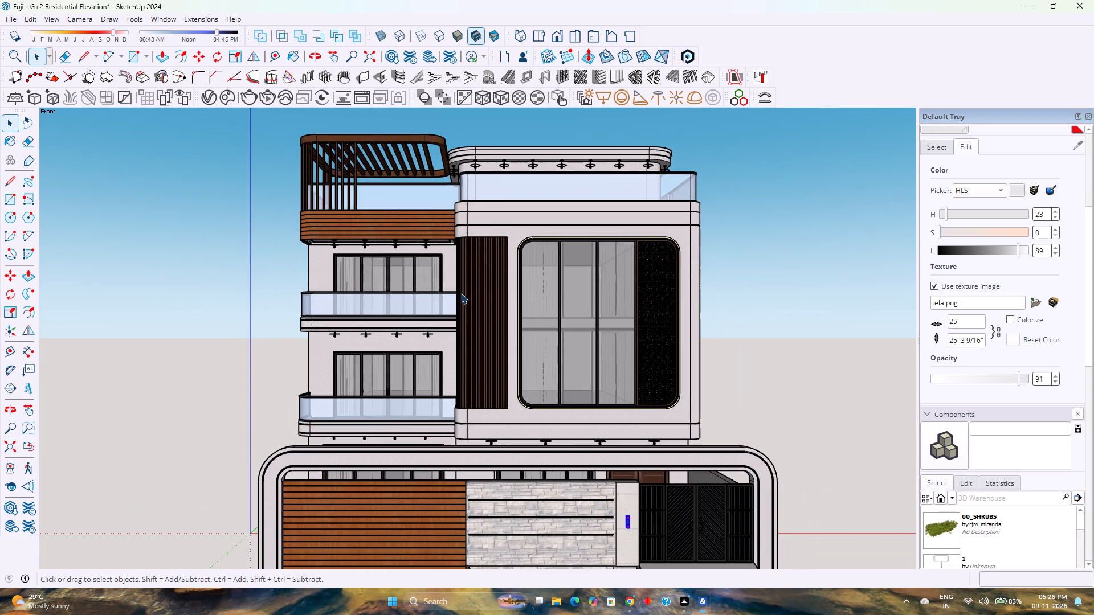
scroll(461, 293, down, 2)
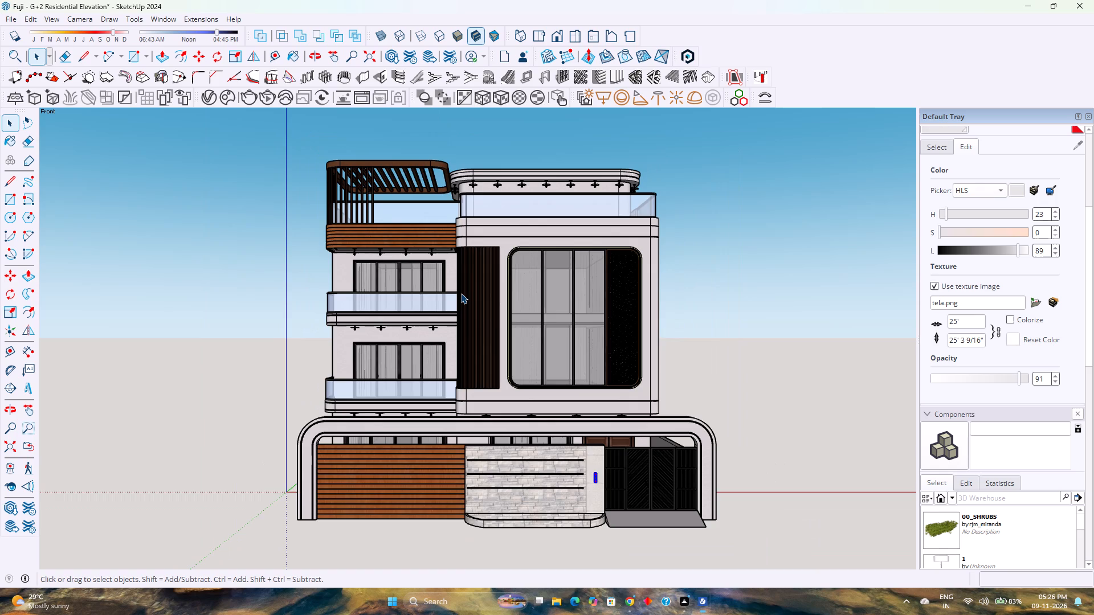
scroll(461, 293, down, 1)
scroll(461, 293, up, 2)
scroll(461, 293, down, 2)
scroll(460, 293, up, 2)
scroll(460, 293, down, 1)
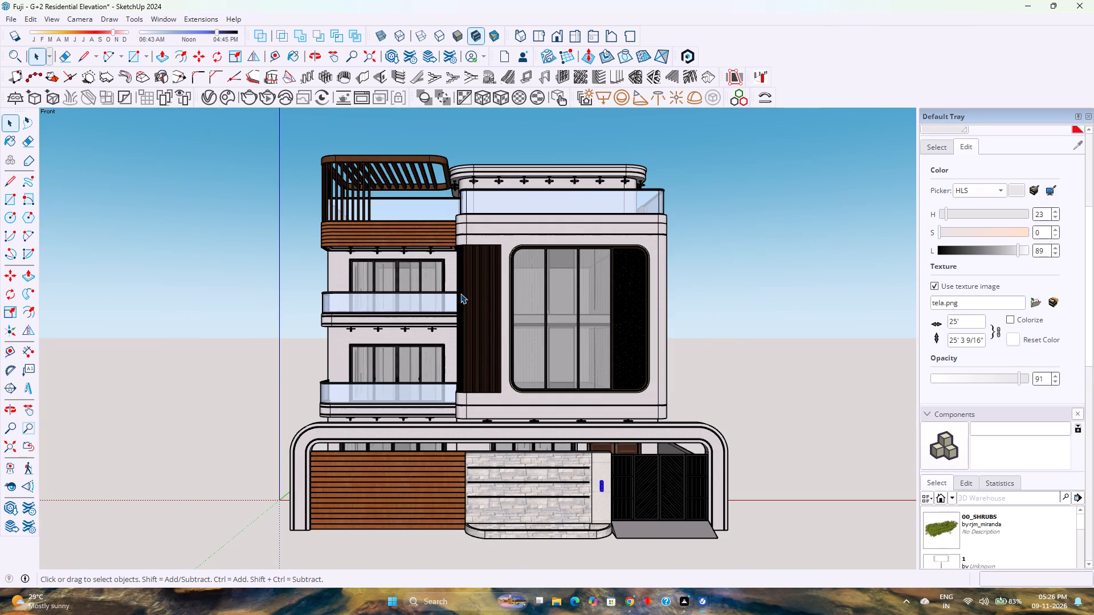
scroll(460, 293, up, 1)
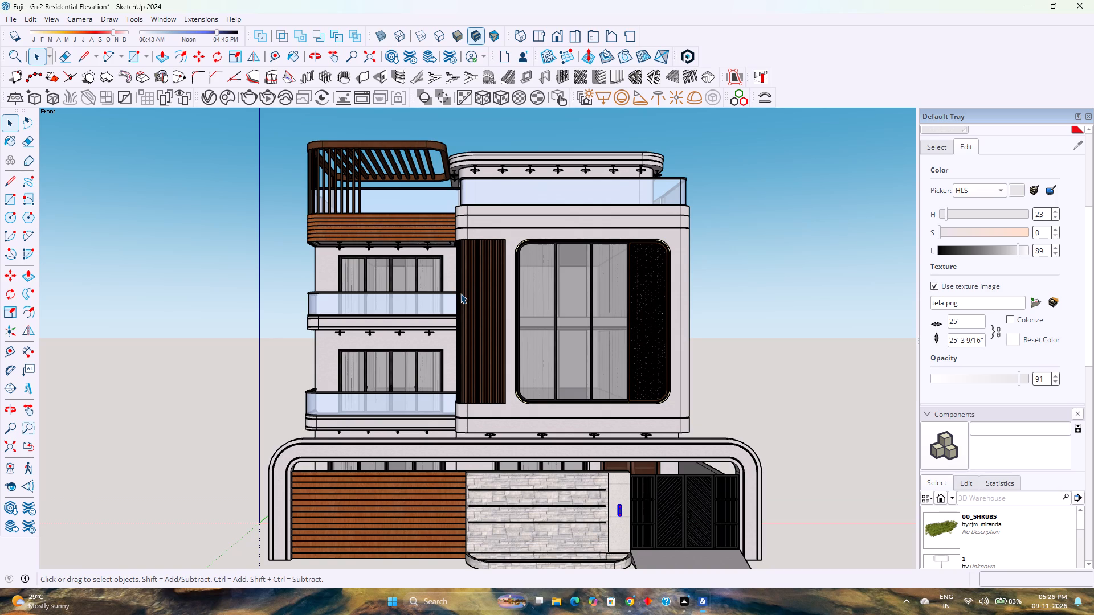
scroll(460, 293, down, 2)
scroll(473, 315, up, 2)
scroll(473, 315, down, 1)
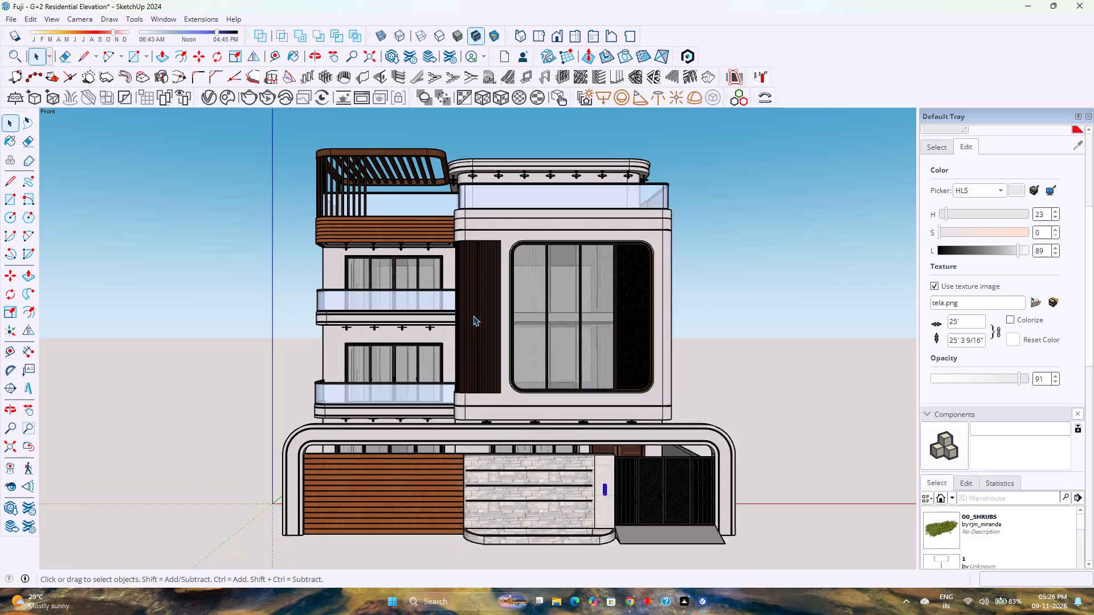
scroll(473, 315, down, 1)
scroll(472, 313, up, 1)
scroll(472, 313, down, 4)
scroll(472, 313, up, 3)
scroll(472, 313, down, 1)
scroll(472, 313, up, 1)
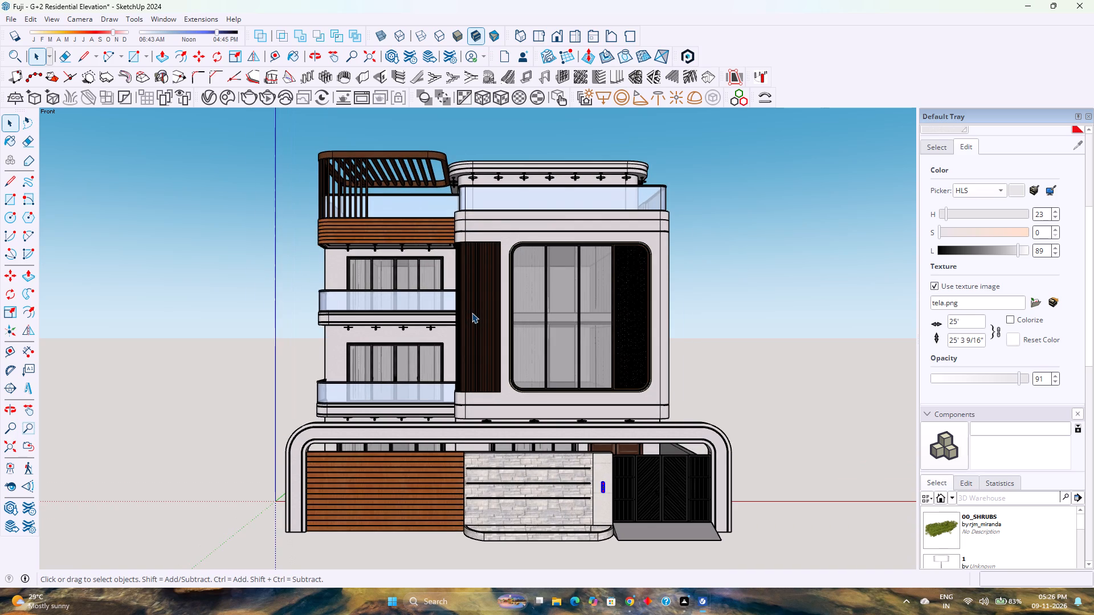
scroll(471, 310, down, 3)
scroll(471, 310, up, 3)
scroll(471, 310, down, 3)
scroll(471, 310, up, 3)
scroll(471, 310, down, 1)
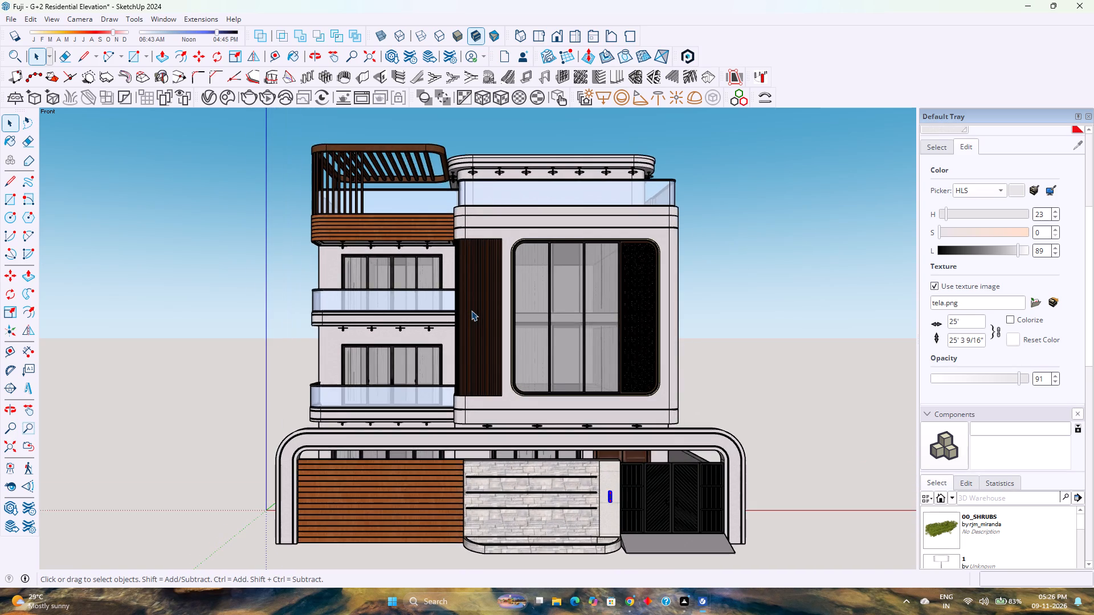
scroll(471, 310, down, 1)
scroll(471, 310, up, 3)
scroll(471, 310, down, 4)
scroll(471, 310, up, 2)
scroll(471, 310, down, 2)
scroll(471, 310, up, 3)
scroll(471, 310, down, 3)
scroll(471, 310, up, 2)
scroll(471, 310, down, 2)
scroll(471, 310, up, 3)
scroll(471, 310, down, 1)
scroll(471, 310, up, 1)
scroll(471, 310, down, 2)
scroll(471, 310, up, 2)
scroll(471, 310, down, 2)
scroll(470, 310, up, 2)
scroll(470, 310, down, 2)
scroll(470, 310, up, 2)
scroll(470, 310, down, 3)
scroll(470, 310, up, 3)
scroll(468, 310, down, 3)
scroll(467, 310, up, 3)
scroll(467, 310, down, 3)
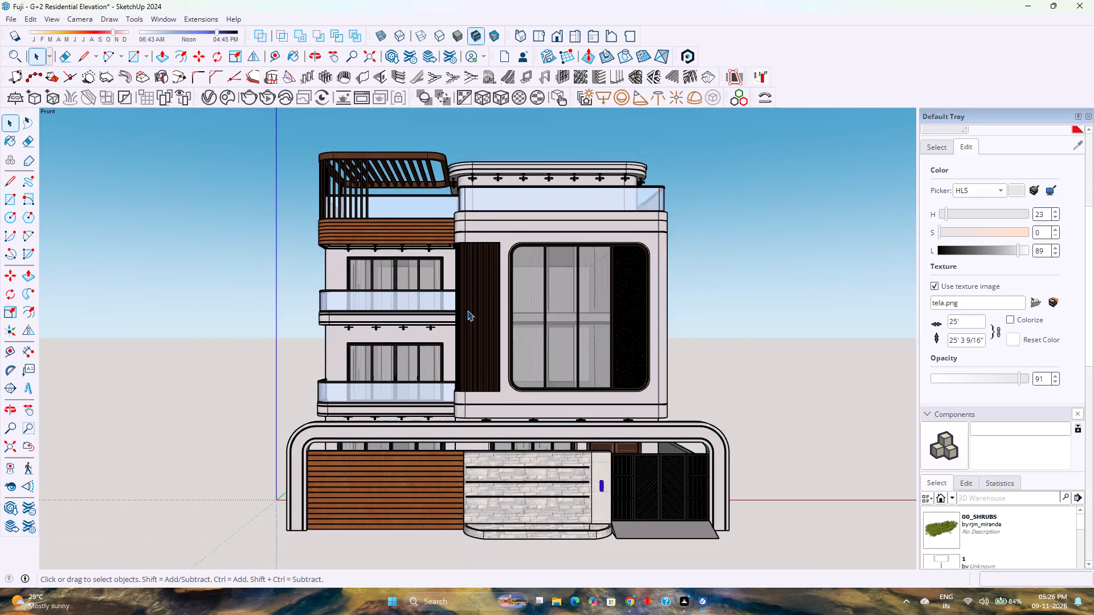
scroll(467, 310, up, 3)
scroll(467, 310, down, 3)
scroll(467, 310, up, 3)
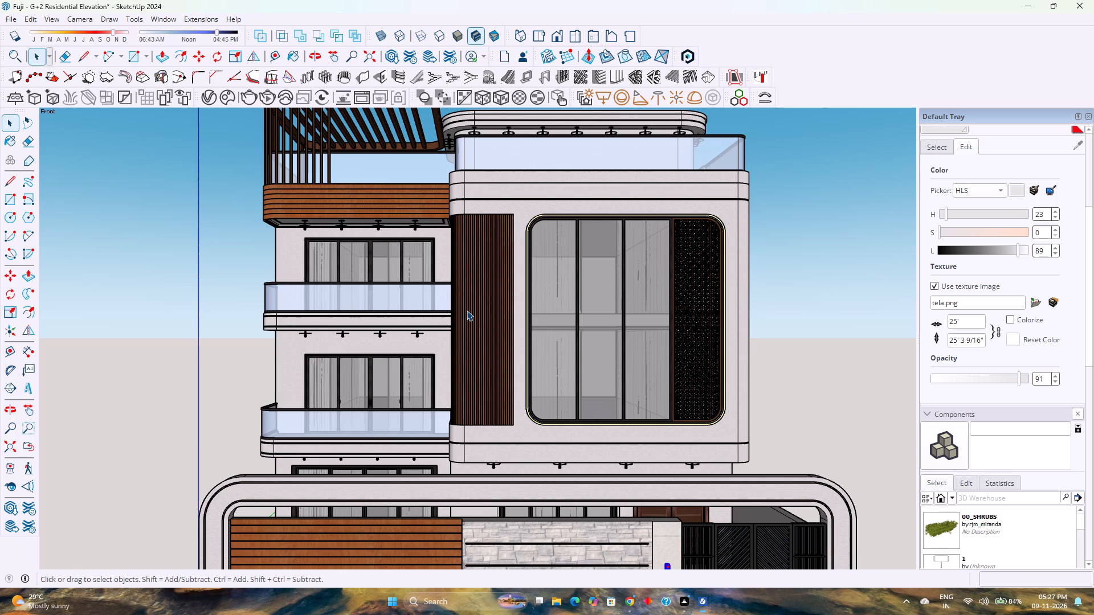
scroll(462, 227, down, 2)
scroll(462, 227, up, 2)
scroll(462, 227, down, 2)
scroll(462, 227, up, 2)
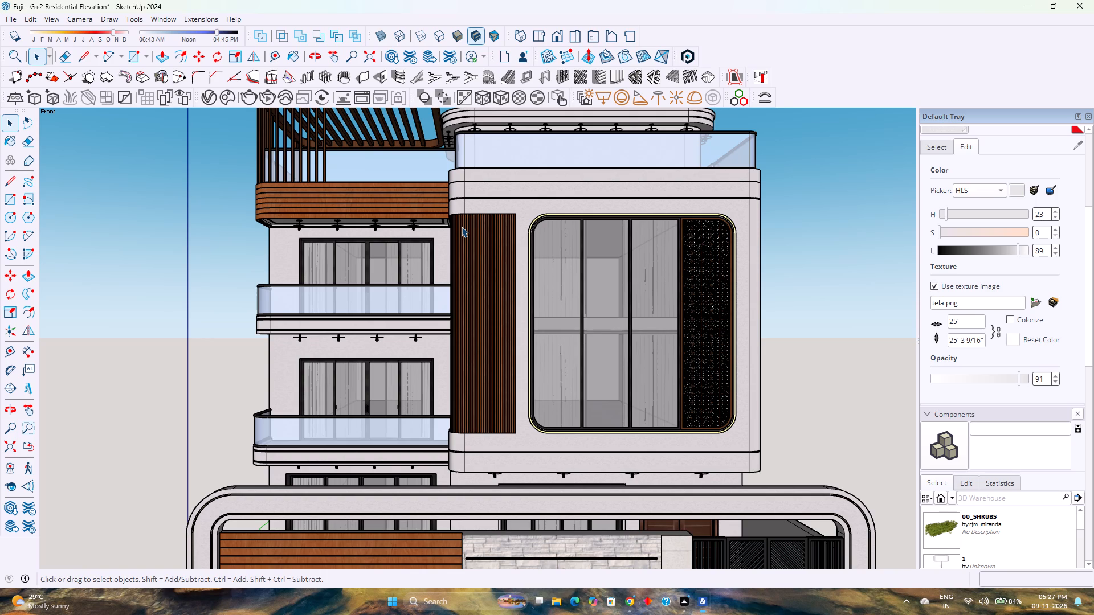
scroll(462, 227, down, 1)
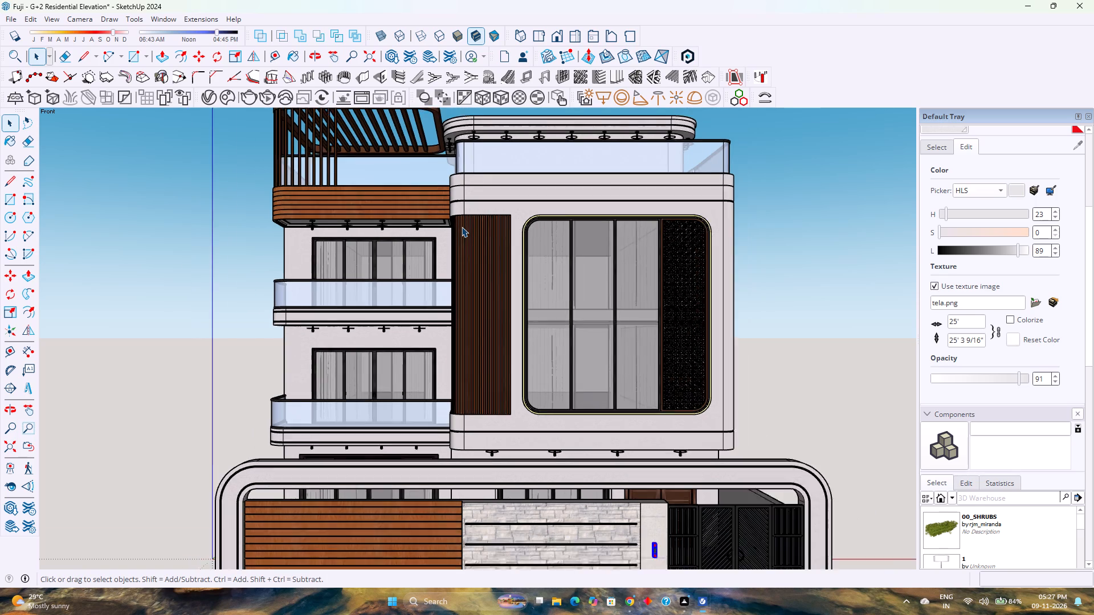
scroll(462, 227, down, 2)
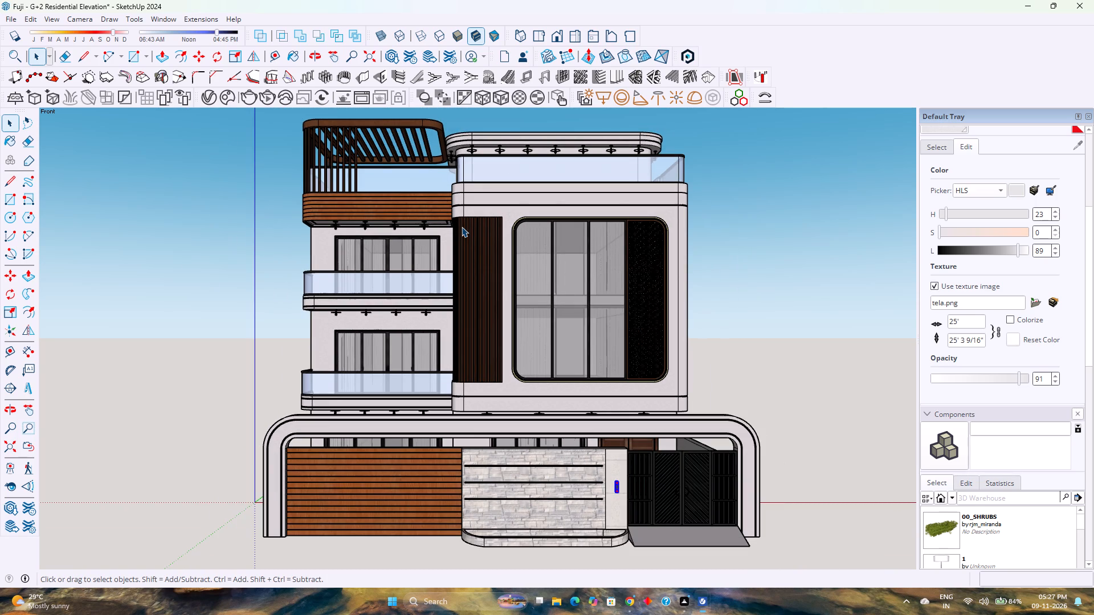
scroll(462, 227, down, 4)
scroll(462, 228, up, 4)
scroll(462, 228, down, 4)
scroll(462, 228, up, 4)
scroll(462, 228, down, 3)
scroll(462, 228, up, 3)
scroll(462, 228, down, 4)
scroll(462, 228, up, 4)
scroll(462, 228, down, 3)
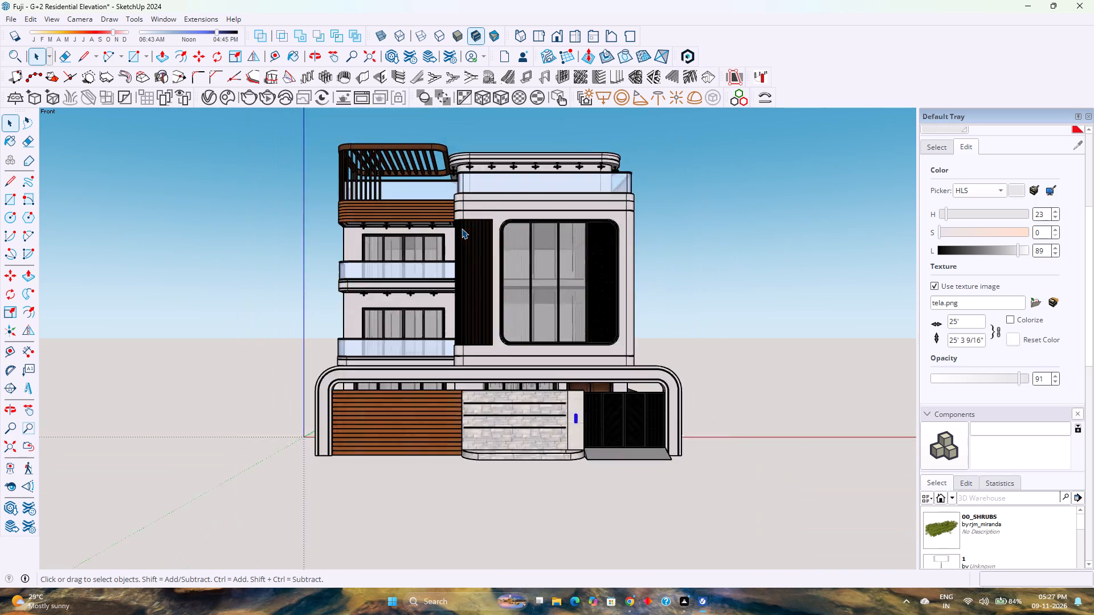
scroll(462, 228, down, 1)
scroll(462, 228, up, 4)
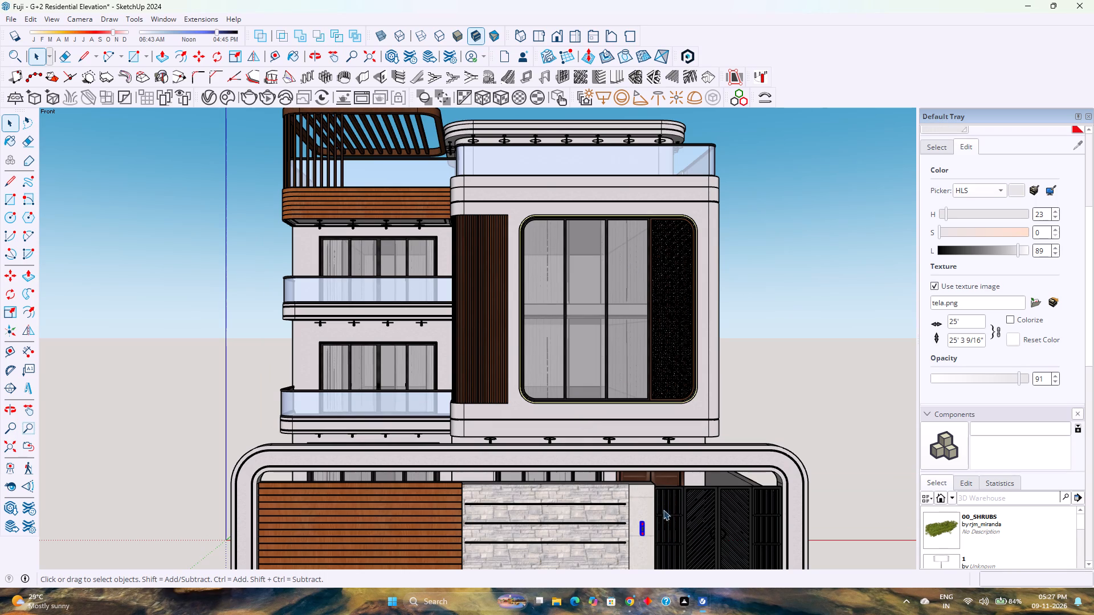
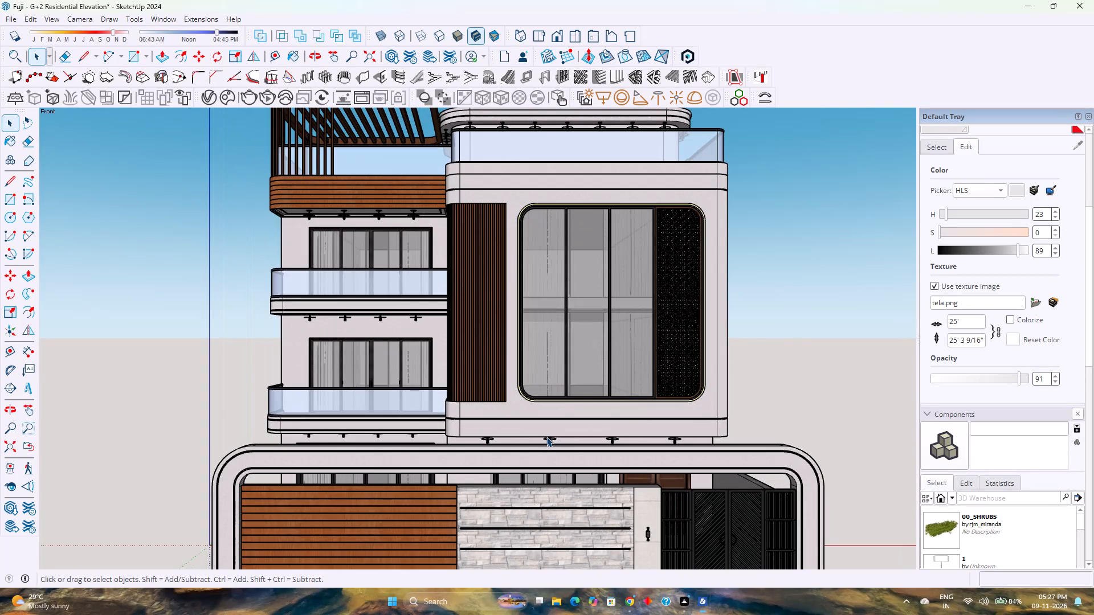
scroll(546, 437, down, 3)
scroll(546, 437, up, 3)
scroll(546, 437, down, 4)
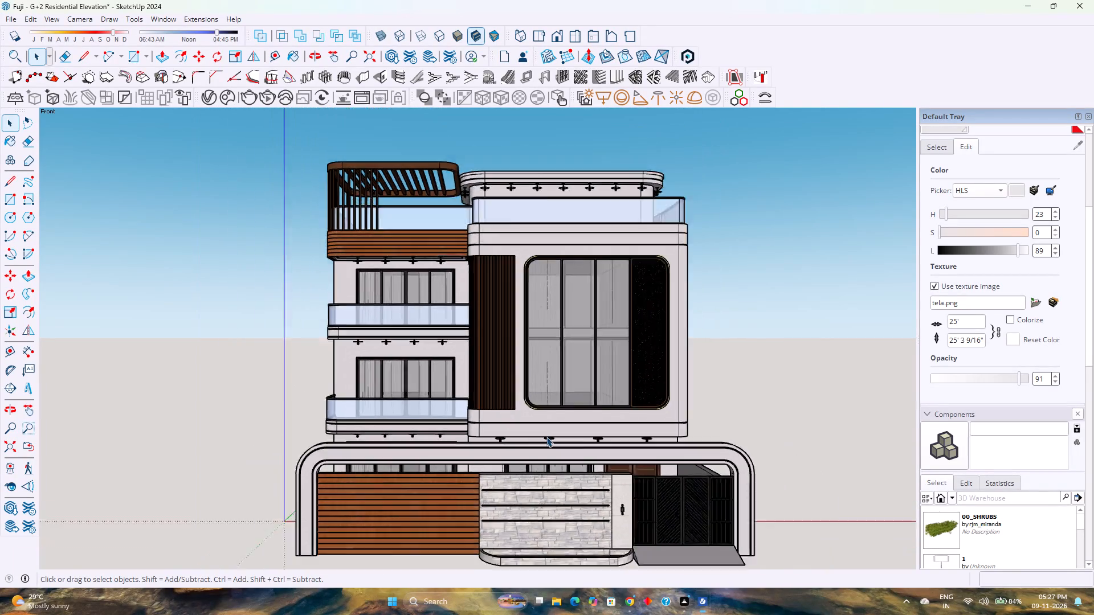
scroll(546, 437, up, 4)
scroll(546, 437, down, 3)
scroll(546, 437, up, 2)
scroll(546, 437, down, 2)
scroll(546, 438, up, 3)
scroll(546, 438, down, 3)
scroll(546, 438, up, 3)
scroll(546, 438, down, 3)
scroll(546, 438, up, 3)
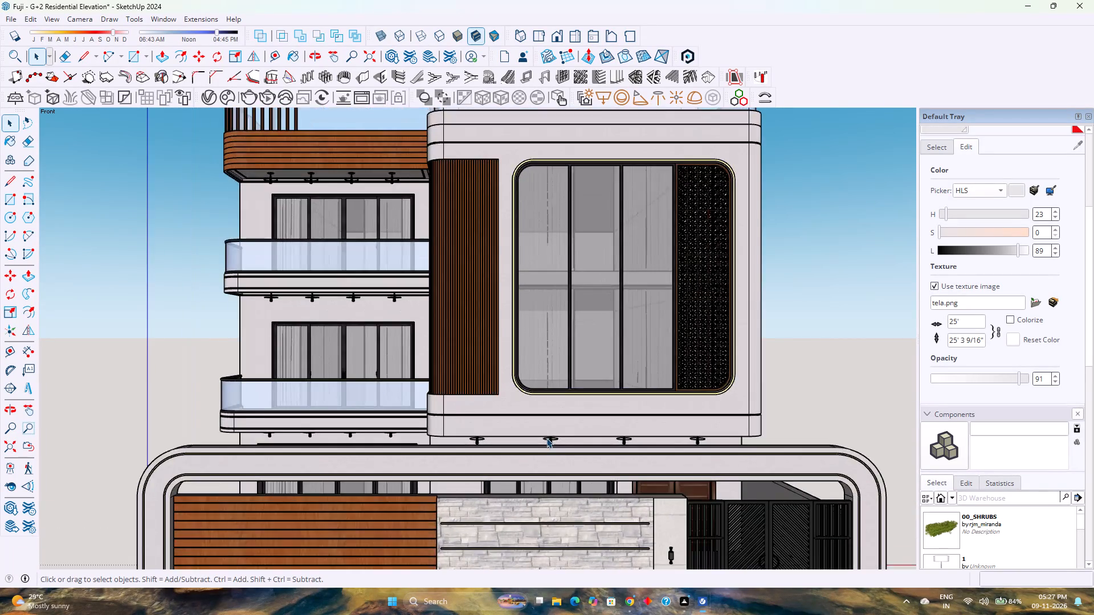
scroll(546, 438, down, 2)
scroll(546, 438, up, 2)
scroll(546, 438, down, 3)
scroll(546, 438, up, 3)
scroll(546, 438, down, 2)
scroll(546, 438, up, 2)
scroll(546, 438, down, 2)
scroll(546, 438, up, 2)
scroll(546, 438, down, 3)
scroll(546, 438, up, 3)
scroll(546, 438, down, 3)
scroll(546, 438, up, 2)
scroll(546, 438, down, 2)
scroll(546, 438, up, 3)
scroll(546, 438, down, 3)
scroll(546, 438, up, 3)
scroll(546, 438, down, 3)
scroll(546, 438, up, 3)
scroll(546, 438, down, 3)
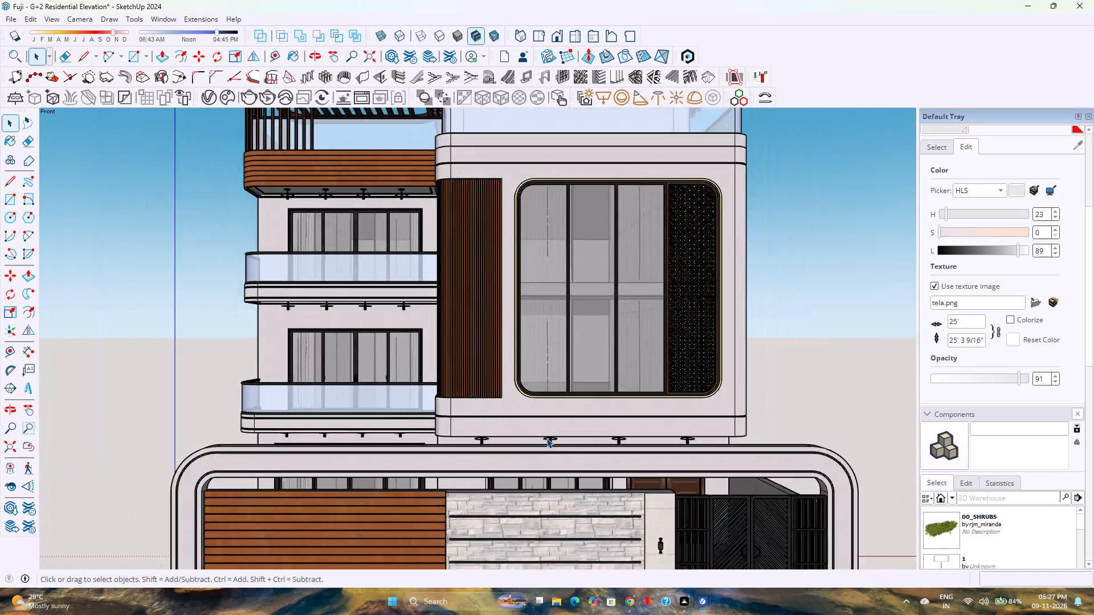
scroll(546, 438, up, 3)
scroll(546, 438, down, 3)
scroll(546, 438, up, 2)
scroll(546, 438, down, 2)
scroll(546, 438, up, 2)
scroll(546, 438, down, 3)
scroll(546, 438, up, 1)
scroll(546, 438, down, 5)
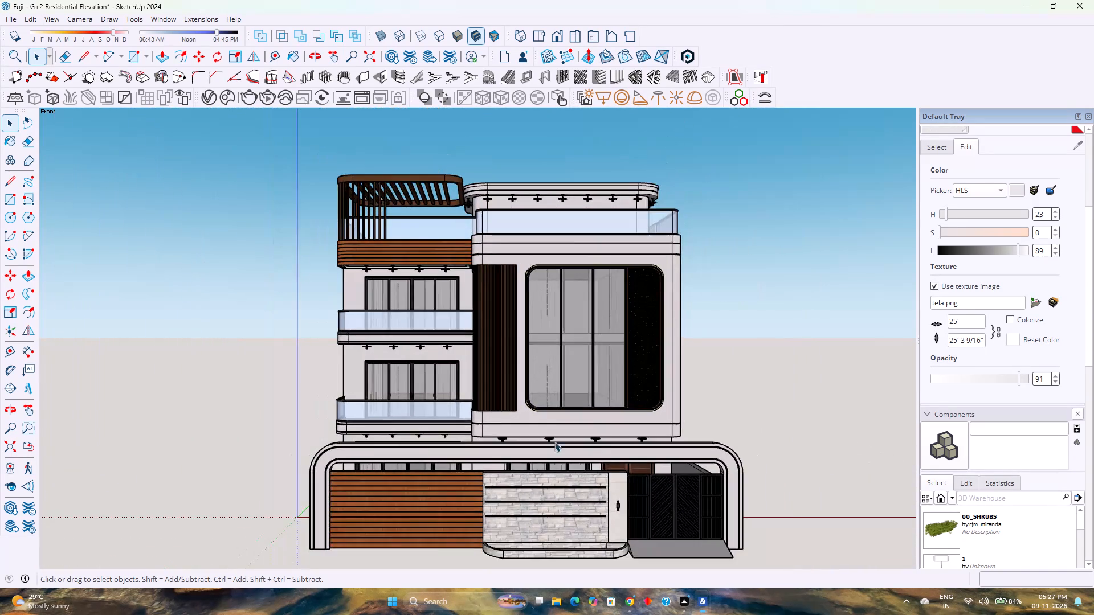
Examine the building's massing, front facade, side wall and compound wall from angled and frontal viewpoints.
middle_drag(606, 448, 467, 435)
scroll(467, 435, down, 1)
scroll(467, 435, up, 3)
scroll(467, 435, down, 3)
scroll(467, 435, up, 3)
scroll(467, 435, down, 3)
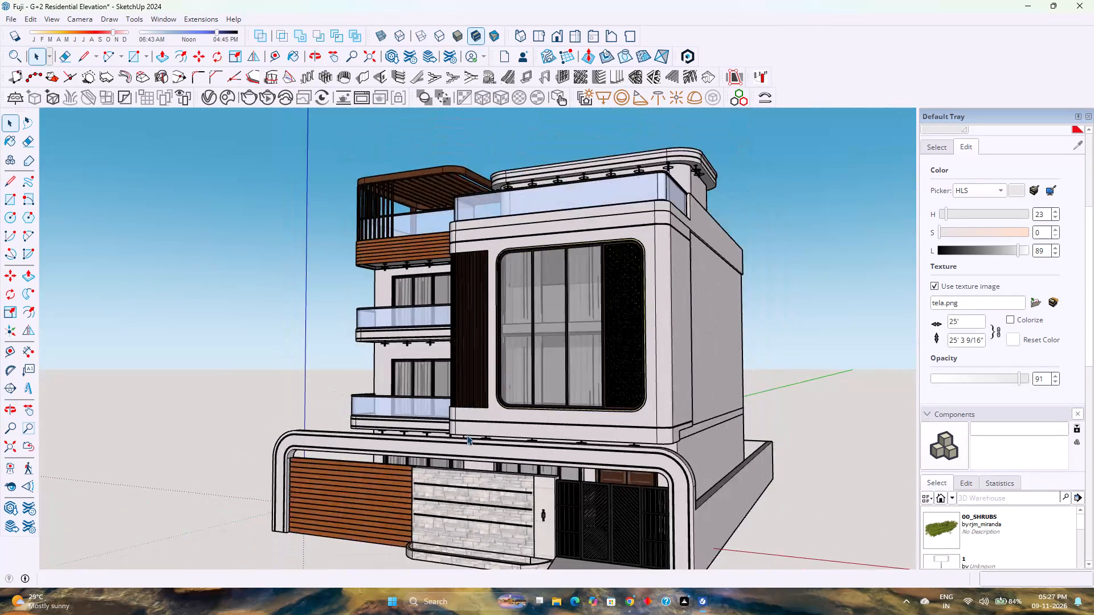
scroll(467, 435, up, 3)
scroll(467, 435, down, 3)
scroll(467, 435, up, 3)
scroll(467, 435, down, 3)
scroll(467, 435, up, 3)
scroll(467, 435, down, 4)
scroll(467, 435, up, 4)
scroll(467, 435, down, 3)
scroll(467, 435, up, 2)
scroll(467, 435, down, 4)
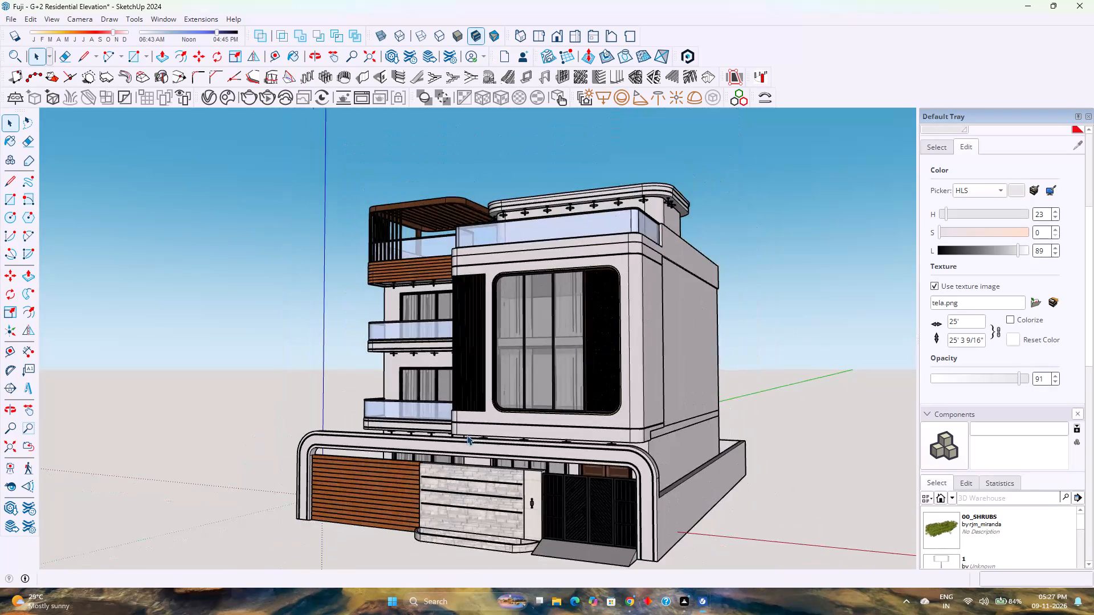
scroll(467, 435, up, 1)
scroll(467, 435, down, 4)
scroll(467, 435, up, 1)
scroll(467, 435, down, 5)
scroll(467, 435, up, 3)
scroll(467, 435, down, 2)
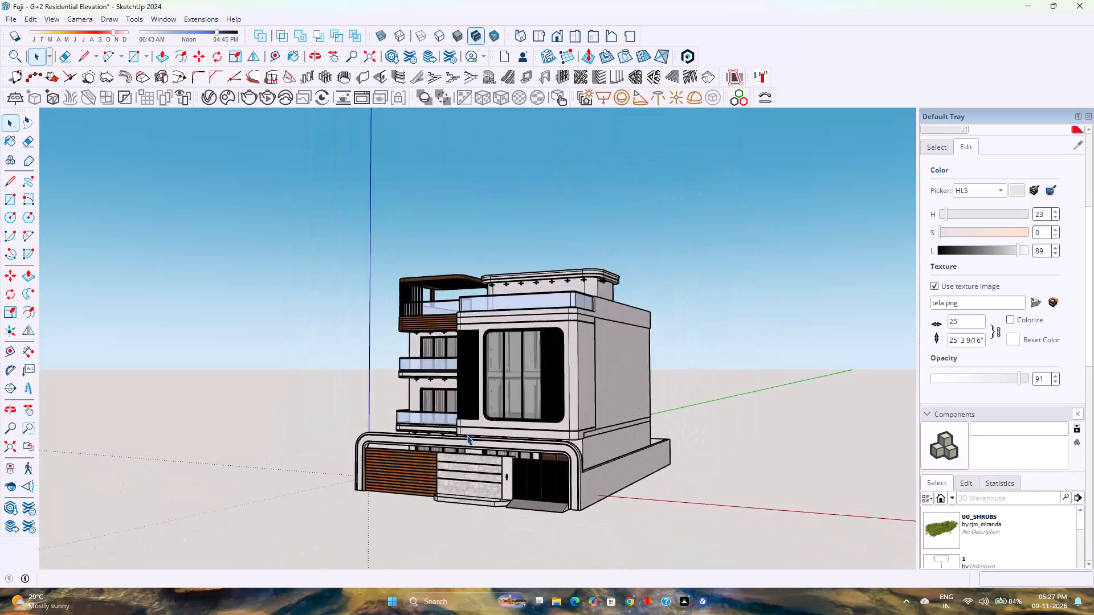
scroll(467, 435, down, 1)
scroll(467, 435, up, 3)
scroll(467, 435, down, 5)
scroll(464, 440, up, 6)
middle_drag(464, 440, 537, 446)
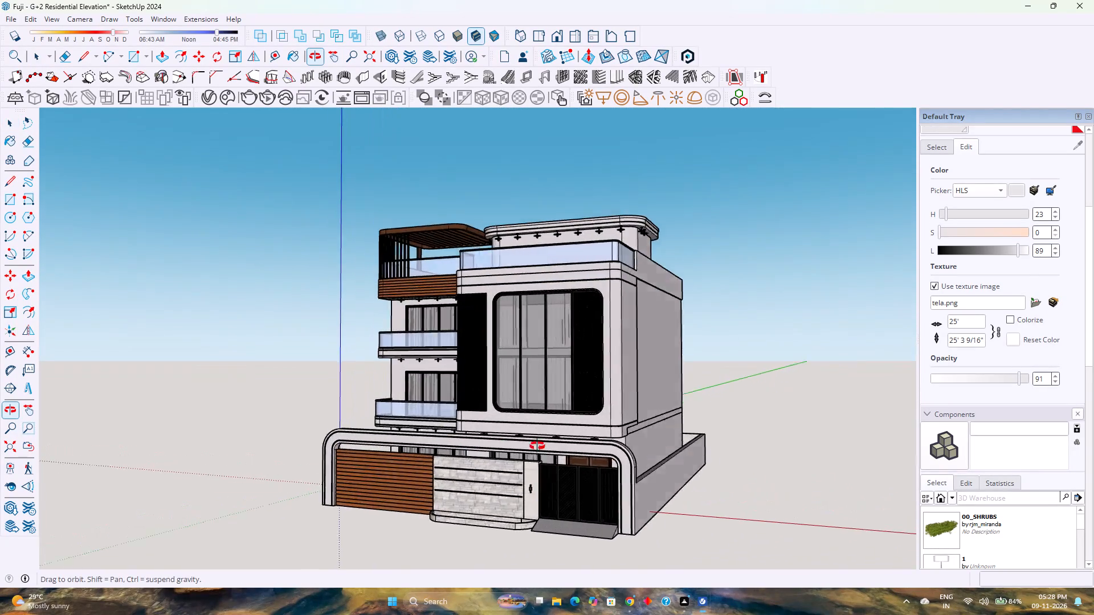
middle_drag(537, 446, 672, 442)
scroll(544, 440, up, 4)
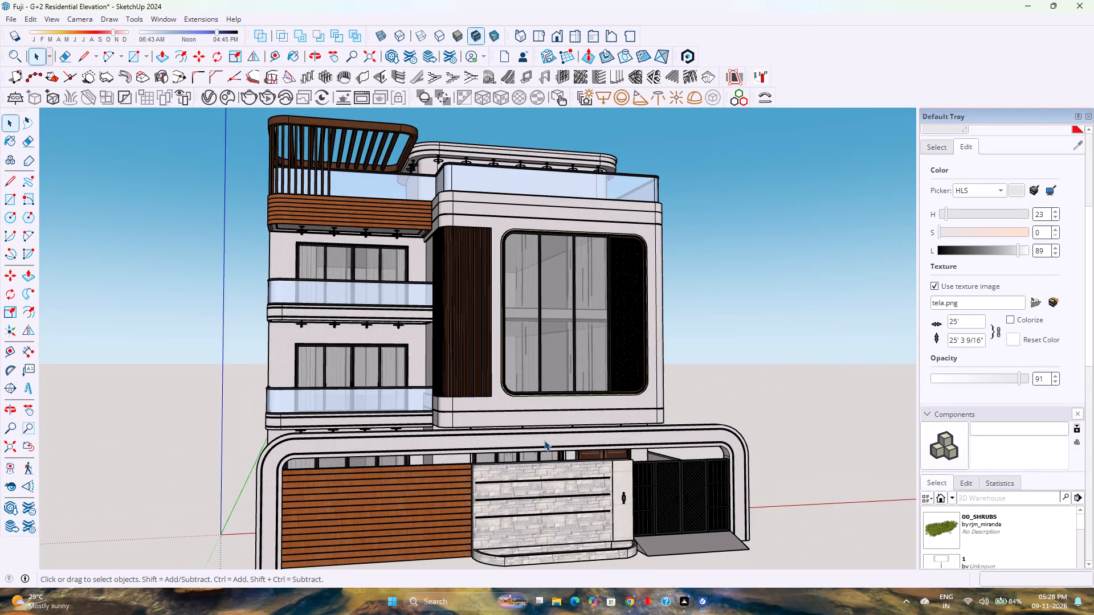
scroll(544, 440, up, 1)
scroll(544, 440, down, 1)
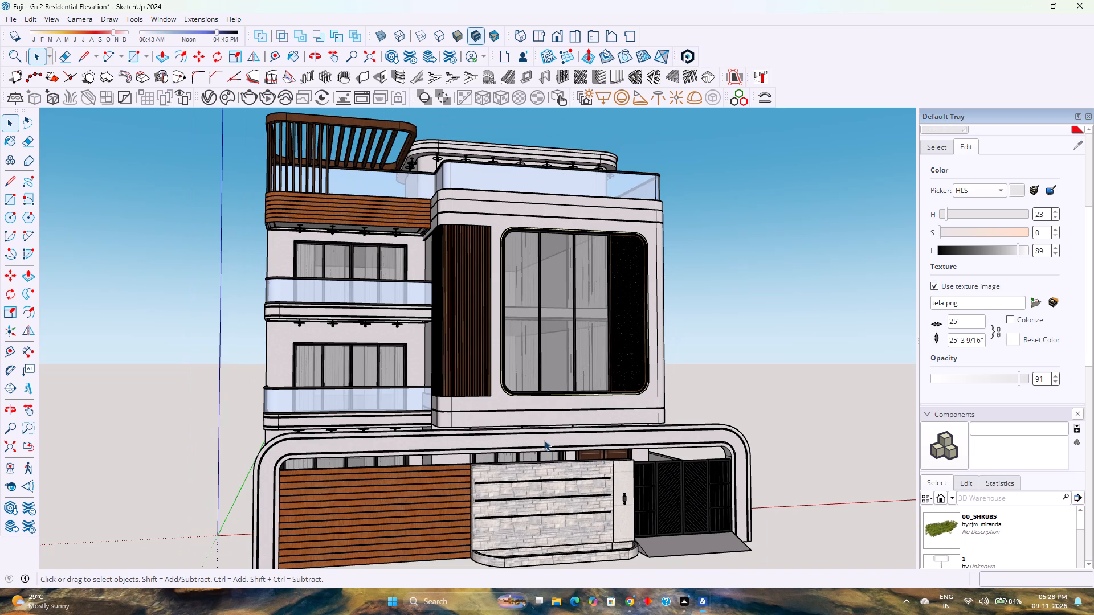
scroll(544, 440, down, 1)
middle_drag(507, 505, 506, 494)
scroll(463, 485, up, 1)
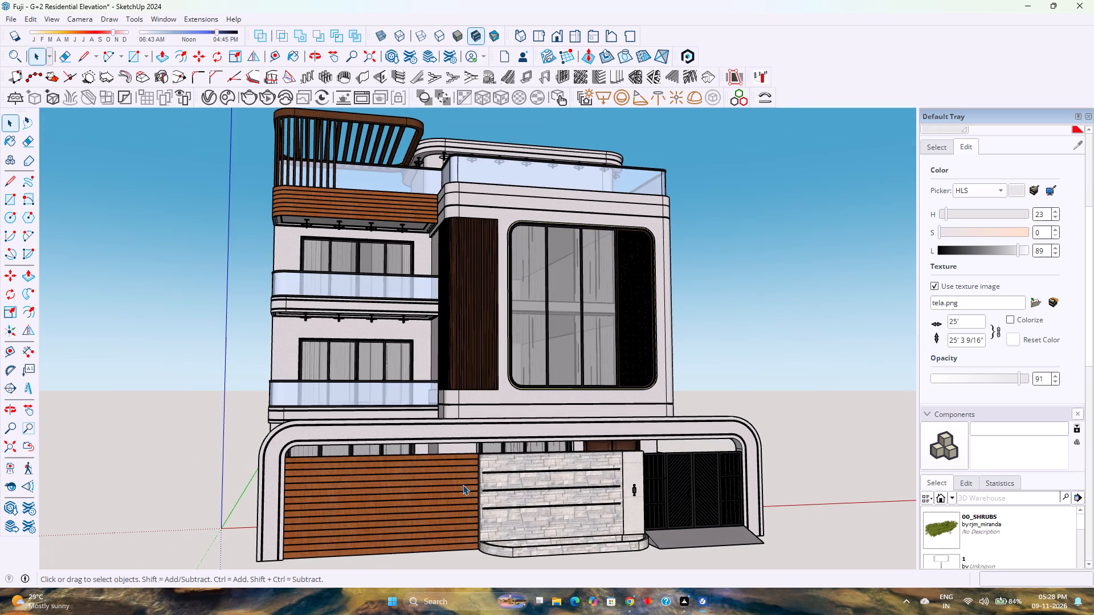
scroll(463, 485, down, 1)
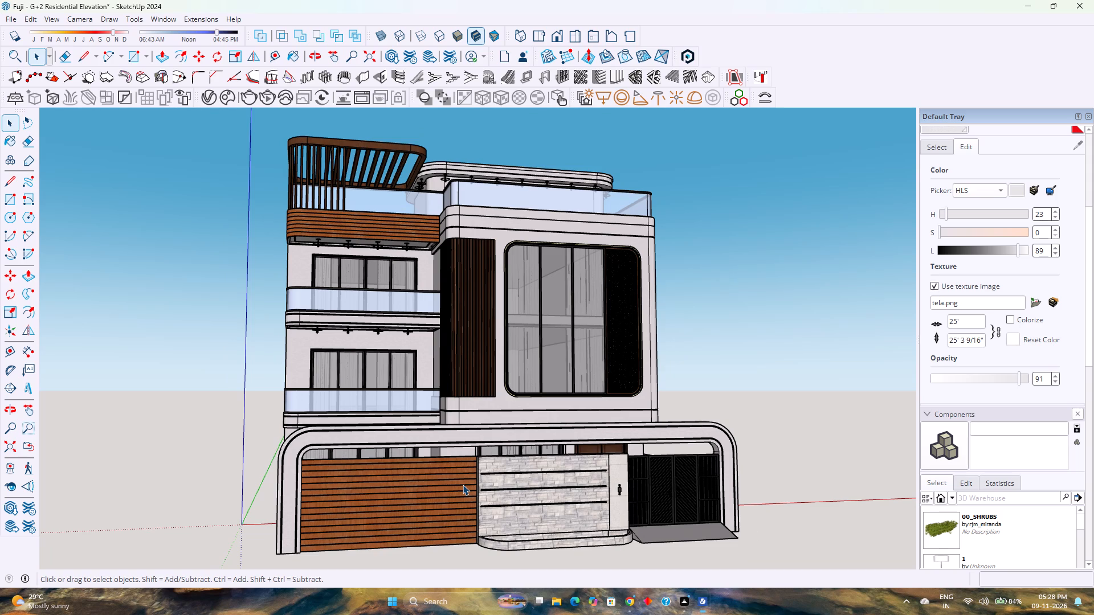
scroll(463, 485, down, 1)
scroll(417, 521, up, 1)
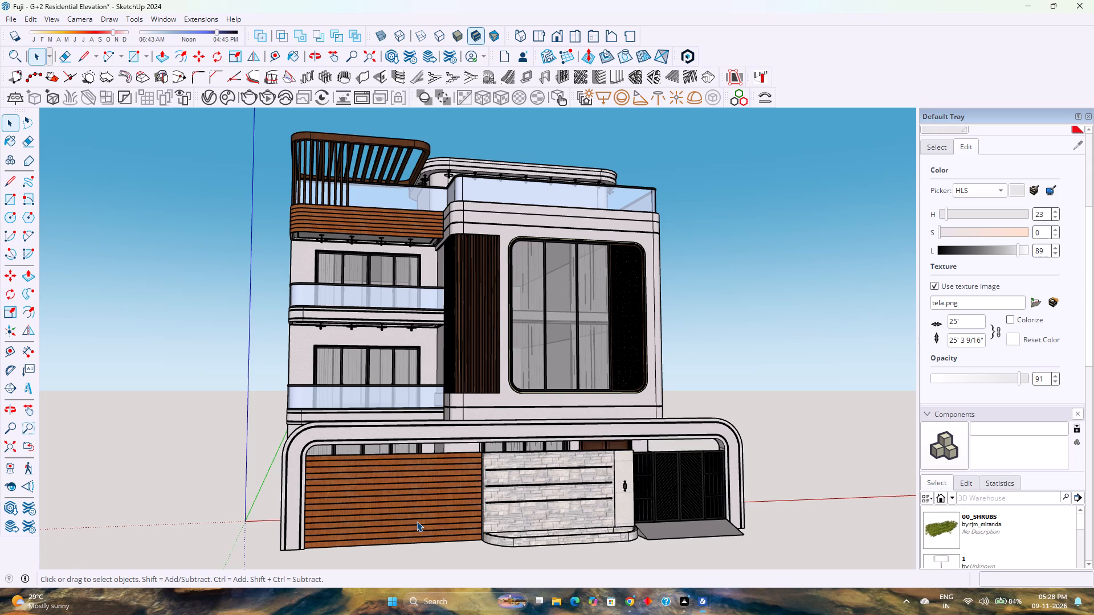
scroll(464, 489, down, 3)
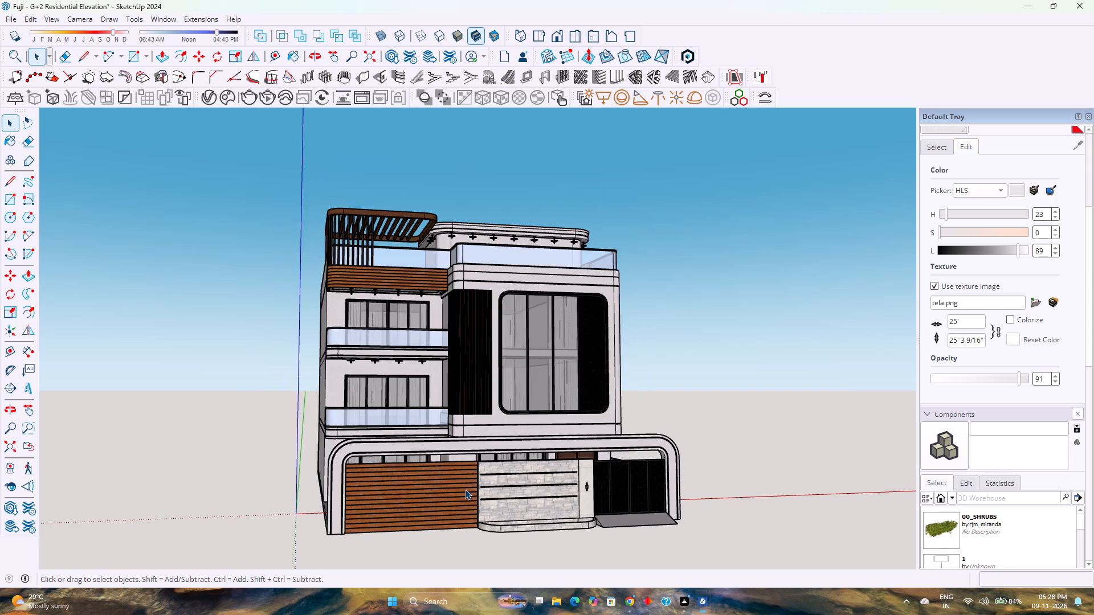
middle_drag(467, 490, 251, 492)
scroll(251, 493, up, 1)
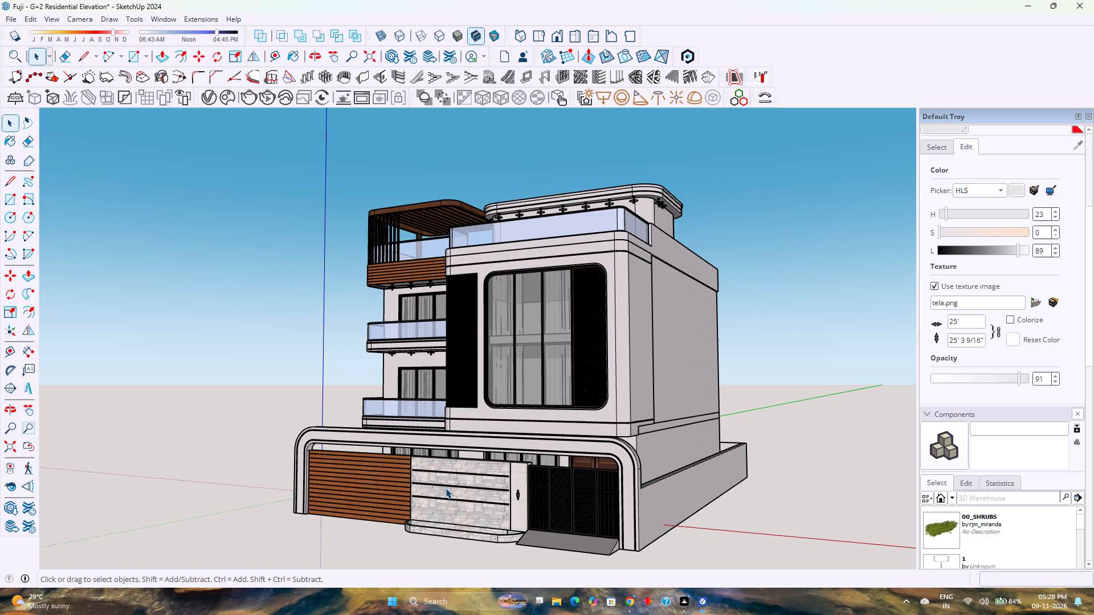
scroll(446, 489, down, 1)
scroll(446, 489, up, 1)
scroll(446, 489, down, 2)
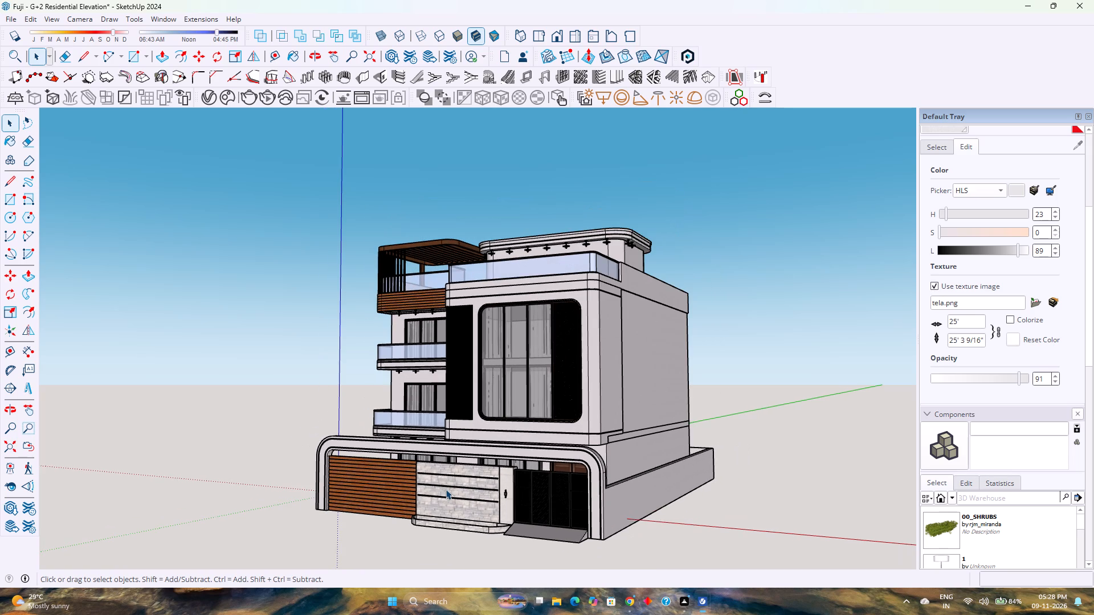
scroll(445, 489, up, 1)
scroll(445, 489, down, 1)
scroll(445, 489, up, 2)
scroll(445, 489, down, 2)
scroll(445, 489, up, 3)
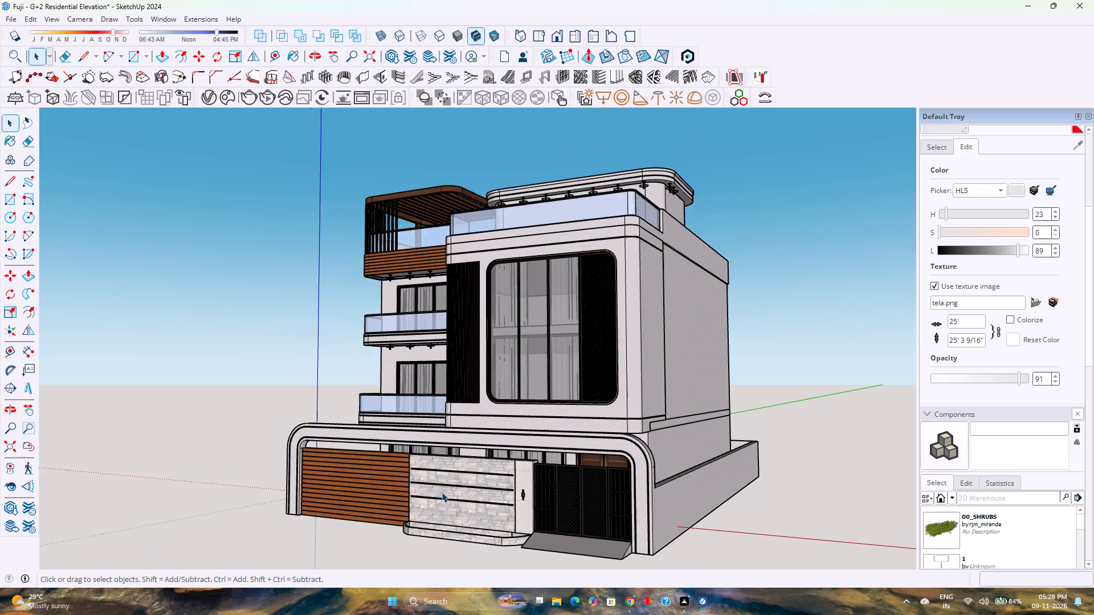
scroll(442, 492, down, 2)
scroll(418, 494, up, 2)
scroll(418, 494, down, 1)
middle_drag(418, 494, 569, 500)
middle_click(569, 500)
middle_click(569, 500)
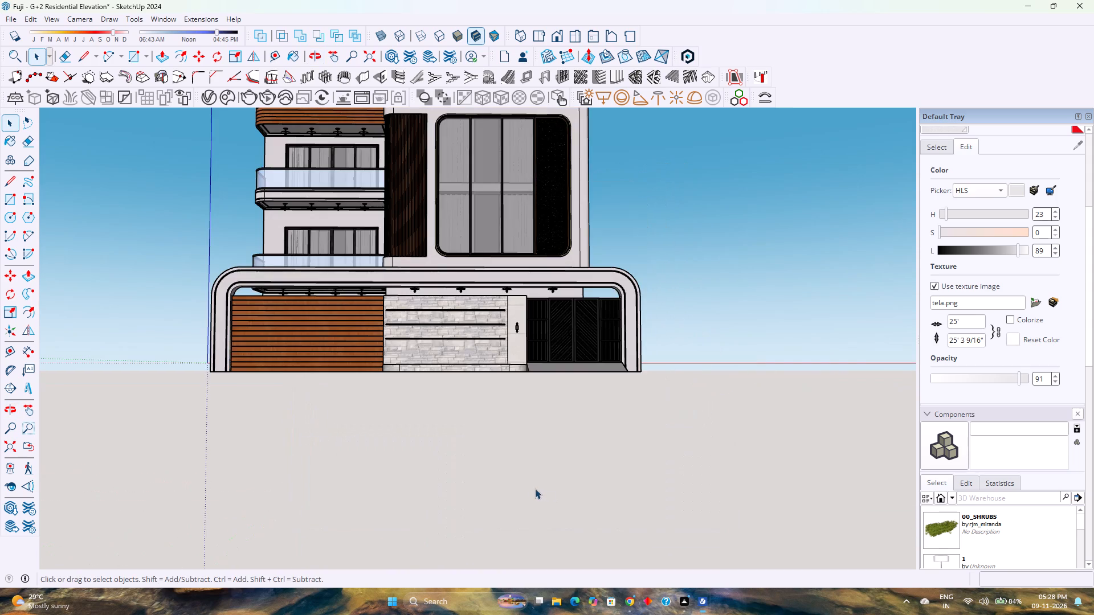
scroll(501, 473, down, 2)
scroll(378, 395, down, 4)
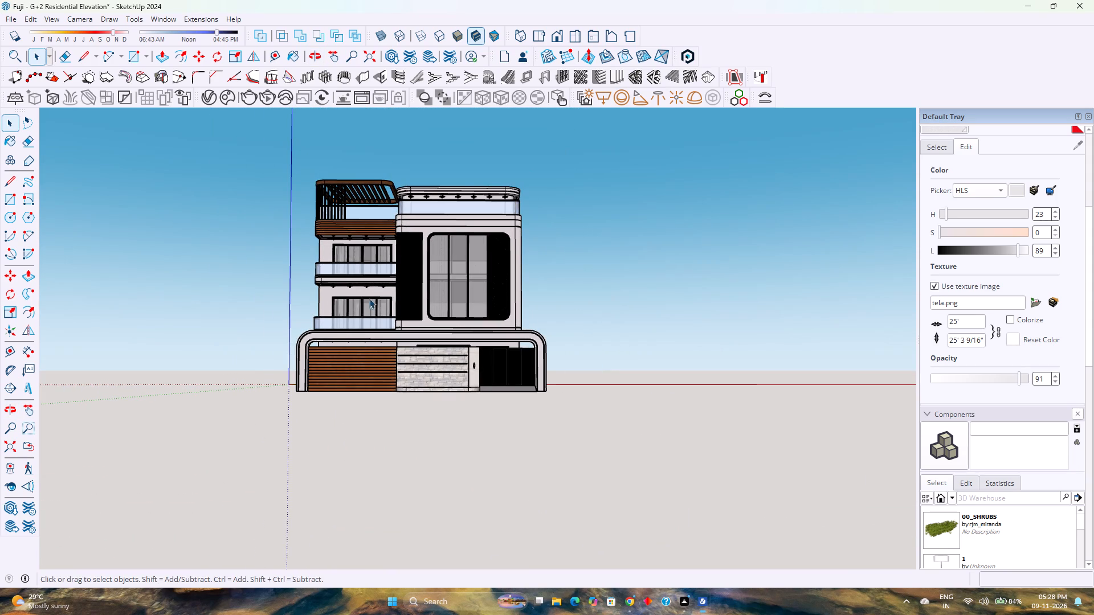
scroll(386, 273, up, 5)
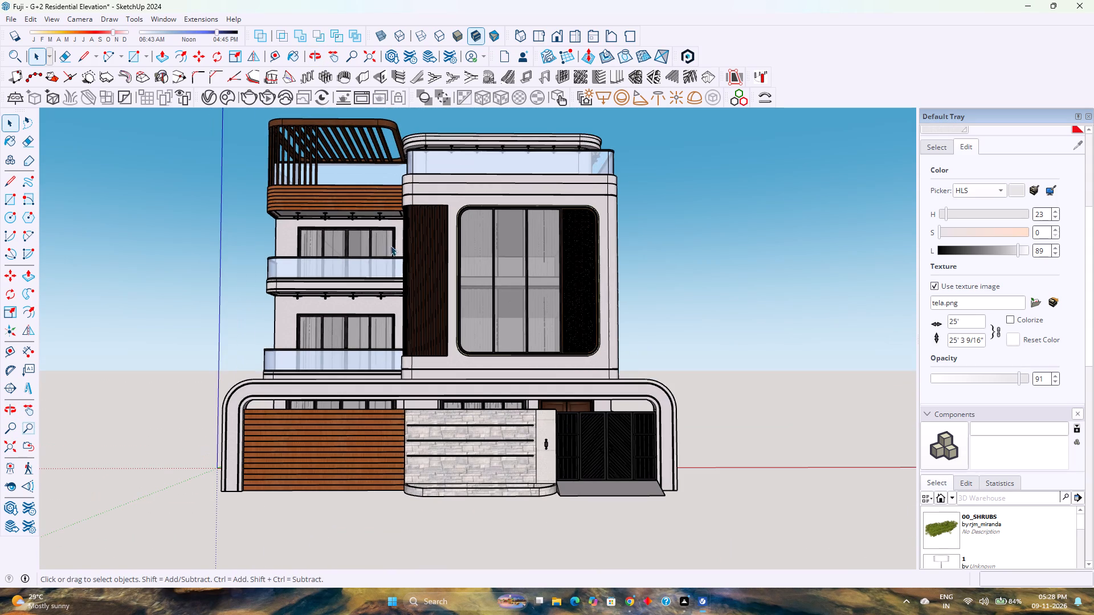
scroll(389, 214, up, 1)
scroll(389, 214, down, 2)
scroll(362, 152, up, 2)
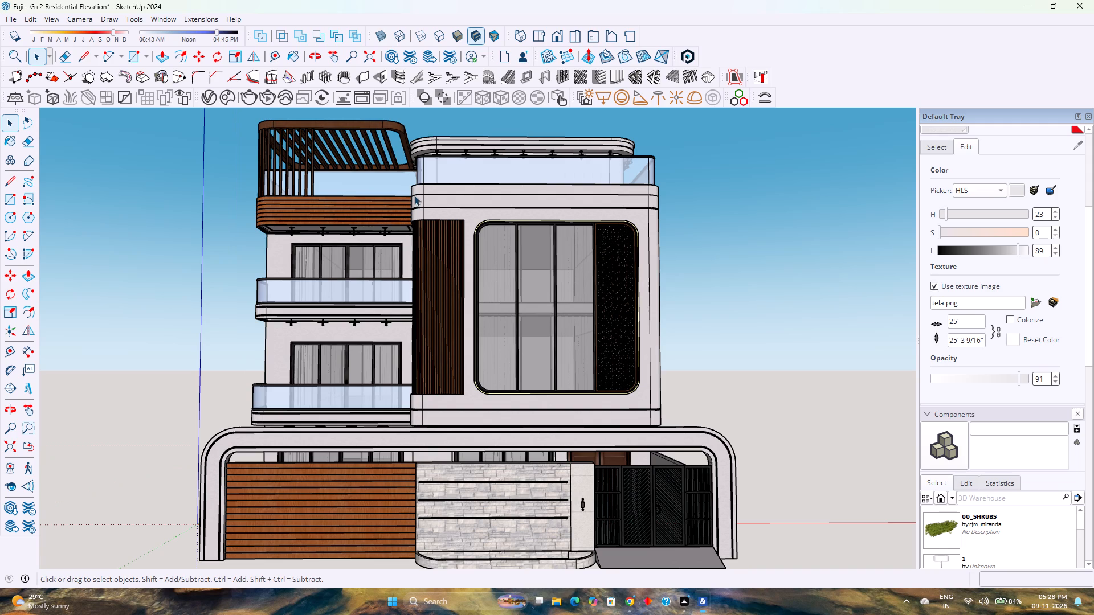
Return the model to the standard Front view and frame the elevation from the rooftop pergola to the compound wall.
click(562, 43)
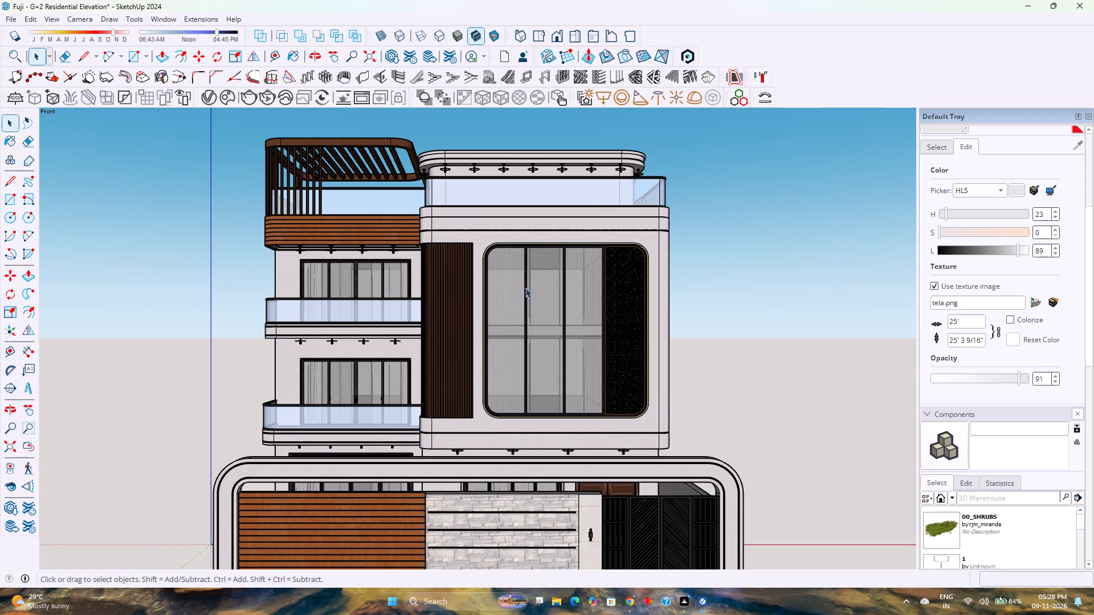
scroll(454, 301, down, 4)
scroll(466, 454, up, 3)
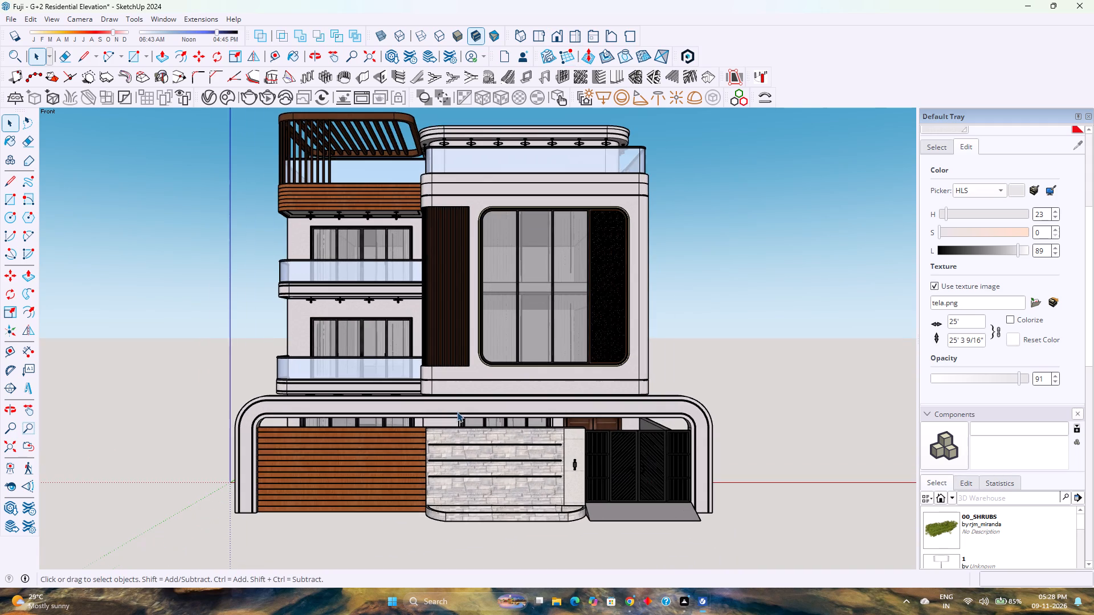
scroll(488, 303, up, 2)
scroll(488, 298, down, 2)
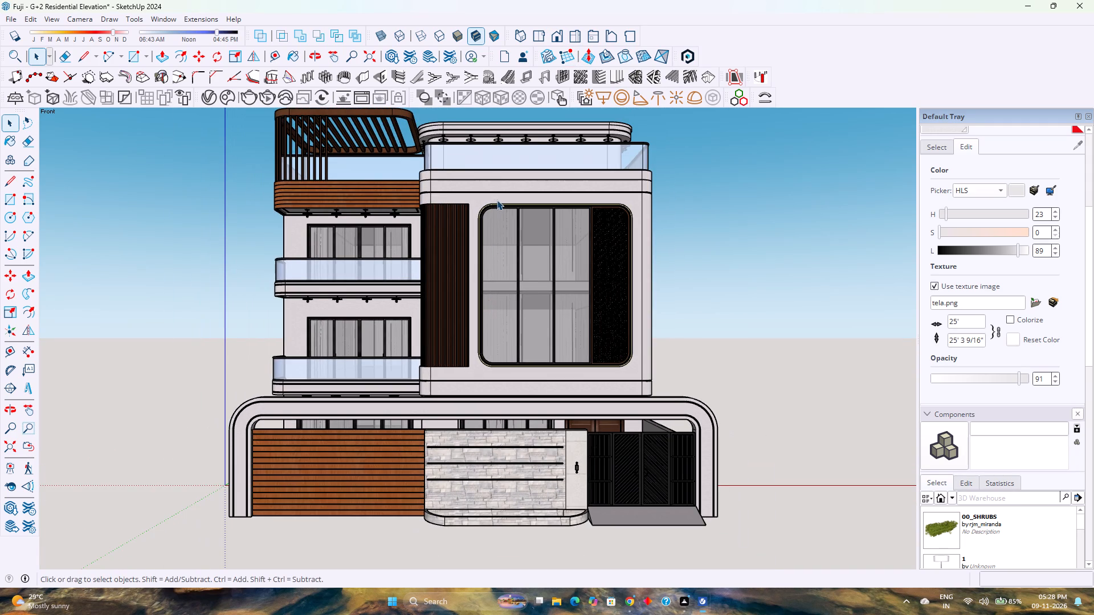
scroll(497, 200, down, 1)
scroll(462, 136, up, 1)
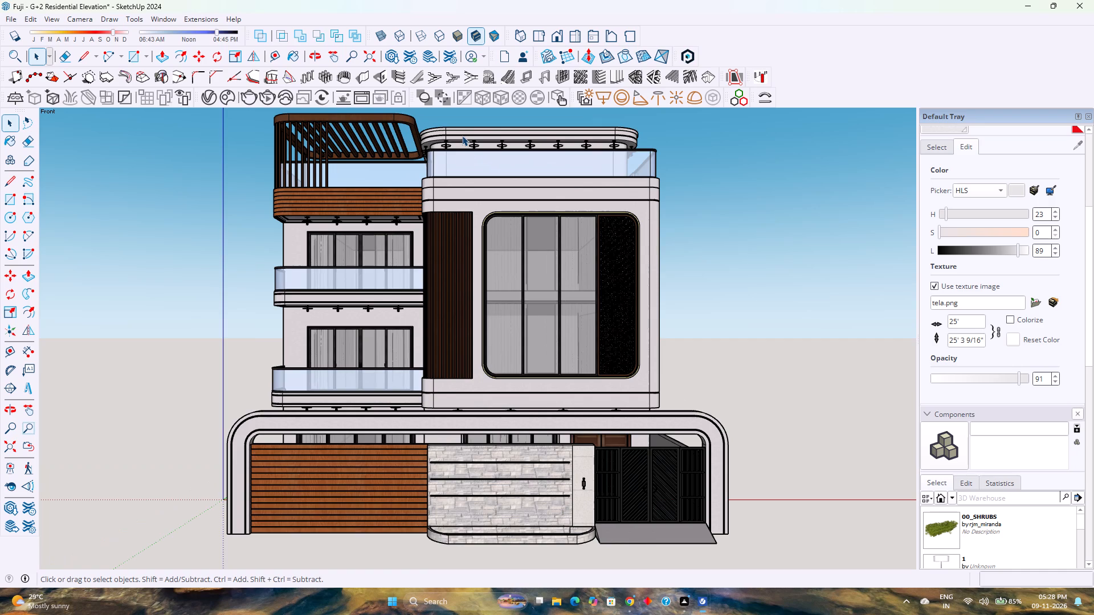
scroll(464, 122, up, 1)
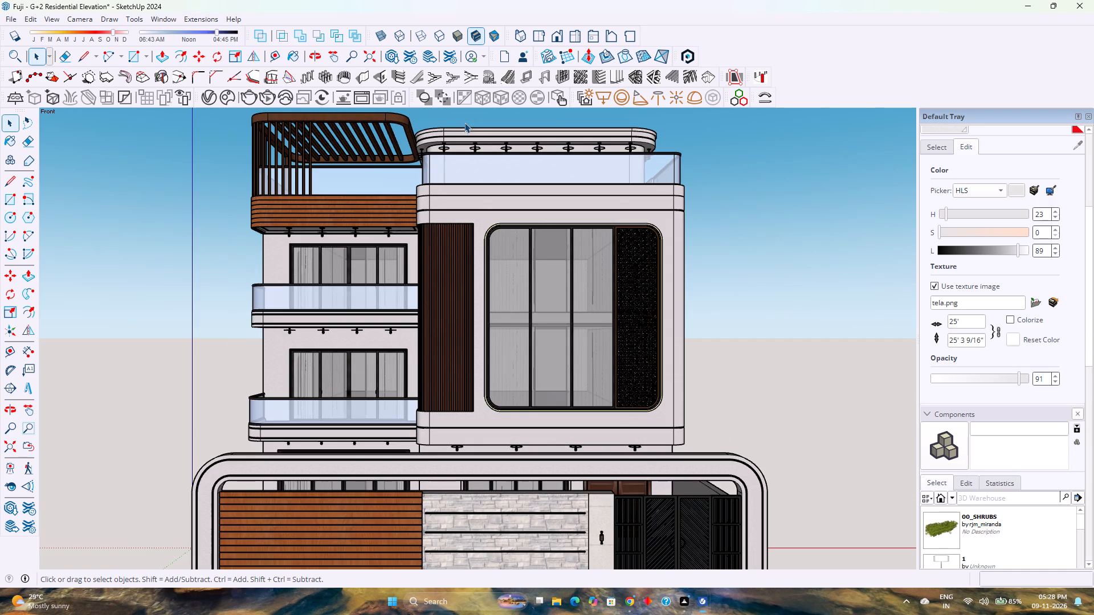
scroll(464, 122, down, 1)
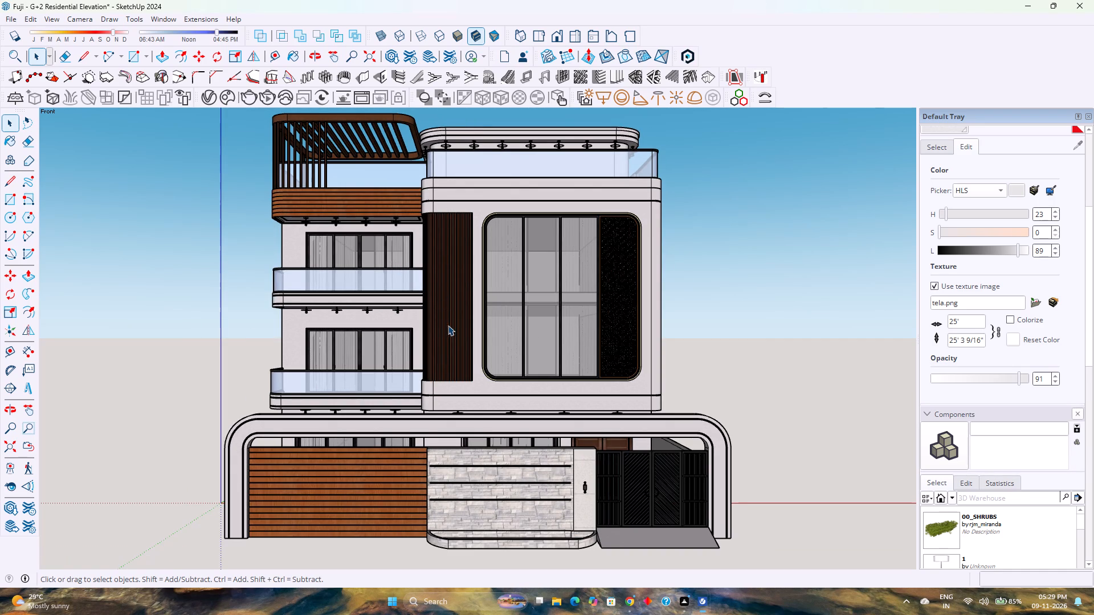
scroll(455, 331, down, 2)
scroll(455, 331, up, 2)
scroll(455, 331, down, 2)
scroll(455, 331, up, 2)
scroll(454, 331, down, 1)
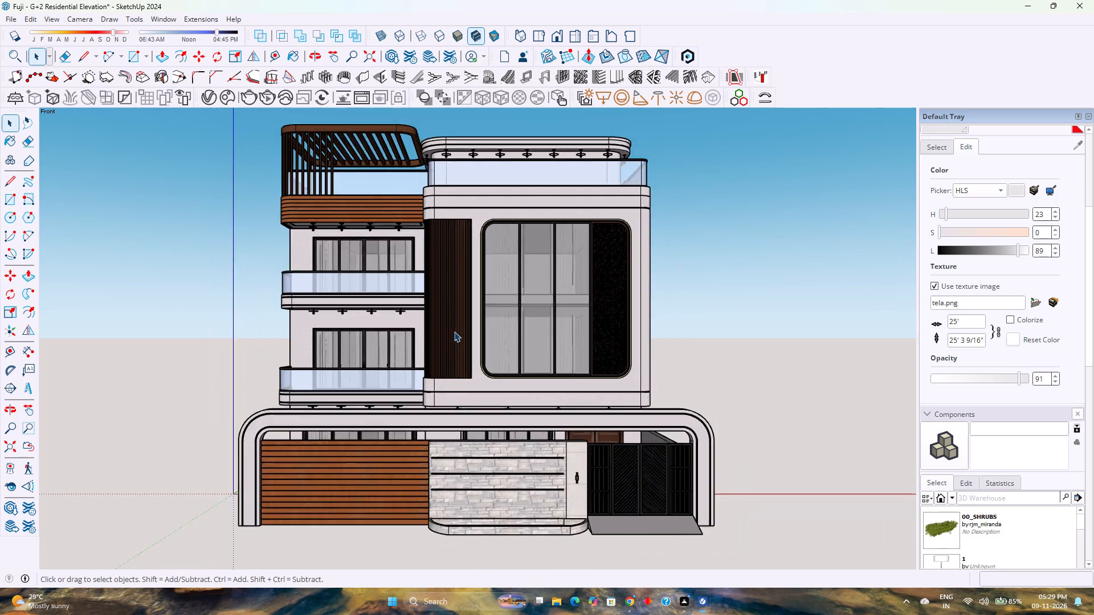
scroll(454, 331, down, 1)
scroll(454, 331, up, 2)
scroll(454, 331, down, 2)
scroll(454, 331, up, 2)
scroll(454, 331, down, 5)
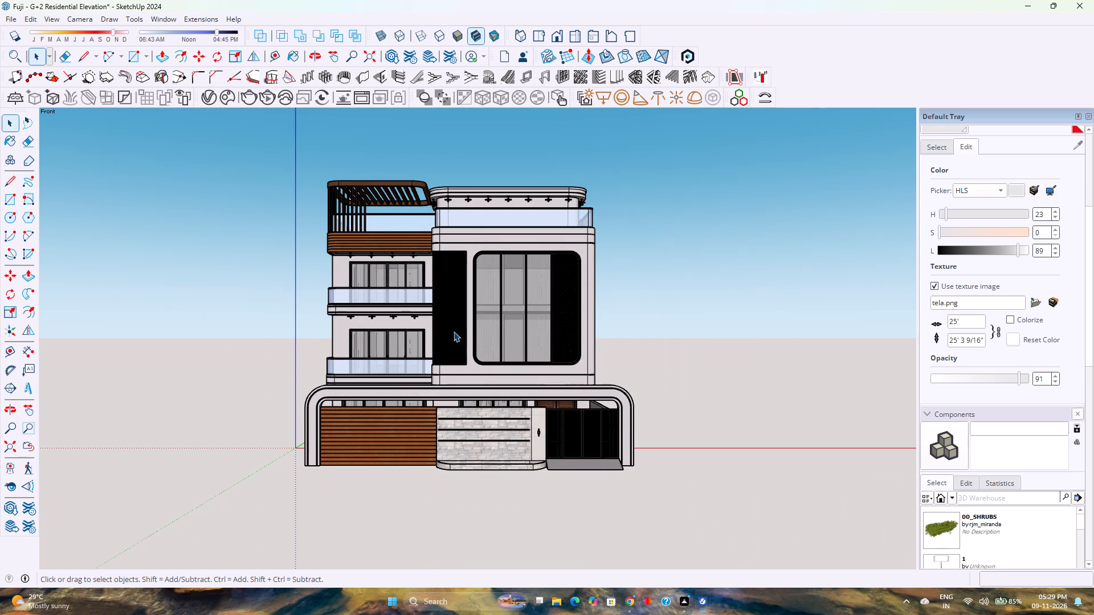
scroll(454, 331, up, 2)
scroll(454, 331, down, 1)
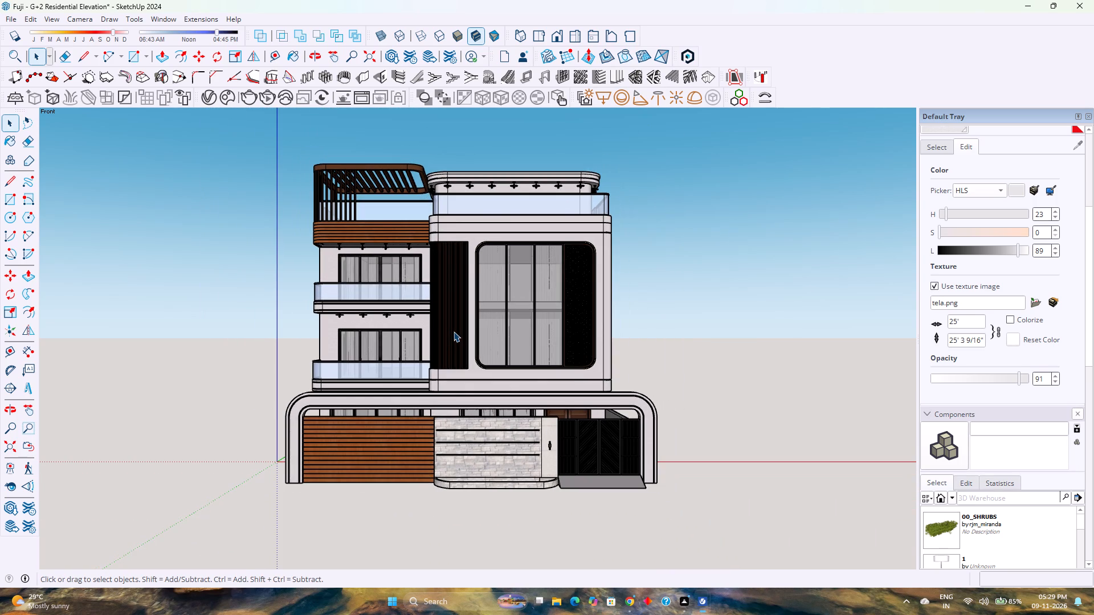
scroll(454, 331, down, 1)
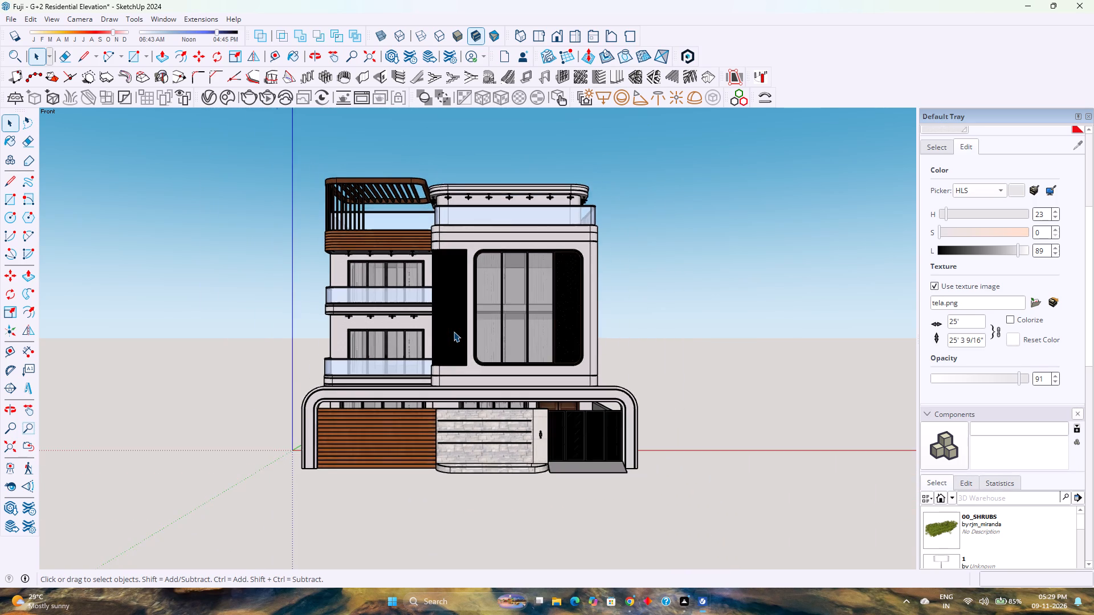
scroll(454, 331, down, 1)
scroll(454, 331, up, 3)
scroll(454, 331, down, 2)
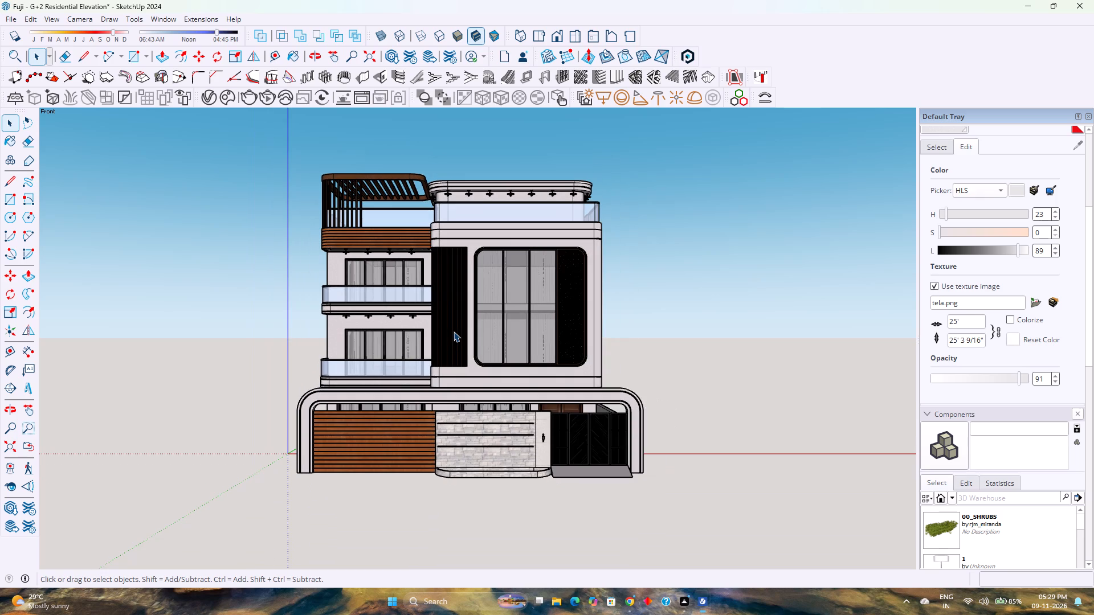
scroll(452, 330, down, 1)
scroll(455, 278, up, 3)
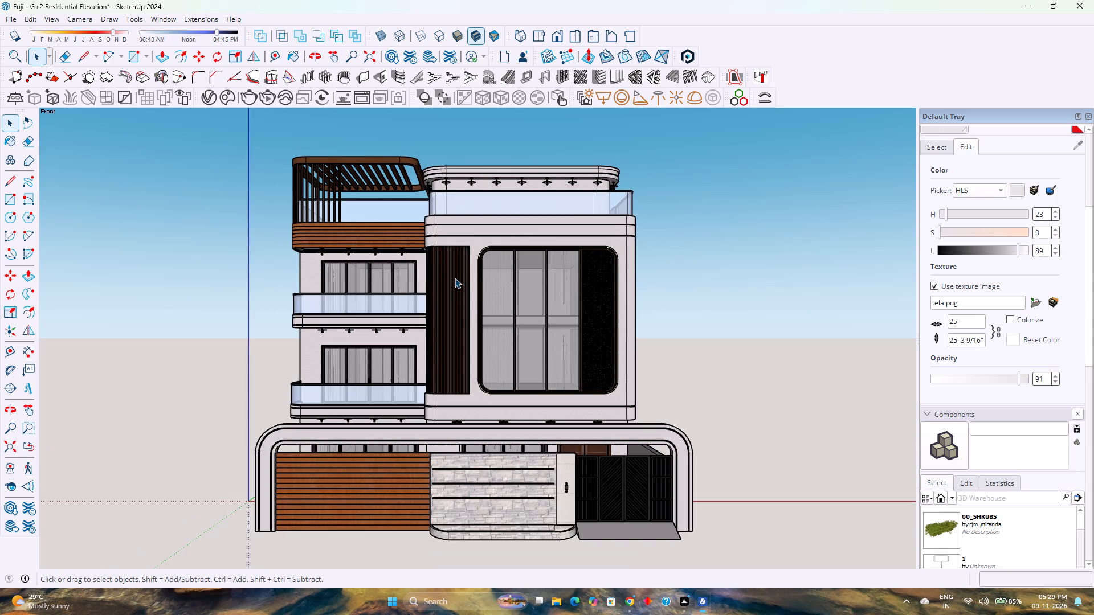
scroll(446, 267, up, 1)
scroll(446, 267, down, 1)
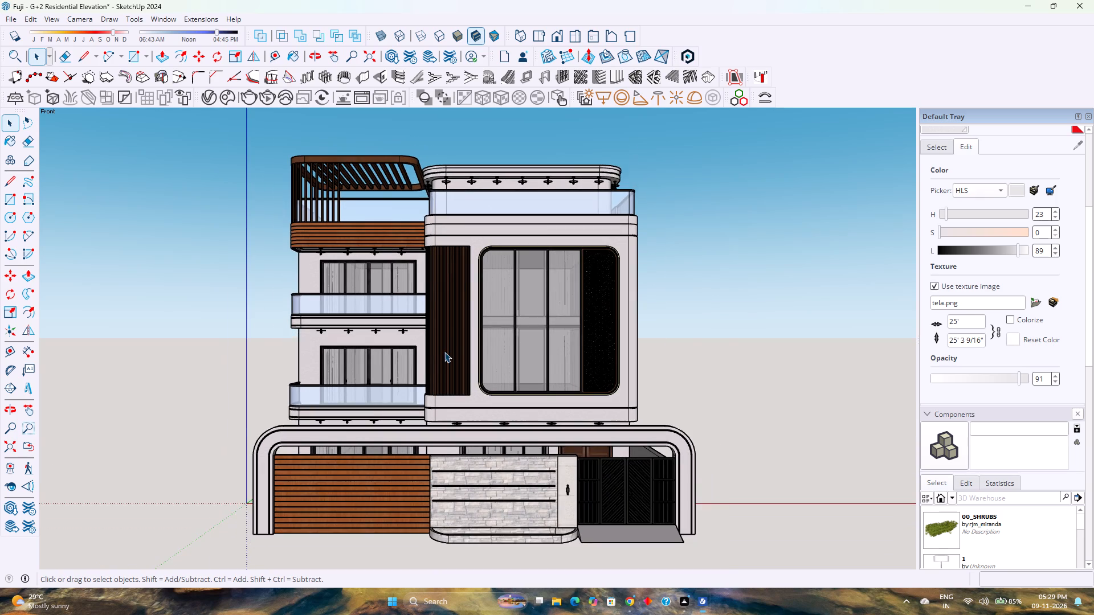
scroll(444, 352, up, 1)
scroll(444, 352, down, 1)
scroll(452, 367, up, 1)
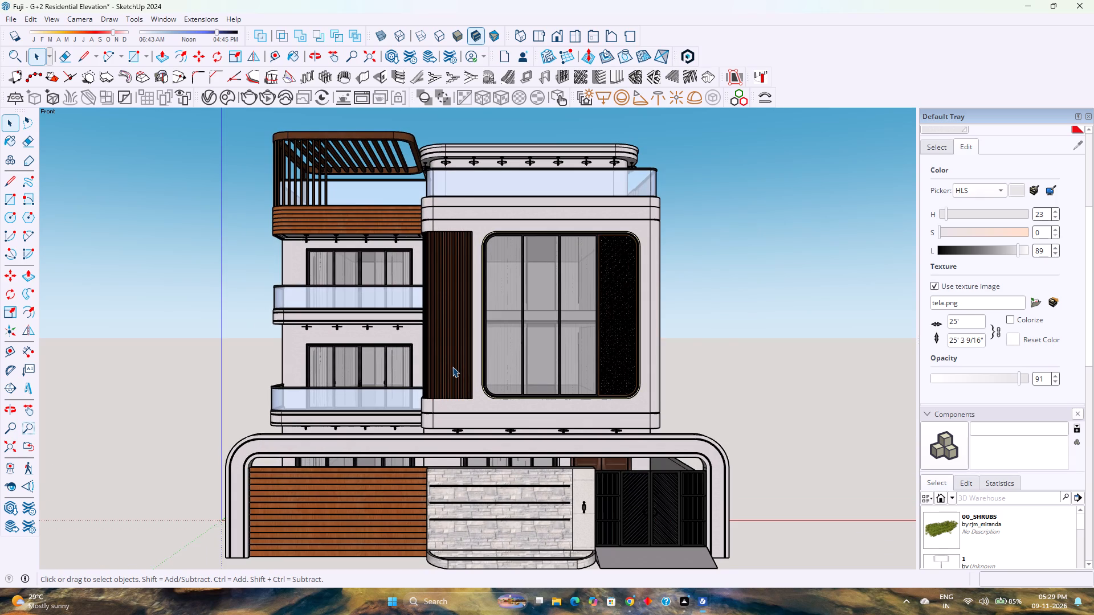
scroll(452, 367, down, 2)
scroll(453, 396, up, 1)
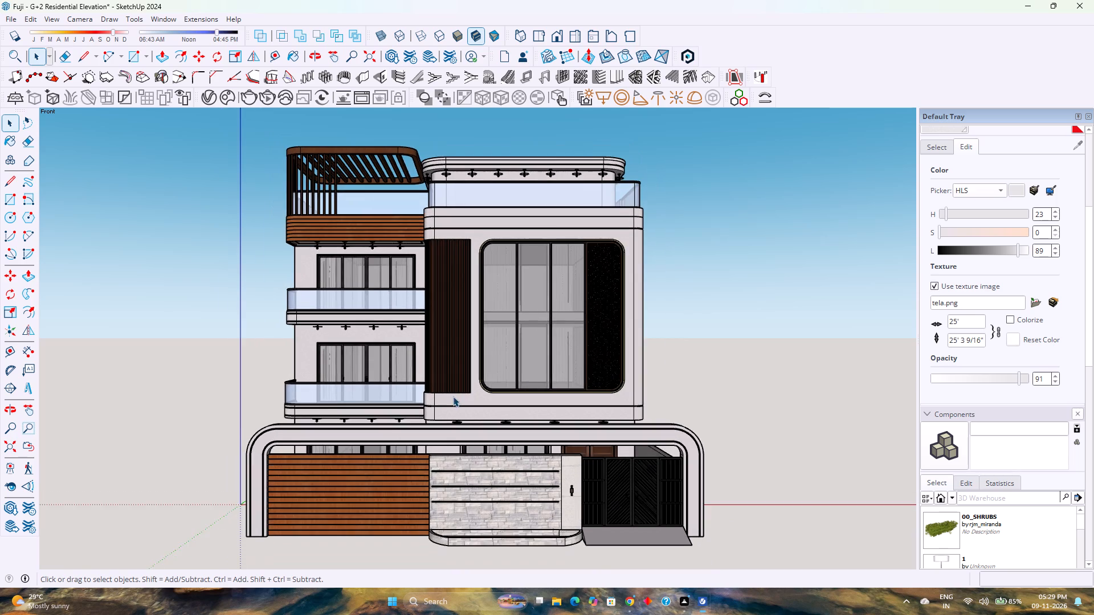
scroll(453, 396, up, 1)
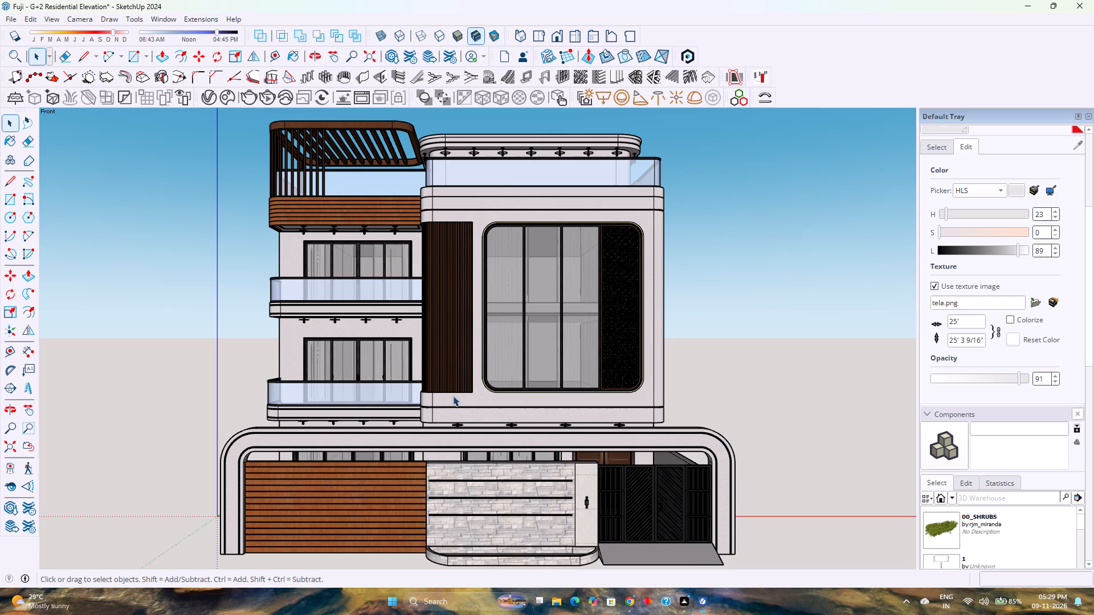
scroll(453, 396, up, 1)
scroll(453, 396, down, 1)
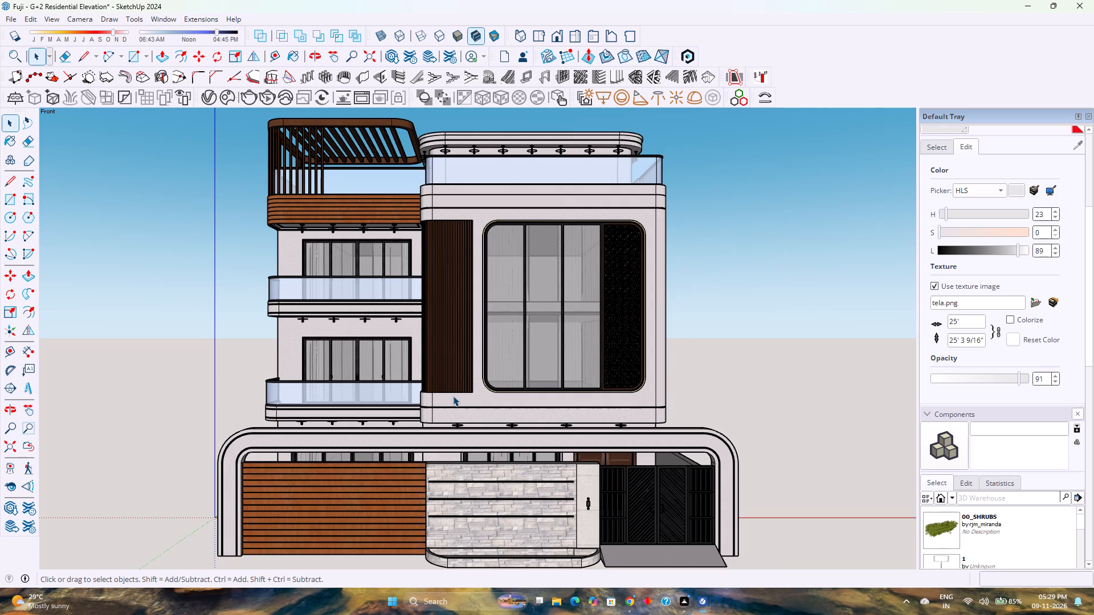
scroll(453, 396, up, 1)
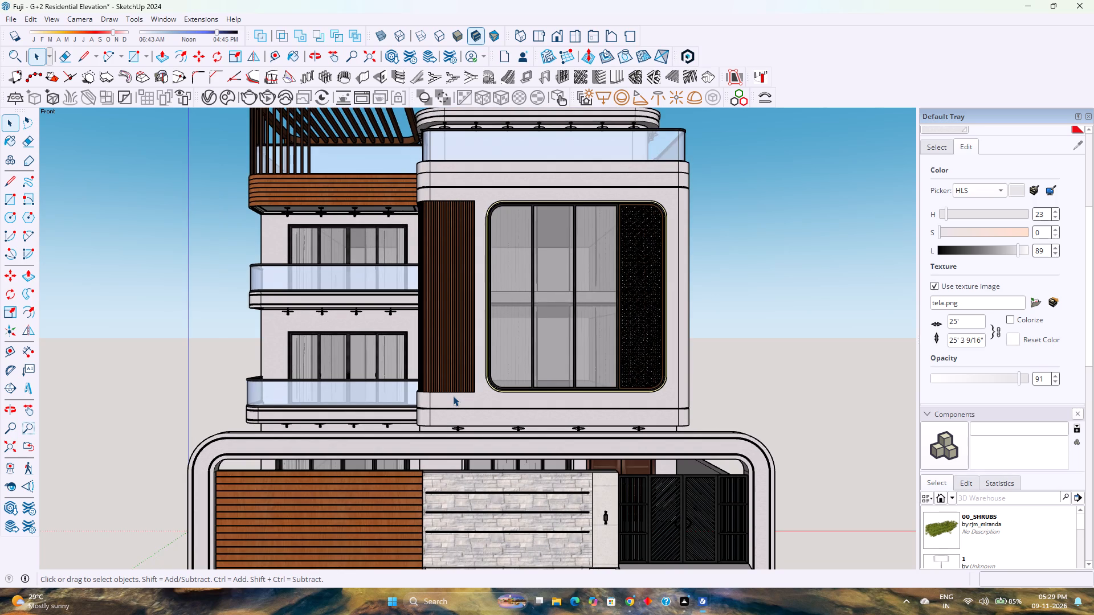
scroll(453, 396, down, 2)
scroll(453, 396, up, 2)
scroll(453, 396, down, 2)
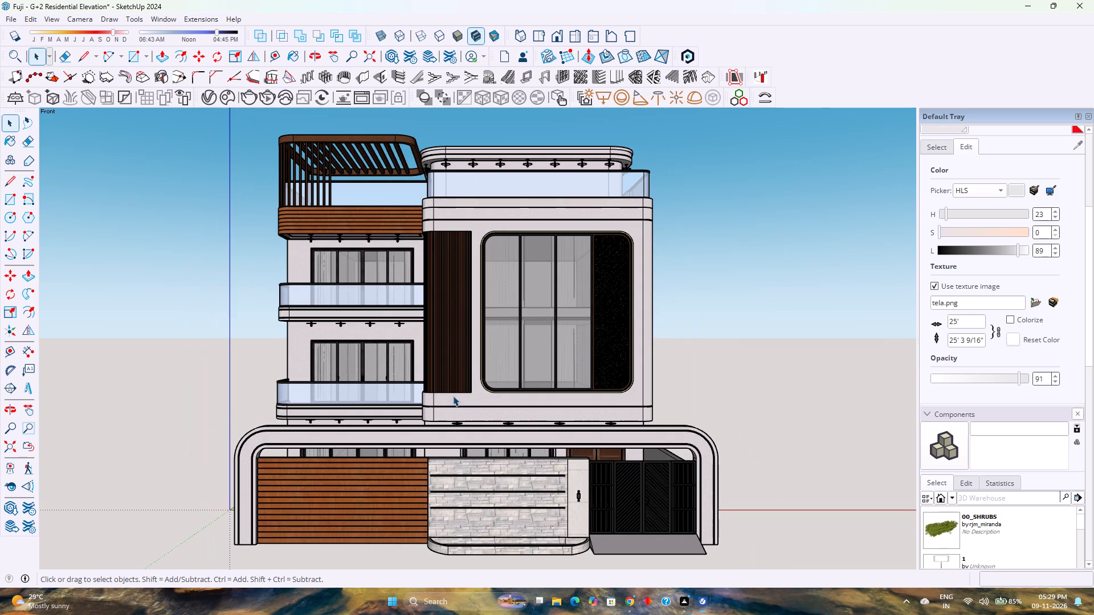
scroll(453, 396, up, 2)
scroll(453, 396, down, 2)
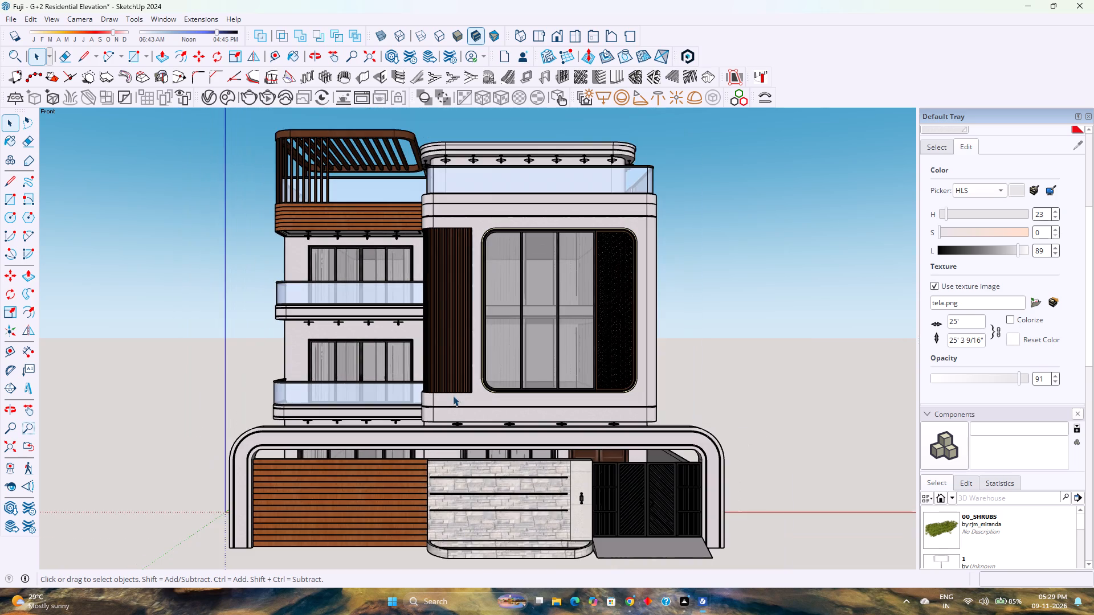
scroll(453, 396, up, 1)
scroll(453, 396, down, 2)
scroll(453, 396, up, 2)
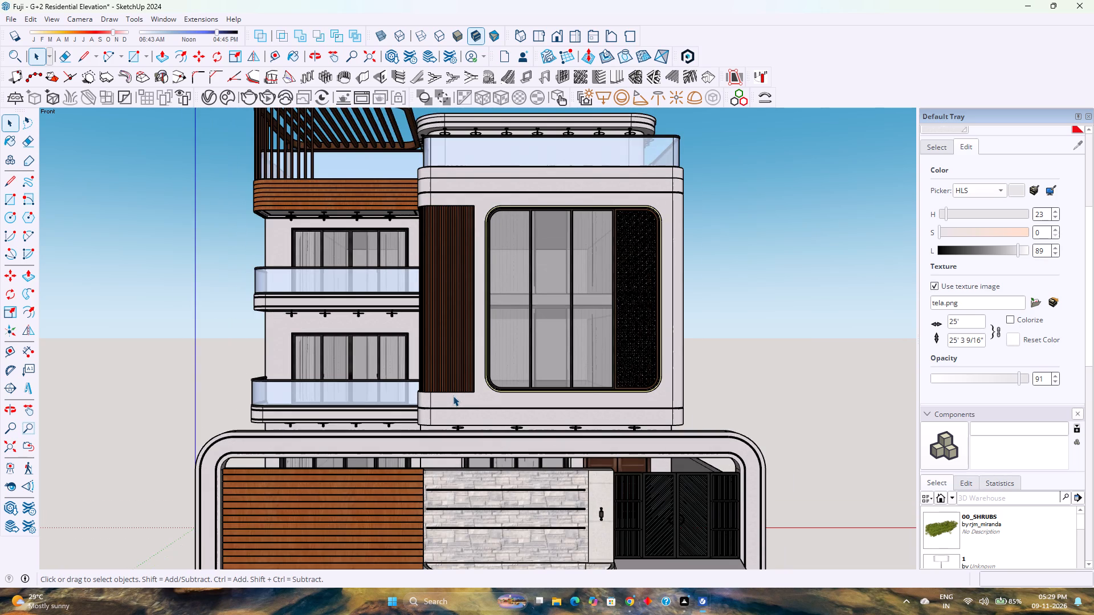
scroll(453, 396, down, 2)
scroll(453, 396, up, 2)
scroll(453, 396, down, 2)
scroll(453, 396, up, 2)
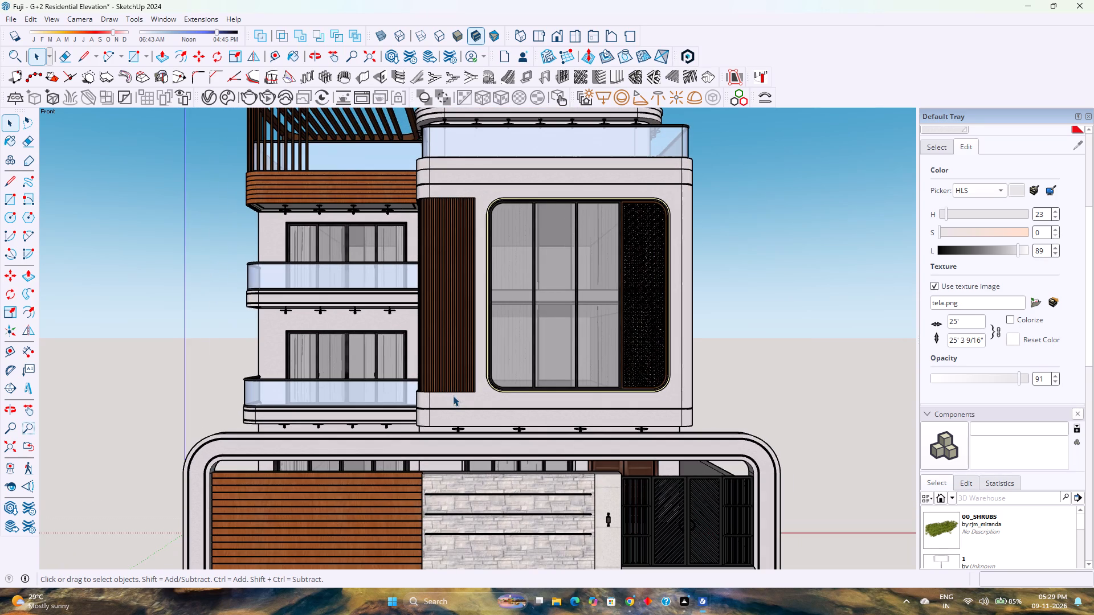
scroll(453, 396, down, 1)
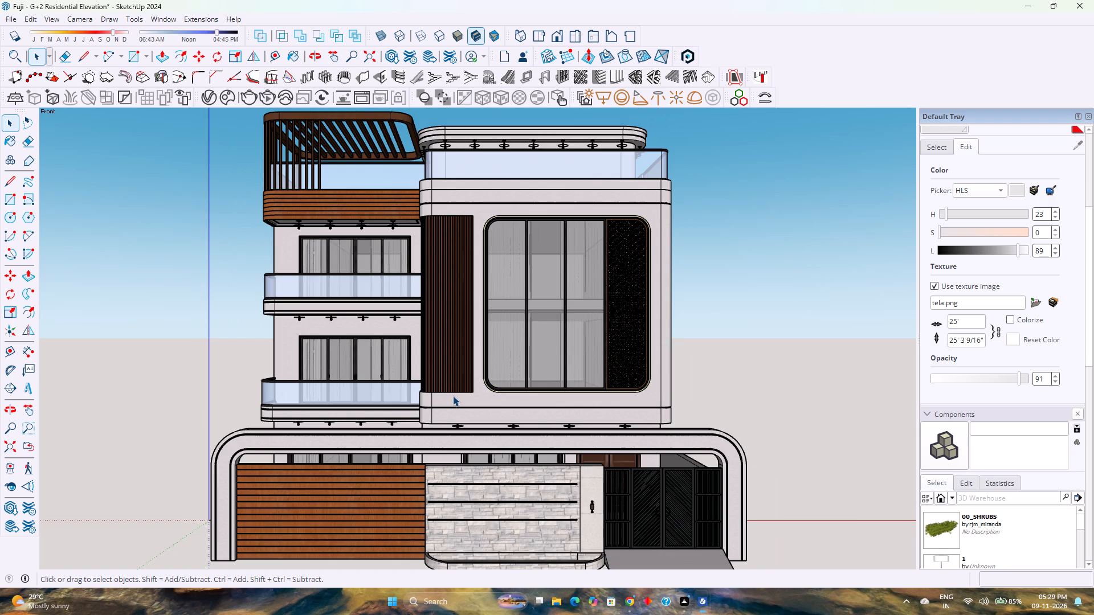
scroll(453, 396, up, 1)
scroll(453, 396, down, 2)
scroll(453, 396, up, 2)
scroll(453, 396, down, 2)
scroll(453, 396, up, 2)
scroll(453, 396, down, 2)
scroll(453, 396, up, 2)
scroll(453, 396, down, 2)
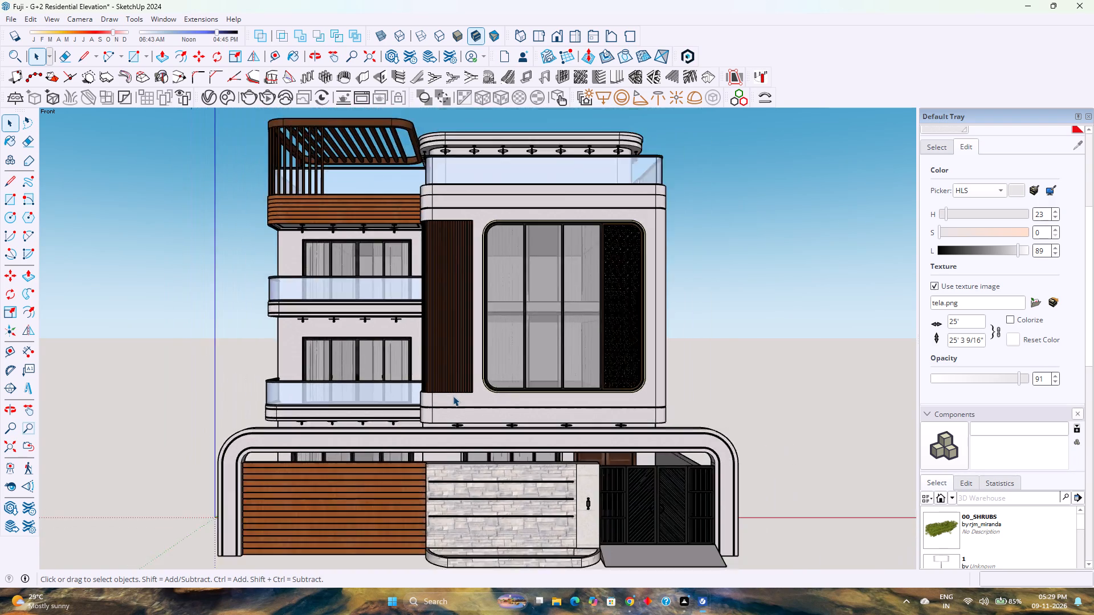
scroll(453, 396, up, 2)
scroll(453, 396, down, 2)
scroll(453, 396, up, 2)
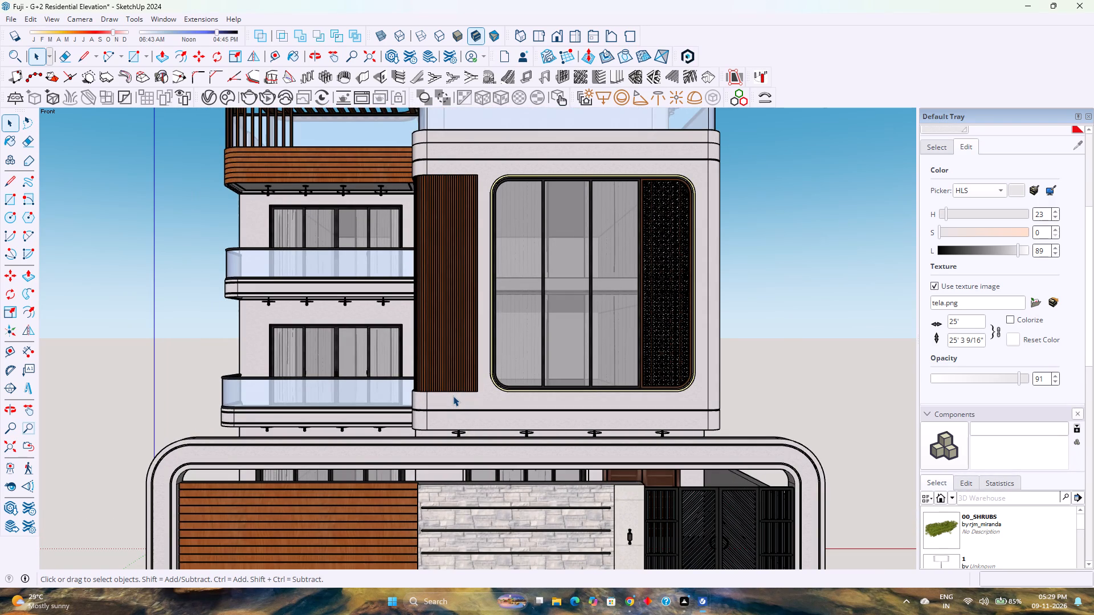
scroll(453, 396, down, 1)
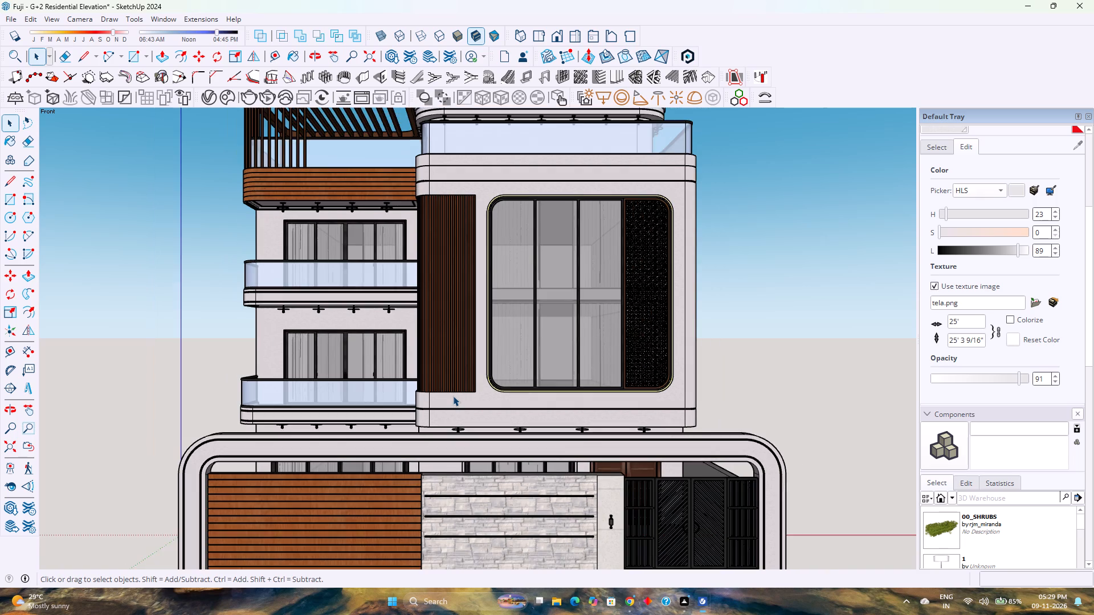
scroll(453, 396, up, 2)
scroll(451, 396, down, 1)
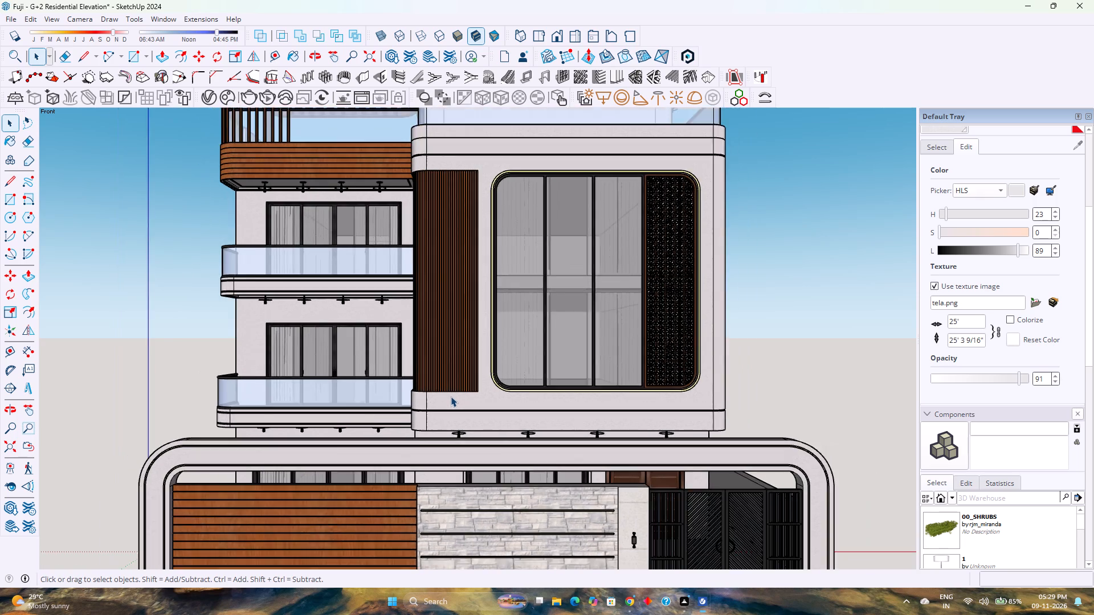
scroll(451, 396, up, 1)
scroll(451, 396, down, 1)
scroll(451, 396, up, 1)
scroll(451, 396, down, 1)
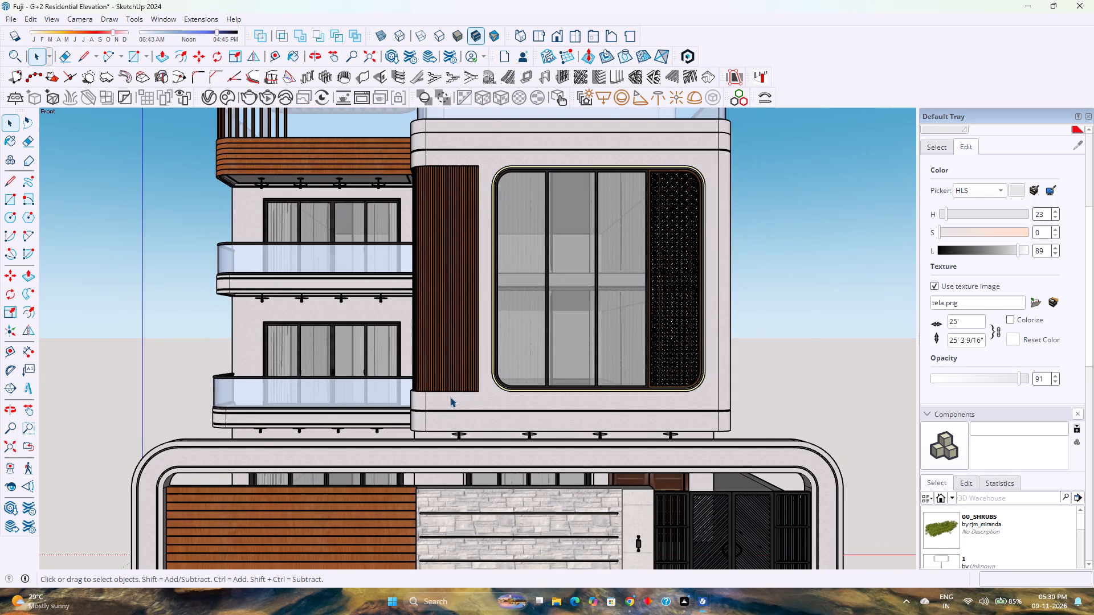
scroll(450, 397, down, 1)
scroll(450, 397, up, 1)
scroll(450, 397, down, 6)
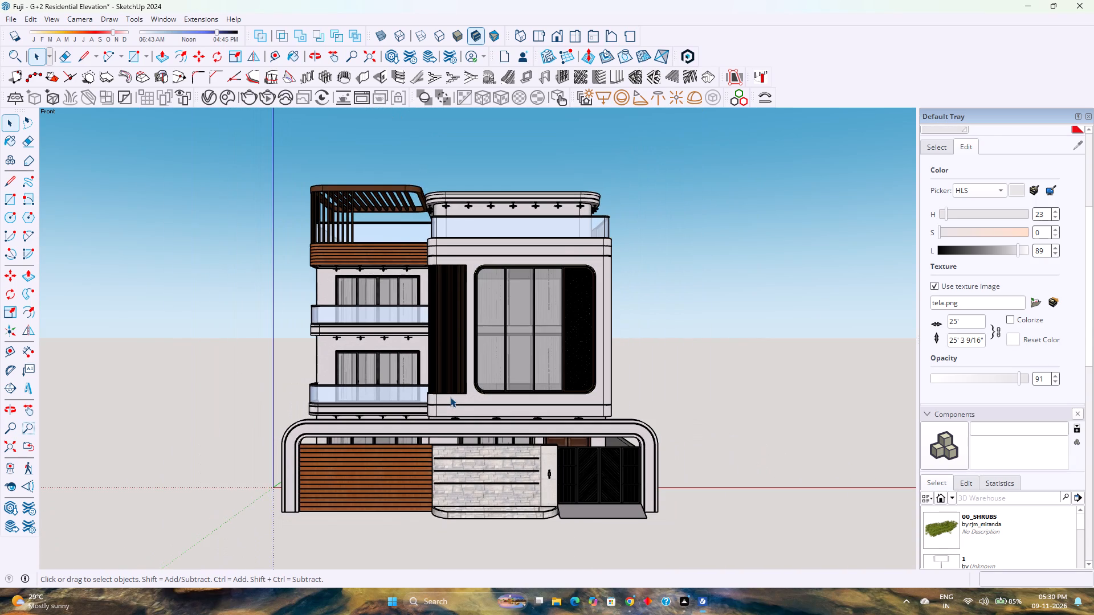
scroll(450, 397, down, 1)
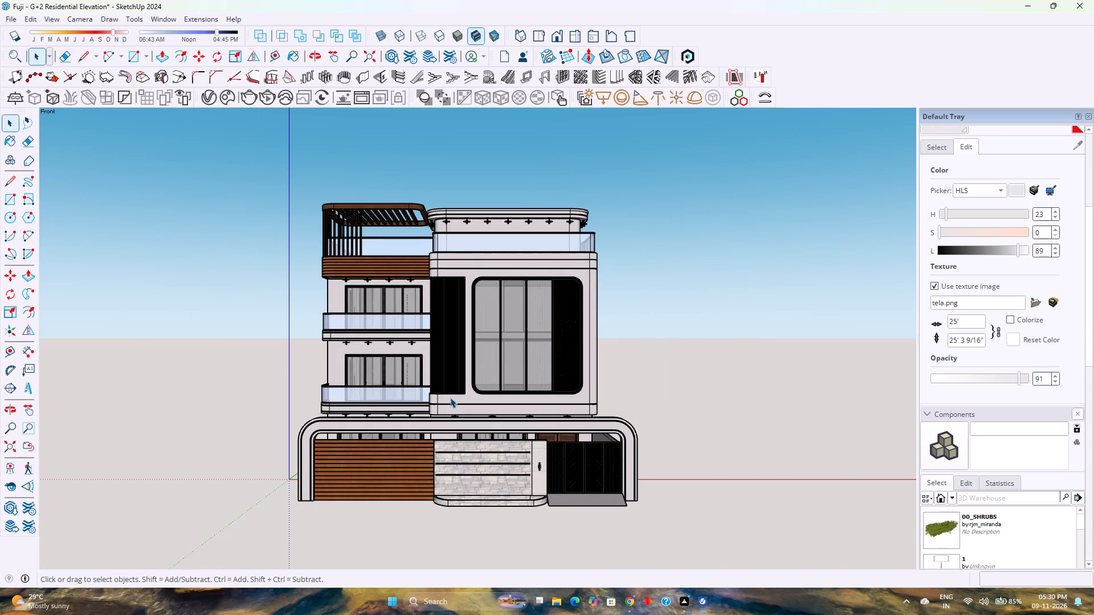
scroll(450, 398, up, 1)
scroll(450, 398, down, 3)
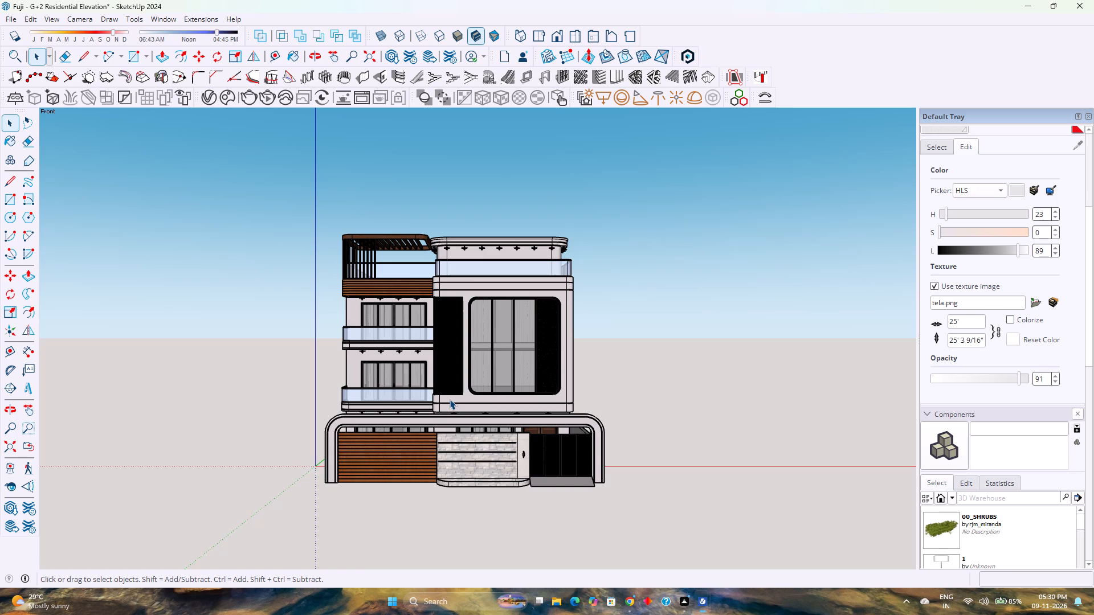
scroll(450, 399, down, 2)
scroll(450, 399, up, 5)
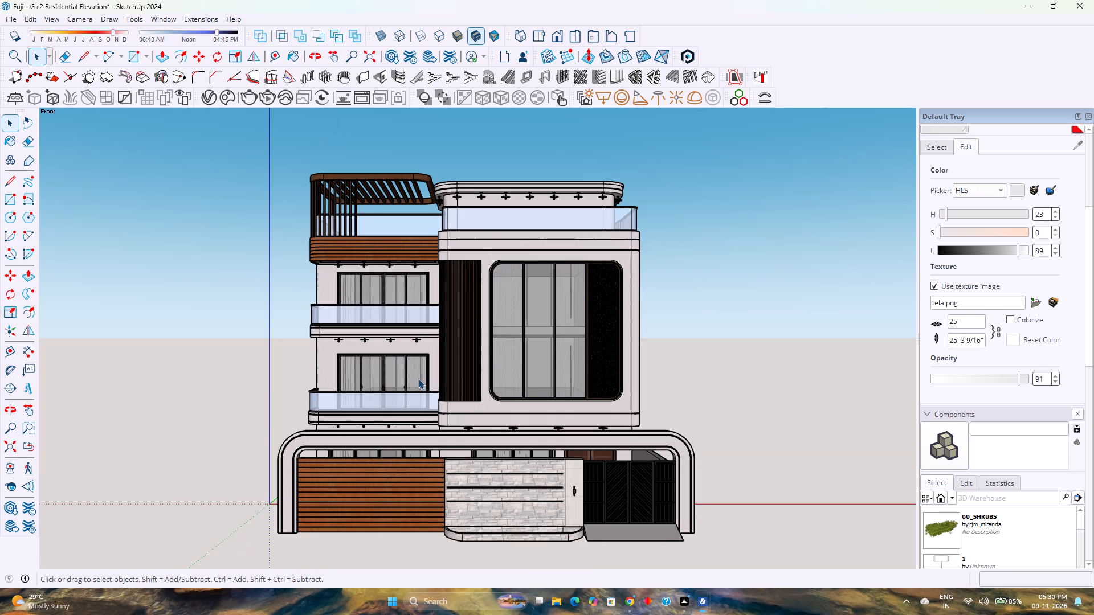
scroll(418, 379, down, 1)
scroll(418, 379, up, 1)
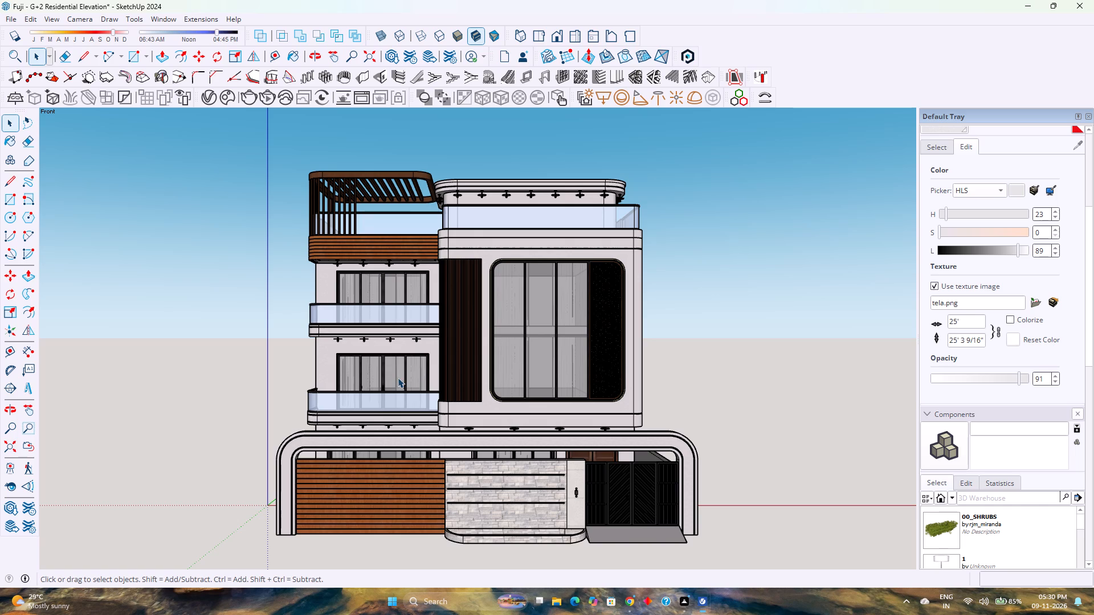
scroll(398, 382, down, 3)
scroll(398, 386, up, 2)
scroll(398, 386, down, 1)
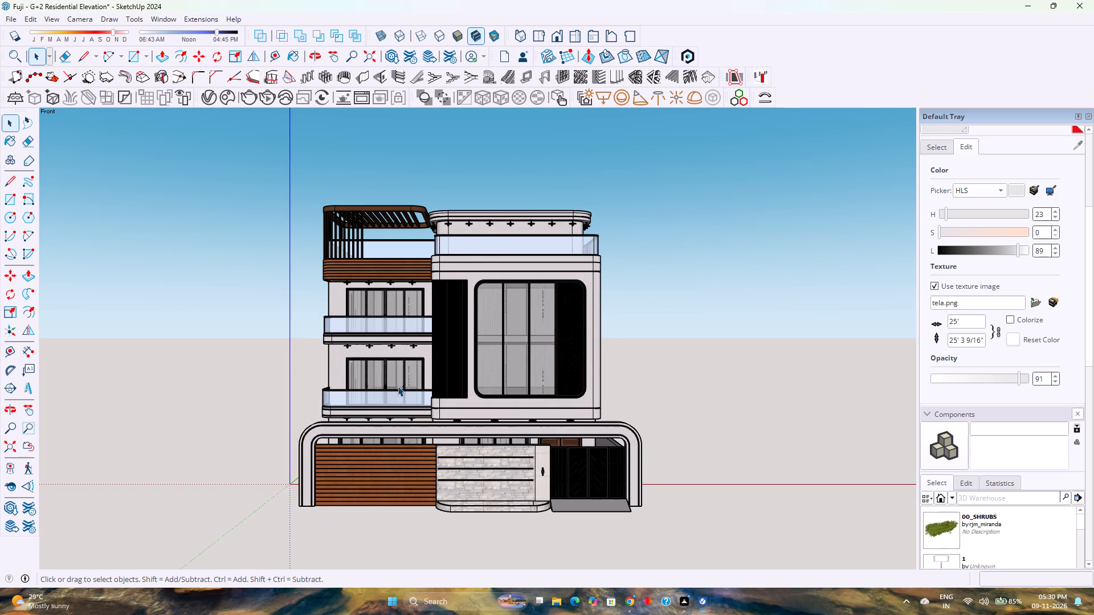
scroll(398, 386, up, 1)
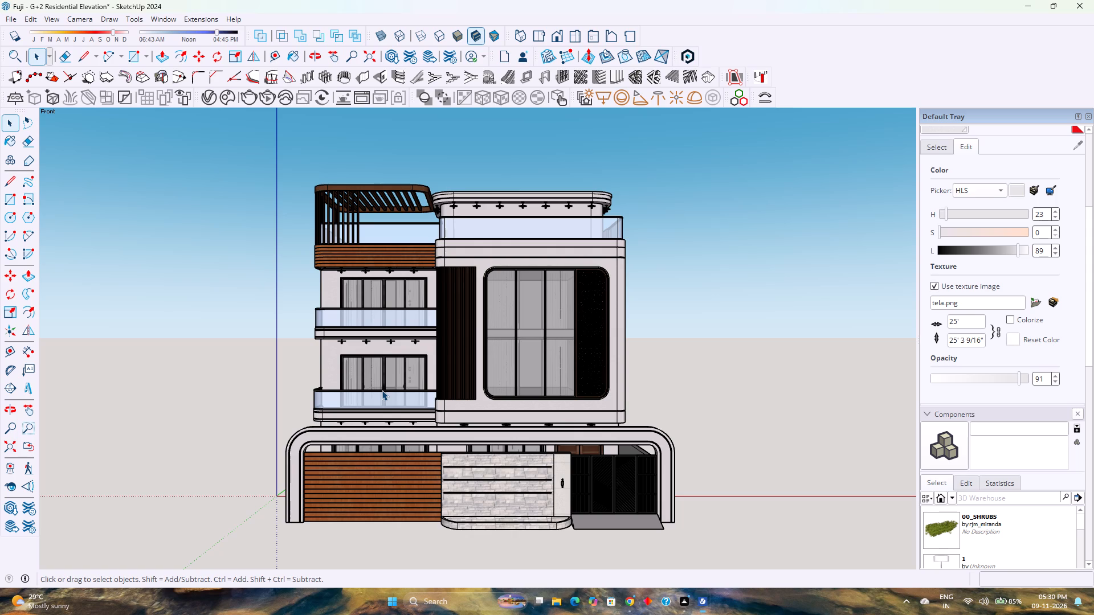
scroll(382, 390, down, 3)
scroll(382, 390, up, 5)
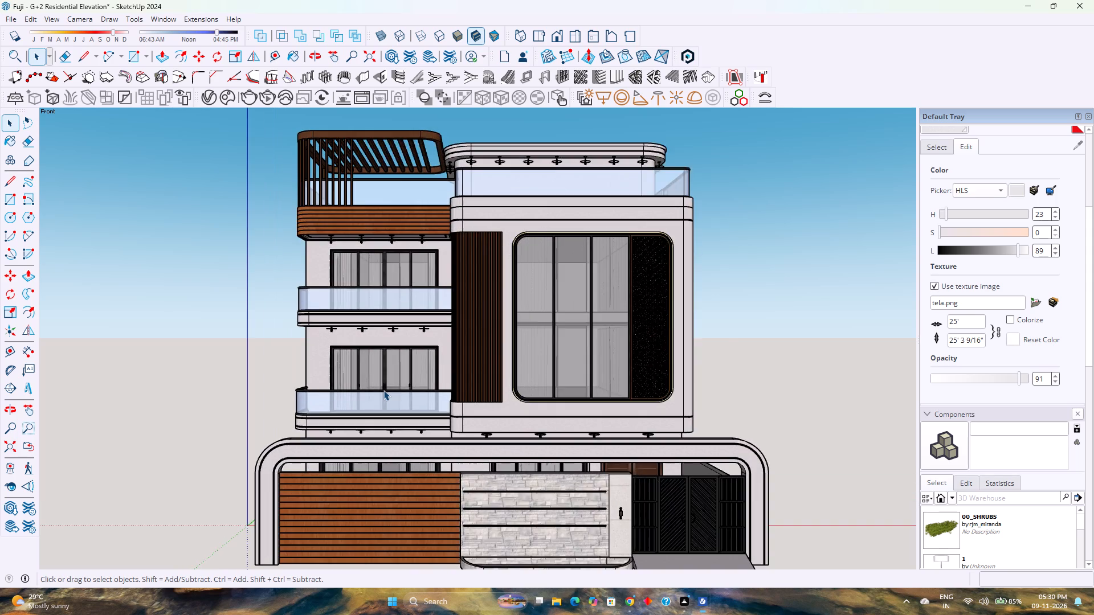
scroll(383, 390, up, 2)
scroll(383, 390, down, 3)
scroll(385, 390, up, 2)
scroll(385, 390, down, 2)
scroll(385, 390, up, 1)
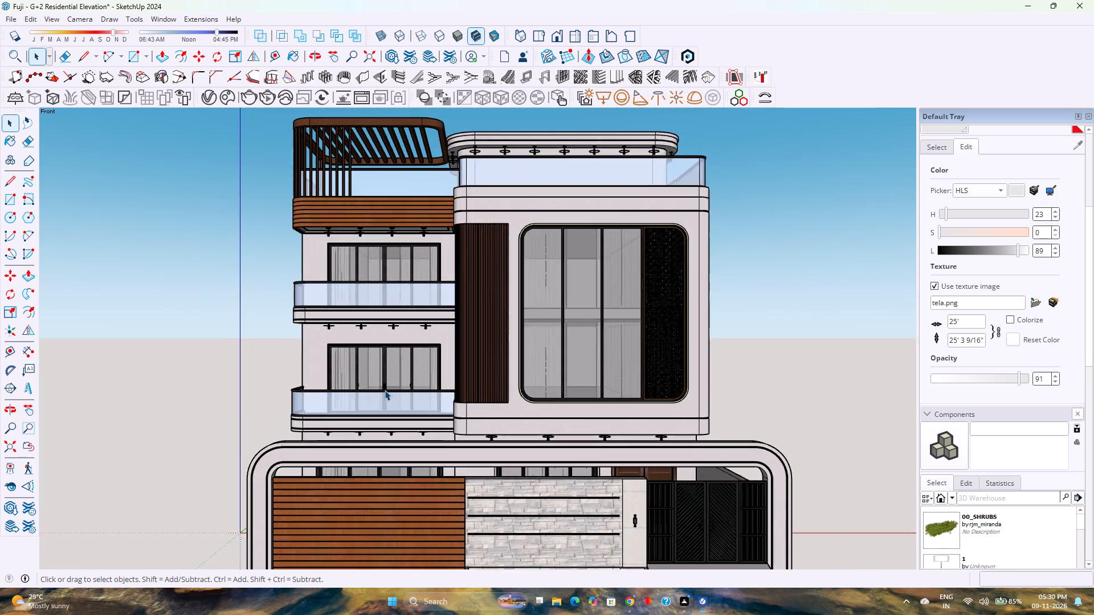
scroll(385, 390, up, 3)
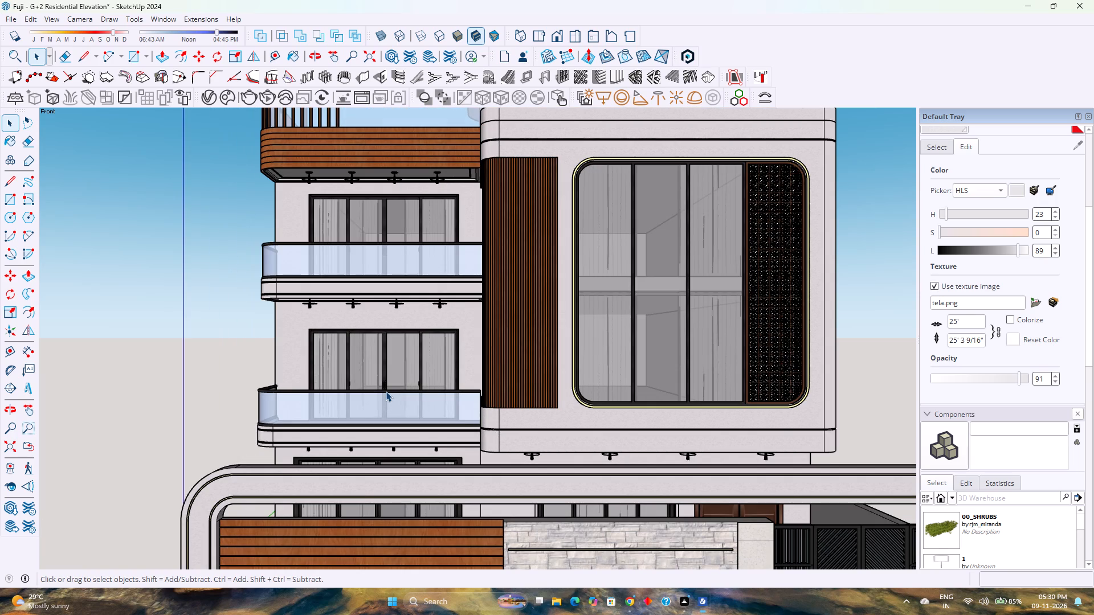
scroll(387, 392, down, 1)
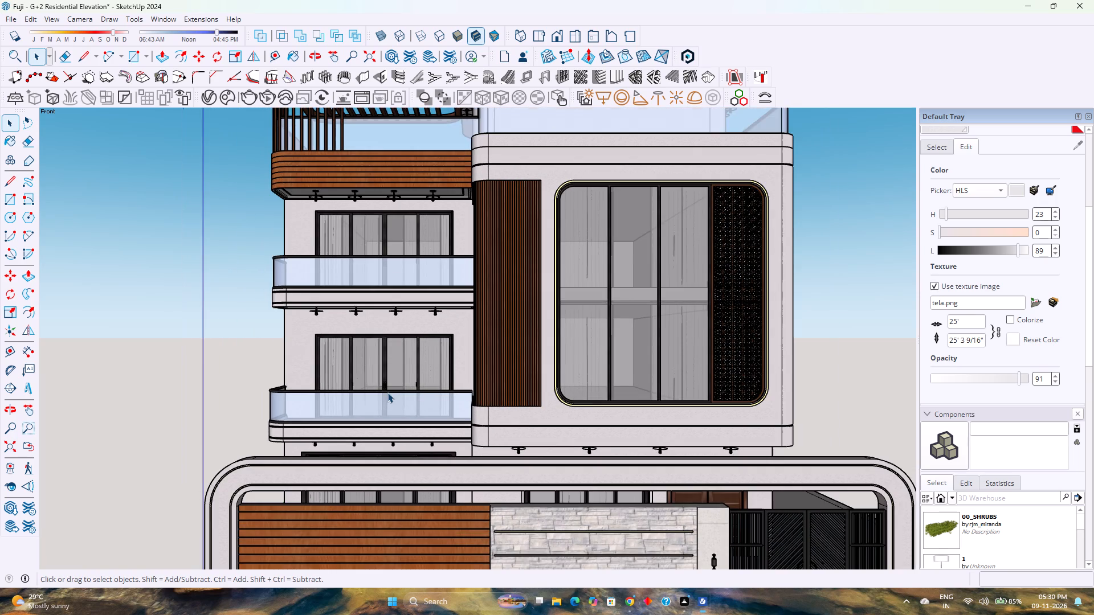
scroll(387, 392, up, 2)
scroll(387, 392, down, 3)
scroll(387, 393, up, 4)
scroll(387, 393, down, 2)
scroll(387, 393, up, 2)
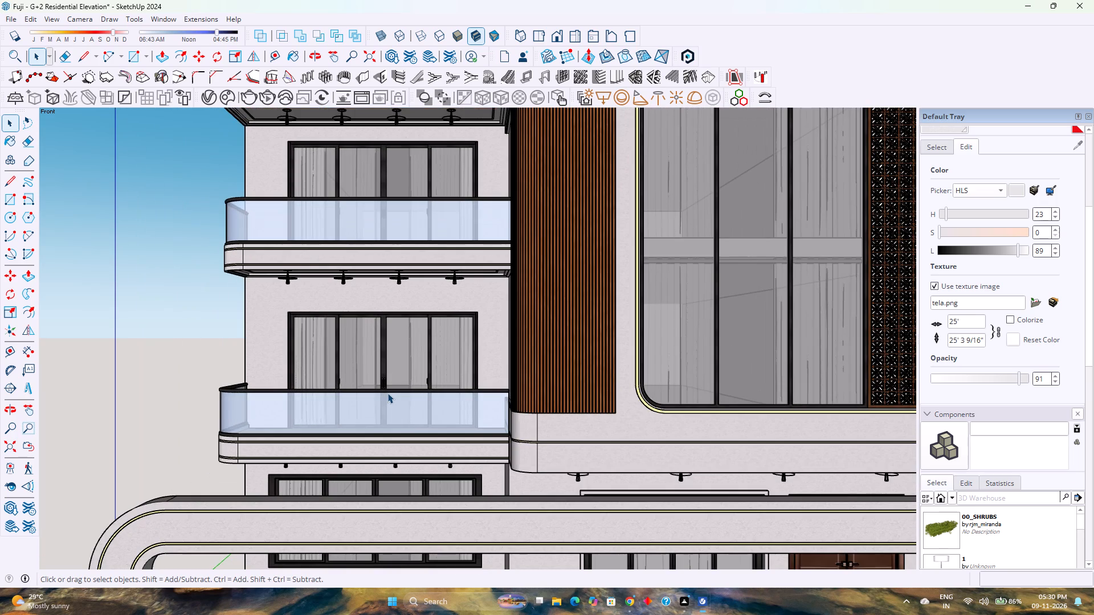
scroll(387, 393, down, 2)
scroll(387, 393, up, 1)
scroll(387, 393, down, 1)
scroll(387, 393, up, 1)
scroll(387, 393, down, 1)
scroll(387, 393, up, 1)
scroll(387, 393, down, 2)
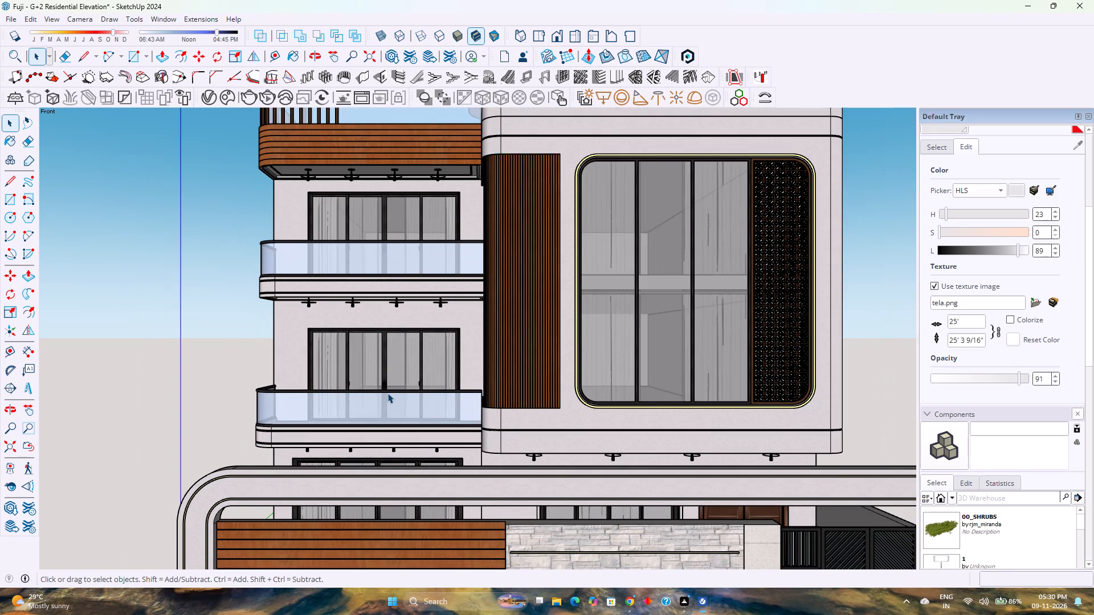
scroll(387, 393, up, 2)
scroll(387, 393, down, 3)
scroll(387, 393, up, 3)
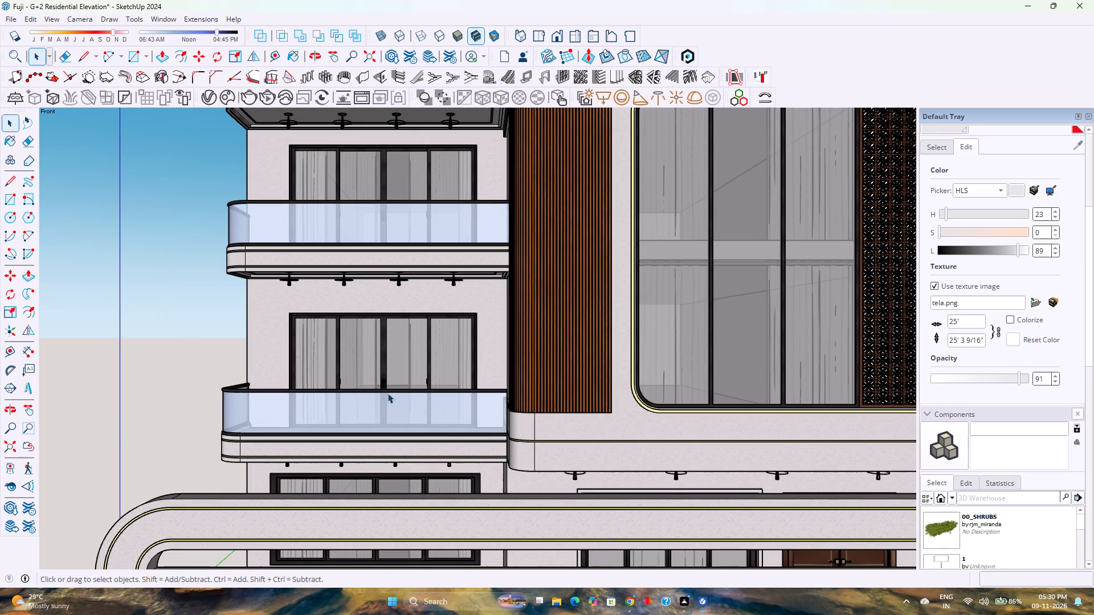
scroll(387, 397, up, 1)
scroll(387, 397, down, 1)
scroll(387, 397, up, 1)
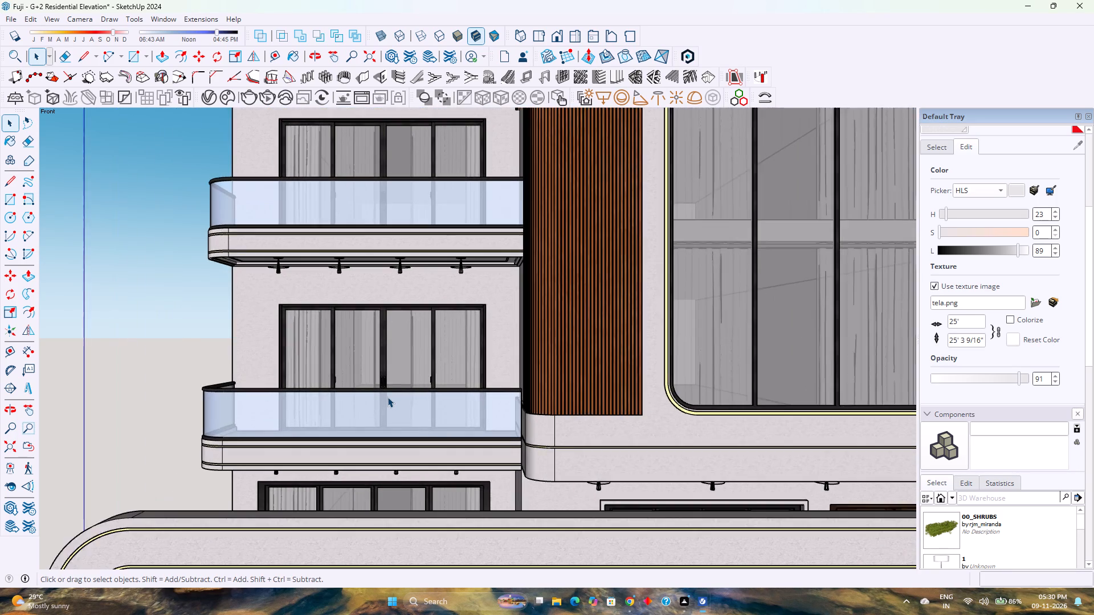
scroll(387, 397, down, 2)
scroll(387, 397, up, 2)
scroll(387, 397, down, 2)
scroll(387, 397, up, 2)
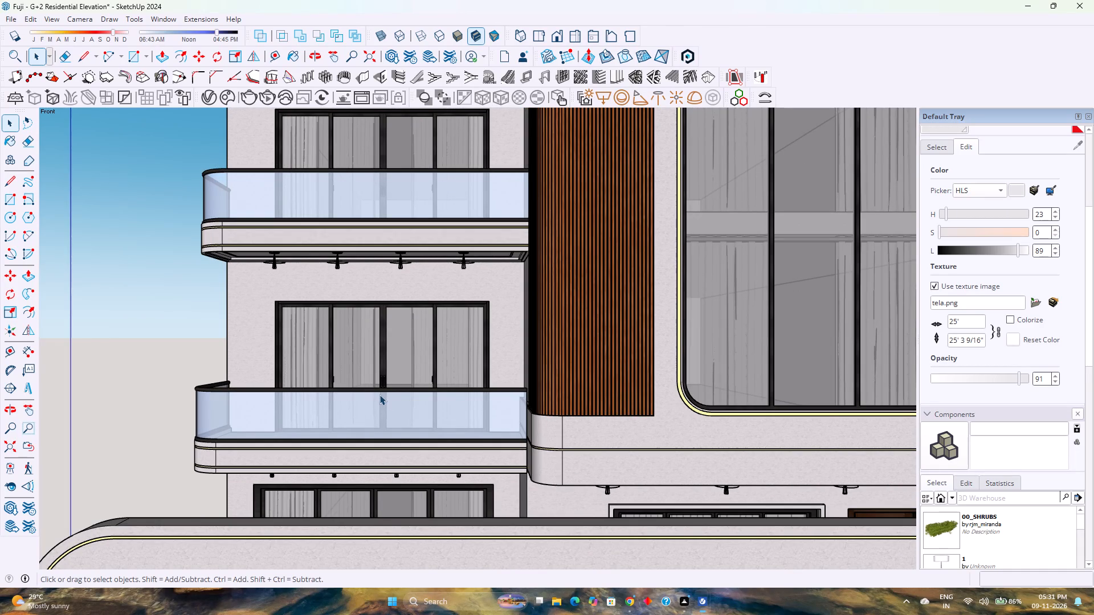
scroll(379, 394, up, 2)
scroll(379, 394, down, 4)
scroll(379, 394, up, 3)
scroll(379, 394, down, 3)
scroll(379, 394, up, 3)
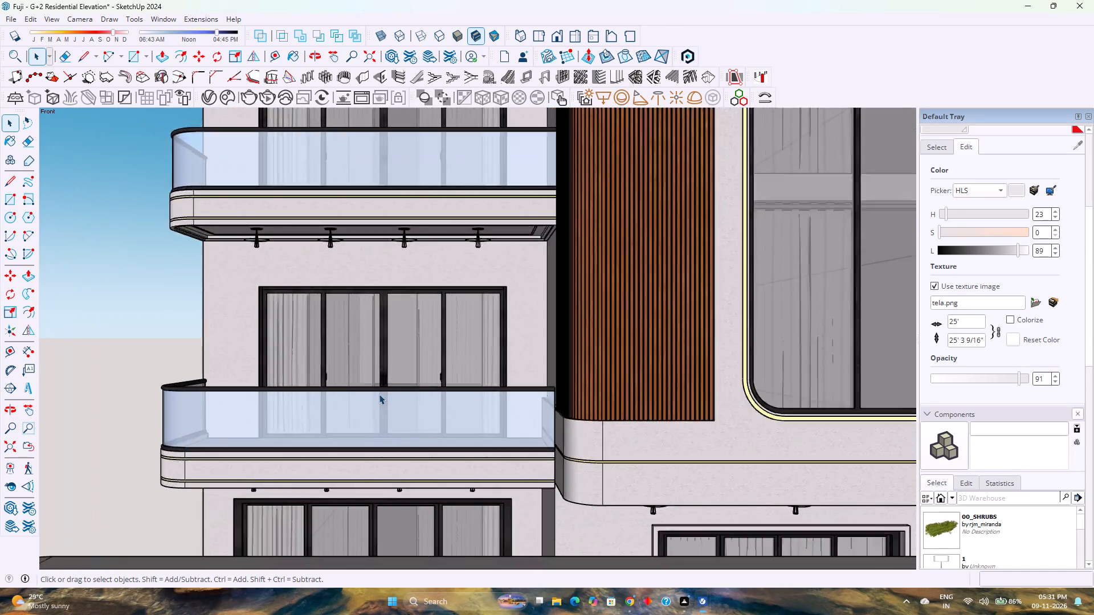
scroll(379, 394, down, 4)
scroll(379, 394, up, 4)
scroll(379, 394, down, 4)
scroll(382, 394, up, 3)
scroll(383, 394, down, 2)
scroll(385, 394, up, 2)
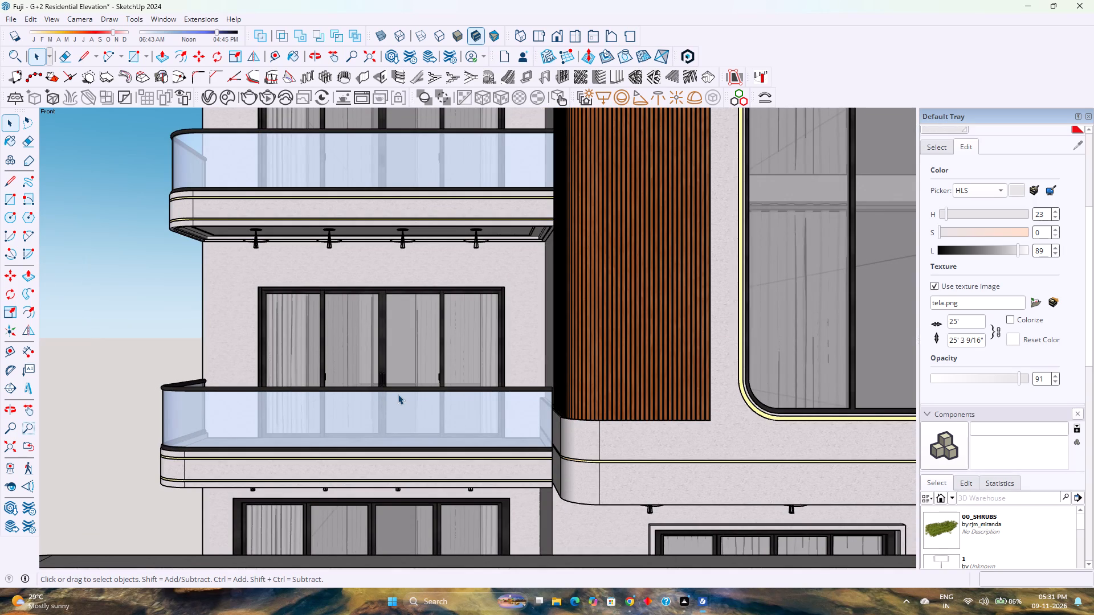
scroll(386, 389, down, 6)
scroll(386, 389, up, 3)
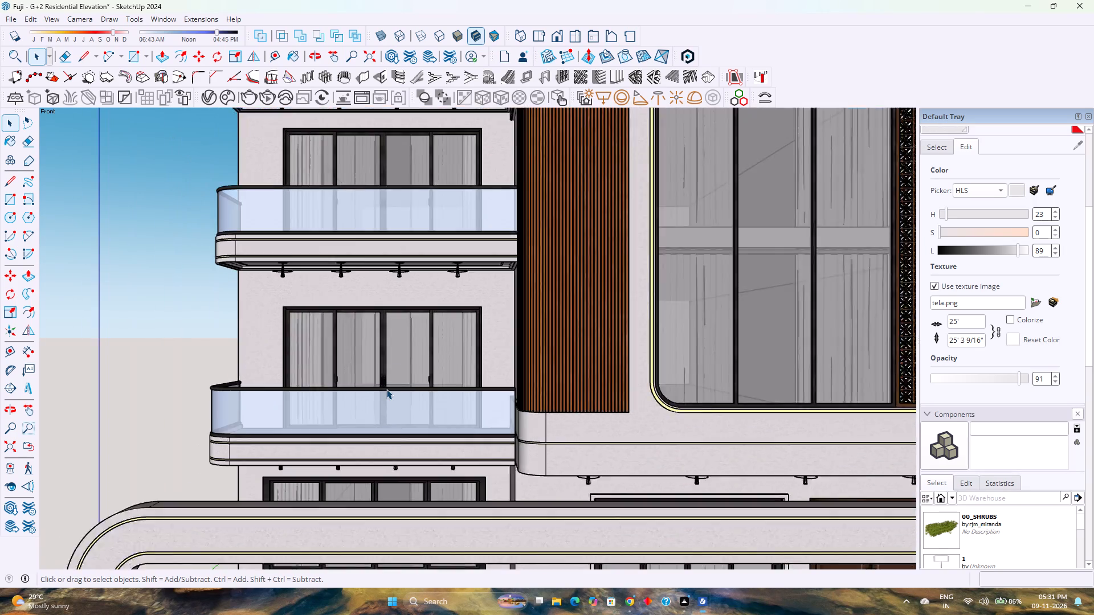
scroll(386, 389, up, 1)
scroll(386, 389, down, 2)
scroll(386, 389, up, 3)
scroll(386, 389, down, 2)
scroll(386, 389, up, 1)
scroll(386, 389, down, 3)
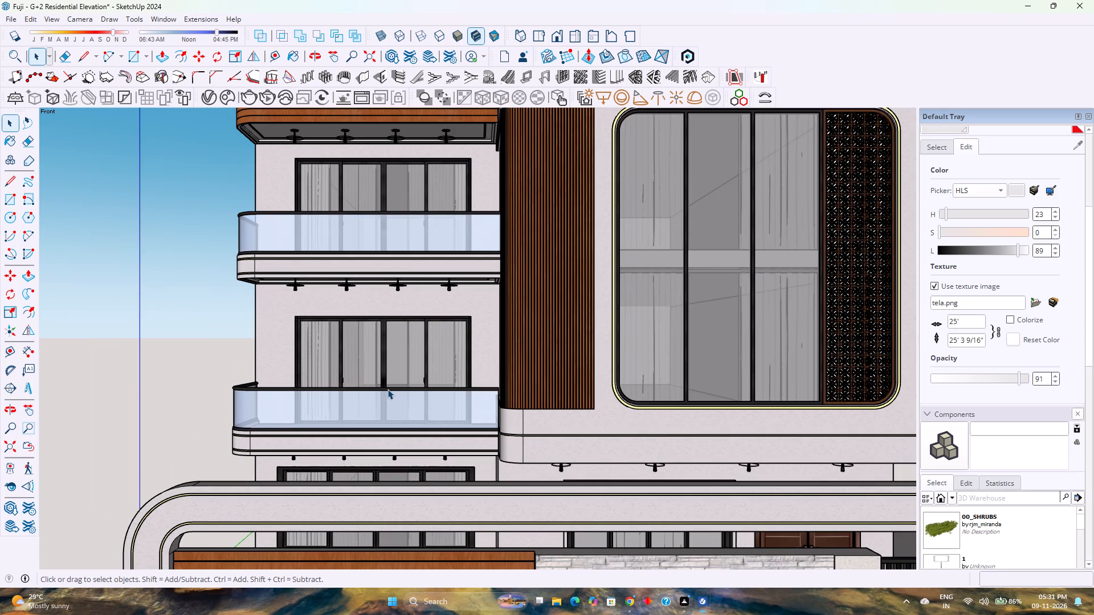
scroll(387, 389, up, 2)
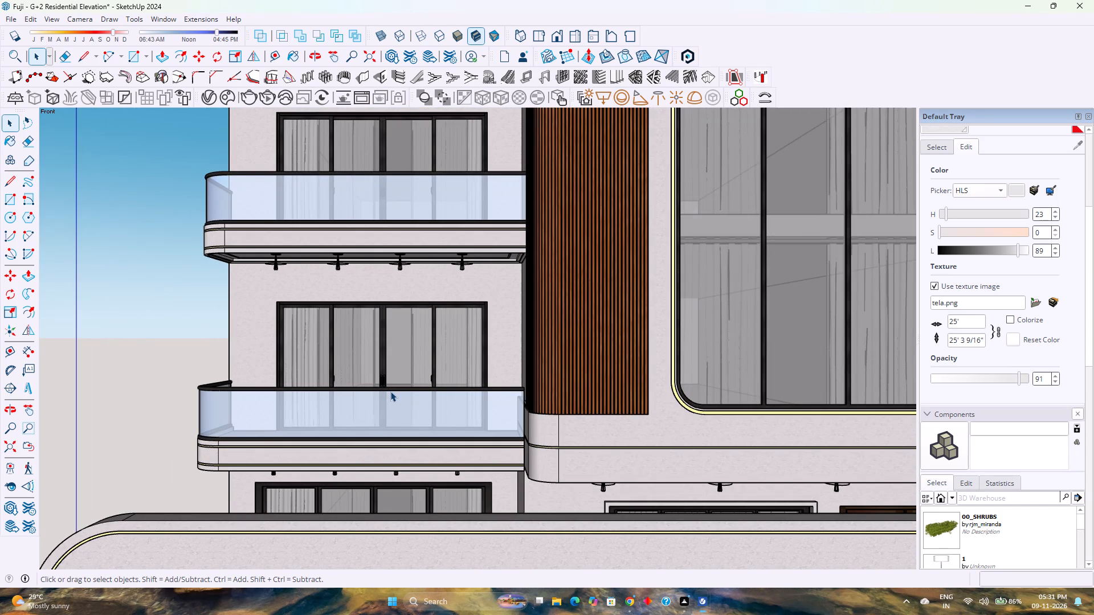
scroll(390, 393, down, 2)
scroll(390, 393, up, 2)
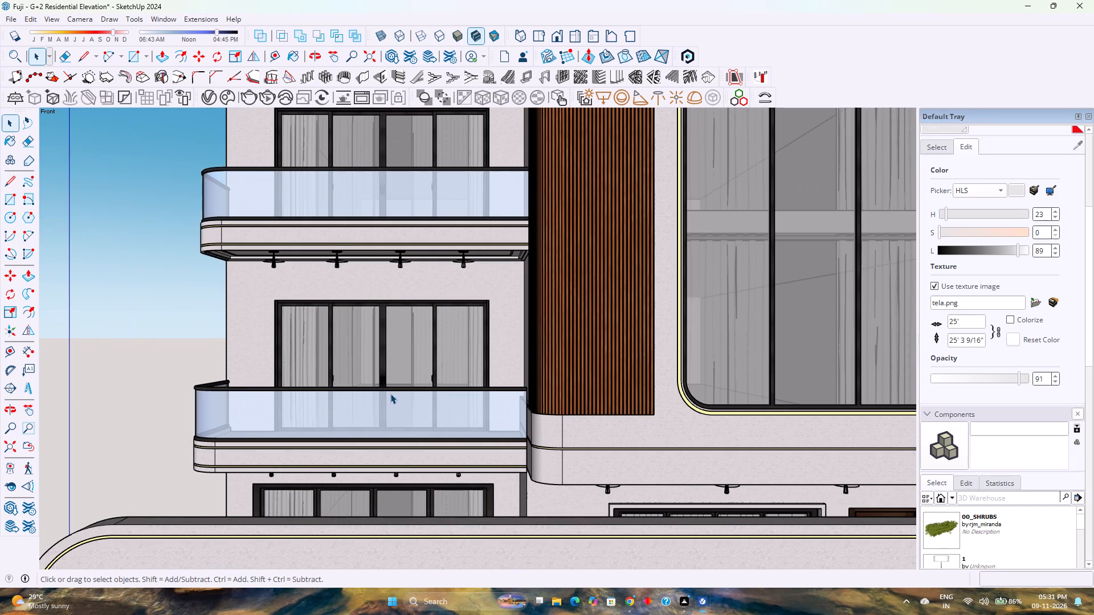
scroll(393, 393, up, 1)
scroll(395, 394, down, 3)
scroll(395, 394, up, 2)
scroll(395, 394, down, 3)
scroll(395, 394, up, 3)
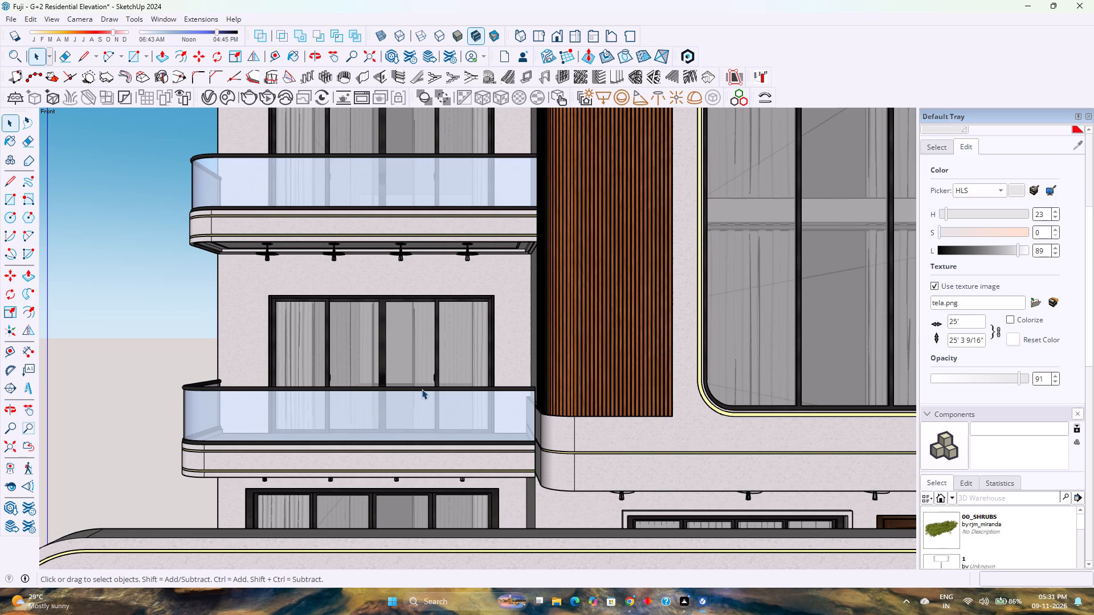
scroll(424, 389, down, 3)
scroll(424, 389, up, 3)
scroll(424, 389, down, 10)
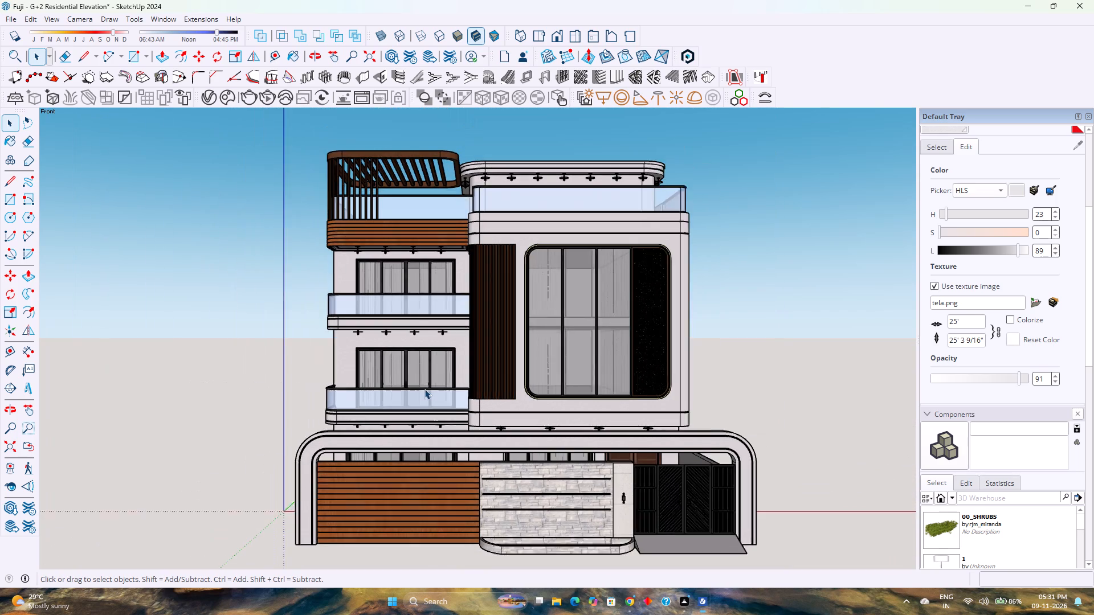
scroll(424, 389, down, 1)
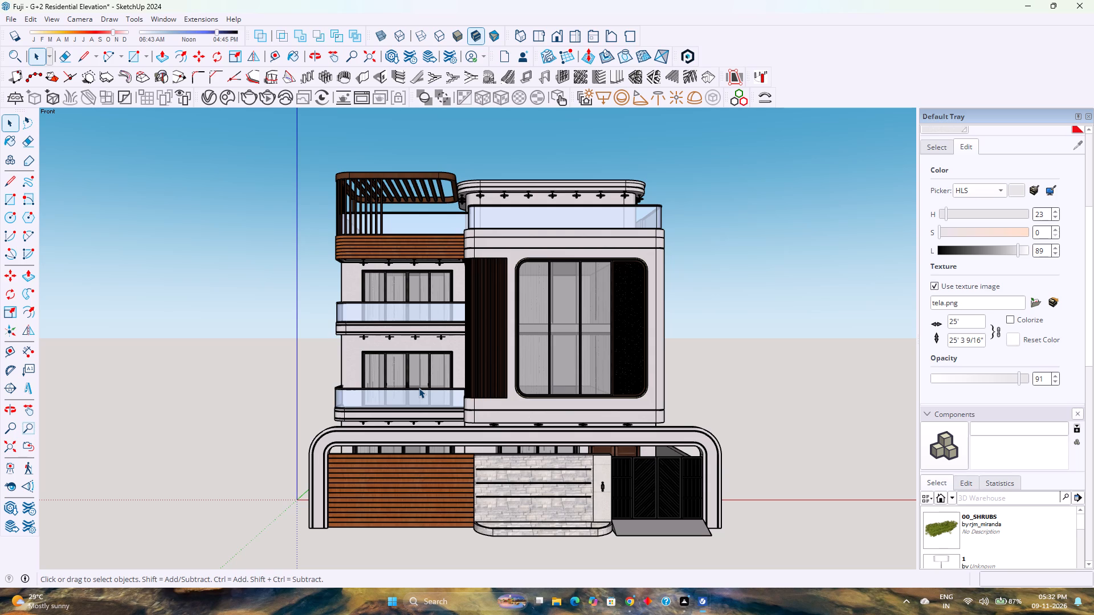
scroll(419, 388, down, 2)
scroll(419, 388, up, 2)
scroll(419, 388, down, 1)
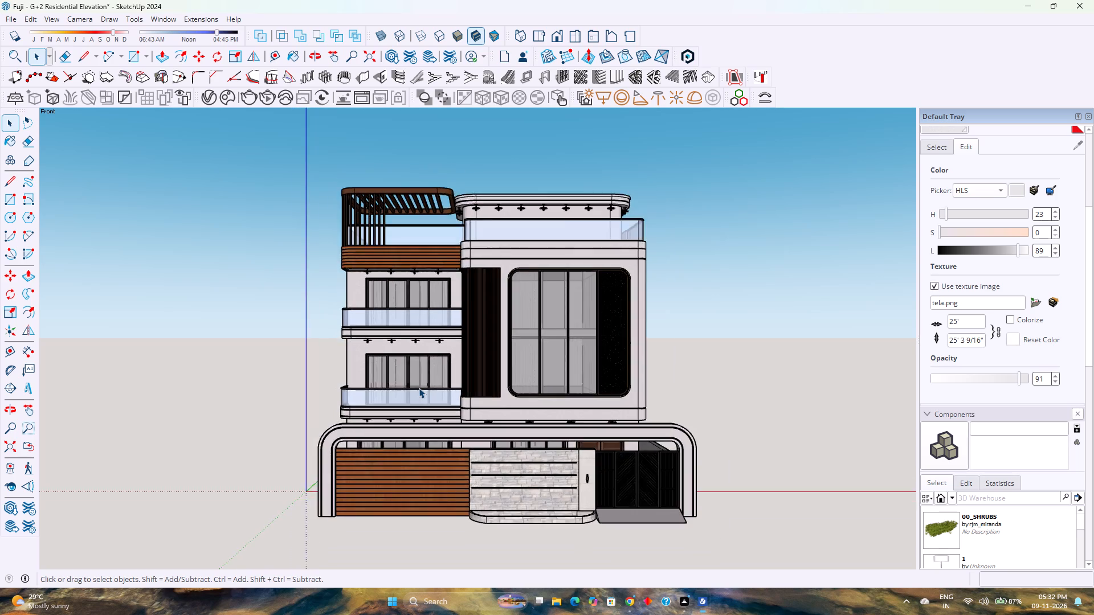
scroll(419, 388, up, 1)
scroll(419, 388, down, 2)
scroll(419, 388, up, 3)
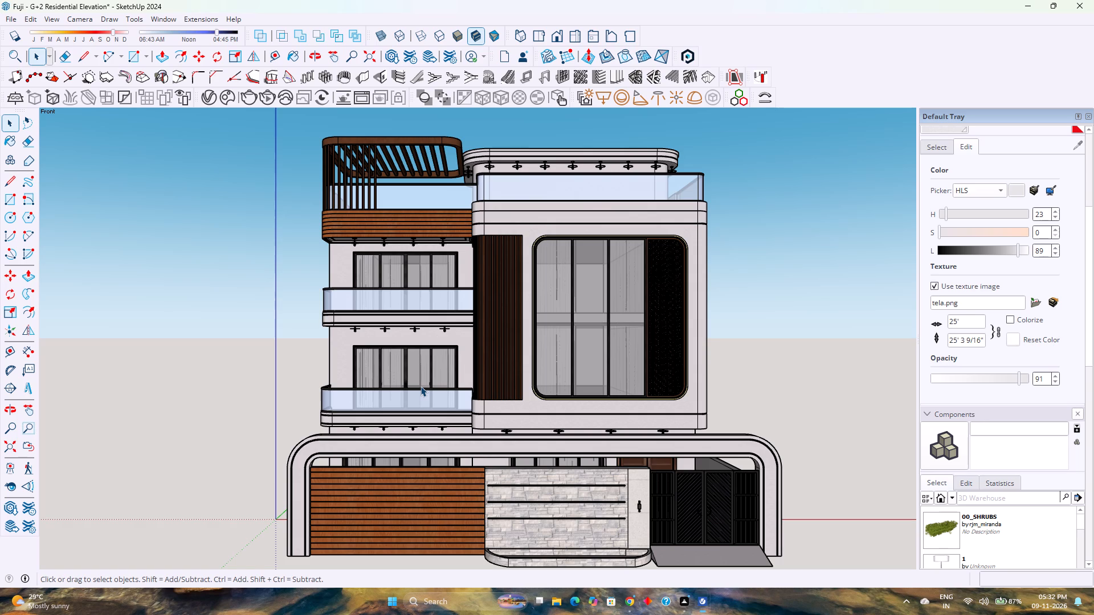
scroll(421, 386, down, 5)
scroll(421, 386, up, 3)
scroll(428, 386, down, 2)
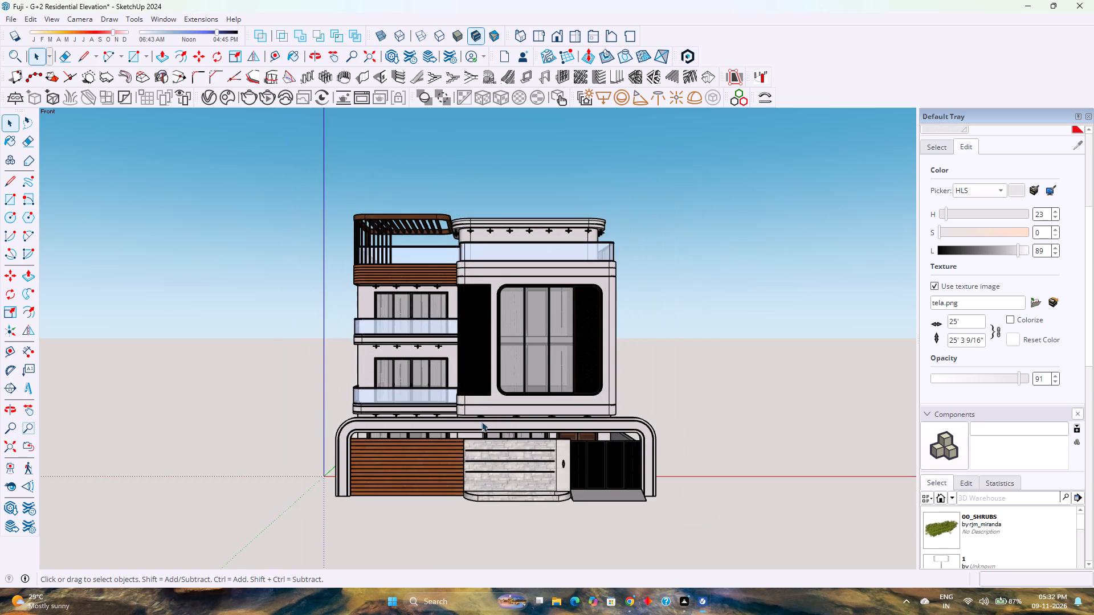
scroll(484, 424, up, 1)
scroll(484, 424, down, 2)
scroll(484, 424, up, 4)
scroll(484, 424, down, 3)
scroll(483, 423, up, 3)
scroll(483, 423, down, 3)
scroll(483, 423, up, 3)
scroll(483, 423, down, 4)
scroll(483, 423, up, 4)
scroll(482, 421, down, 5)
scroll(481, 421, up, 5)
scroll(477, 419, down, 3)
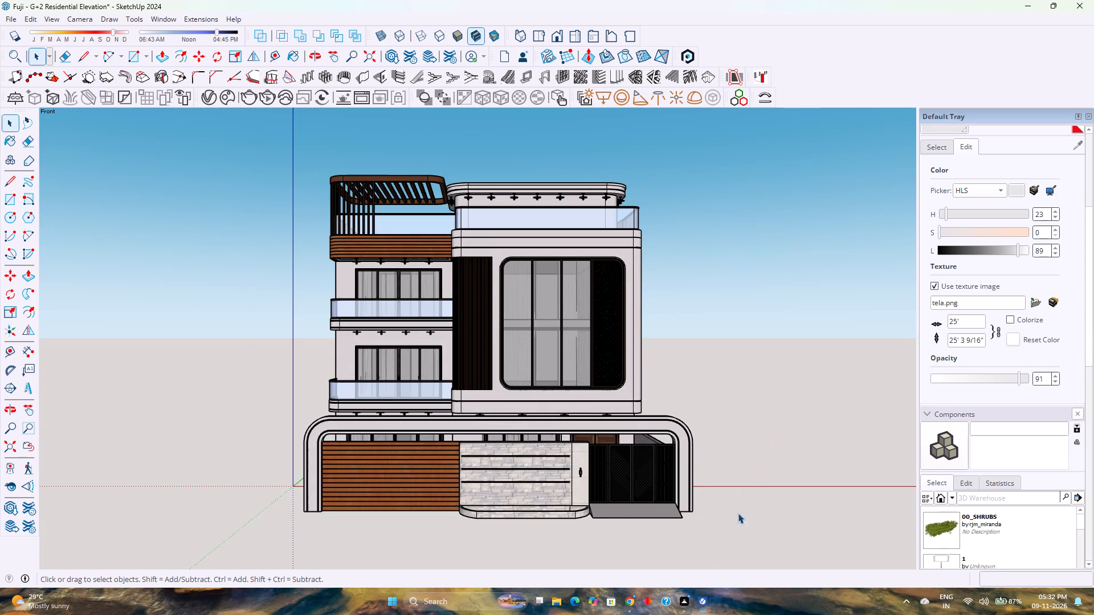
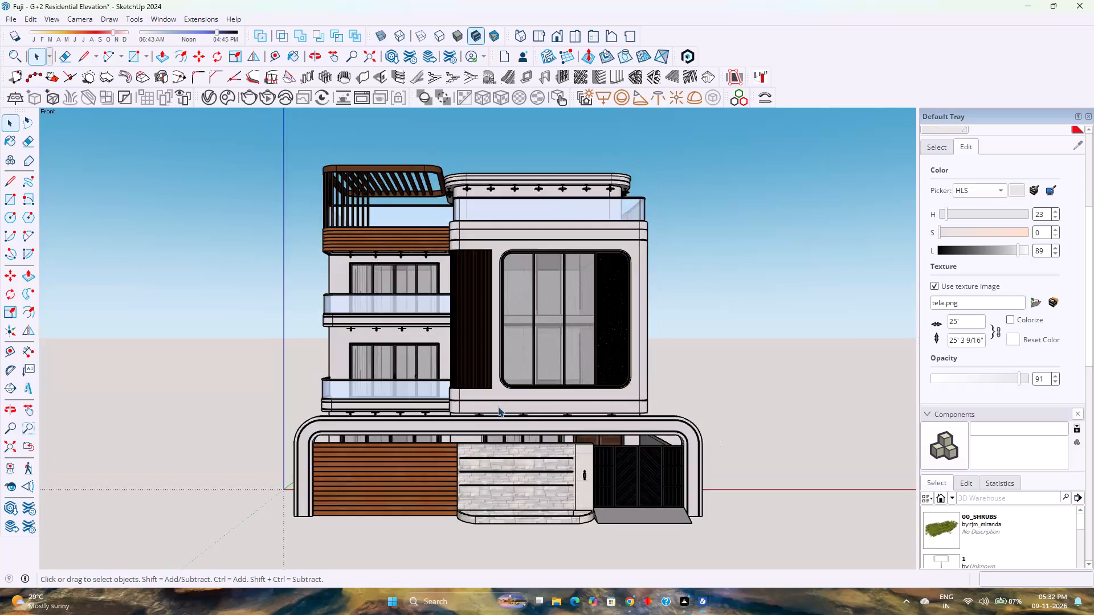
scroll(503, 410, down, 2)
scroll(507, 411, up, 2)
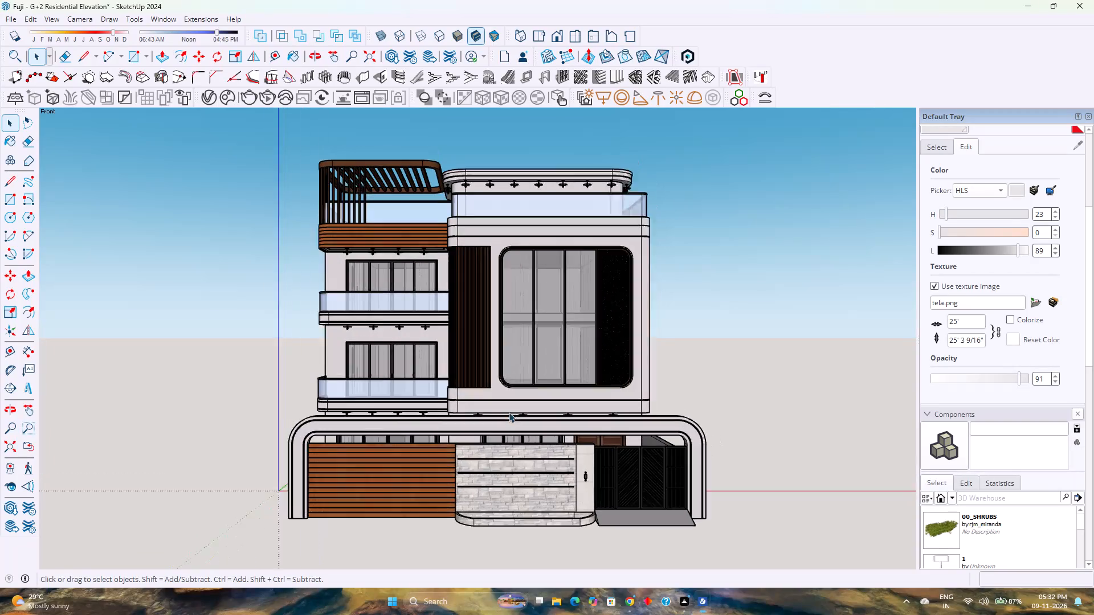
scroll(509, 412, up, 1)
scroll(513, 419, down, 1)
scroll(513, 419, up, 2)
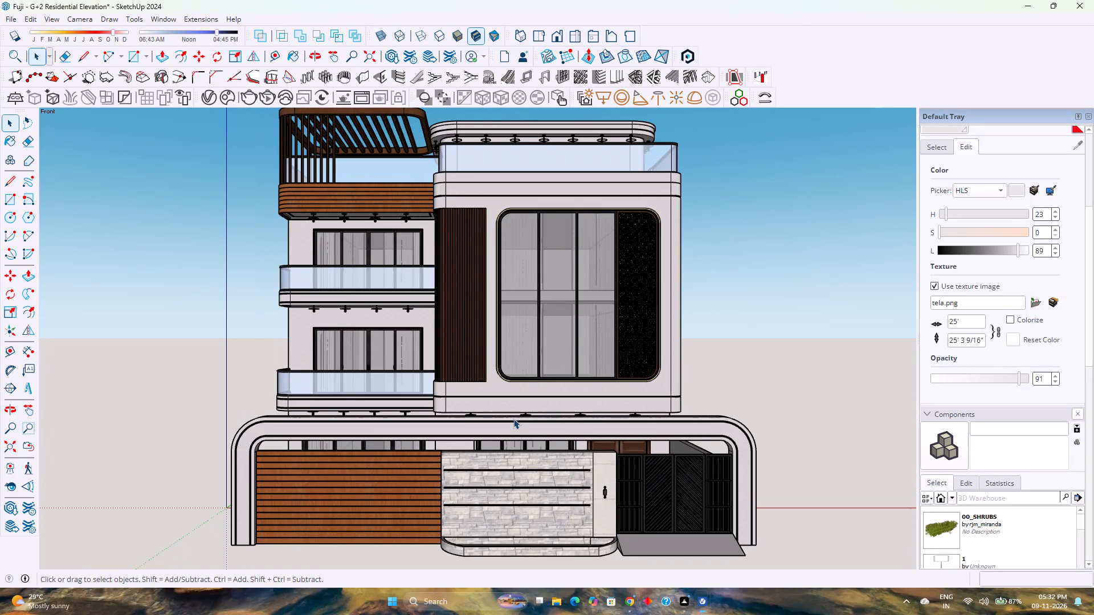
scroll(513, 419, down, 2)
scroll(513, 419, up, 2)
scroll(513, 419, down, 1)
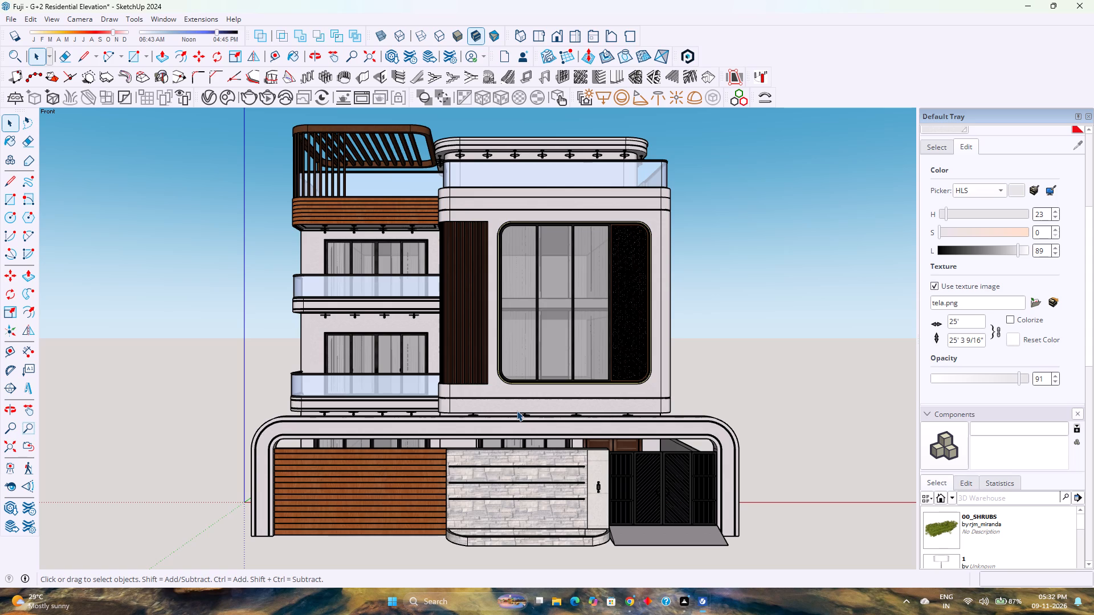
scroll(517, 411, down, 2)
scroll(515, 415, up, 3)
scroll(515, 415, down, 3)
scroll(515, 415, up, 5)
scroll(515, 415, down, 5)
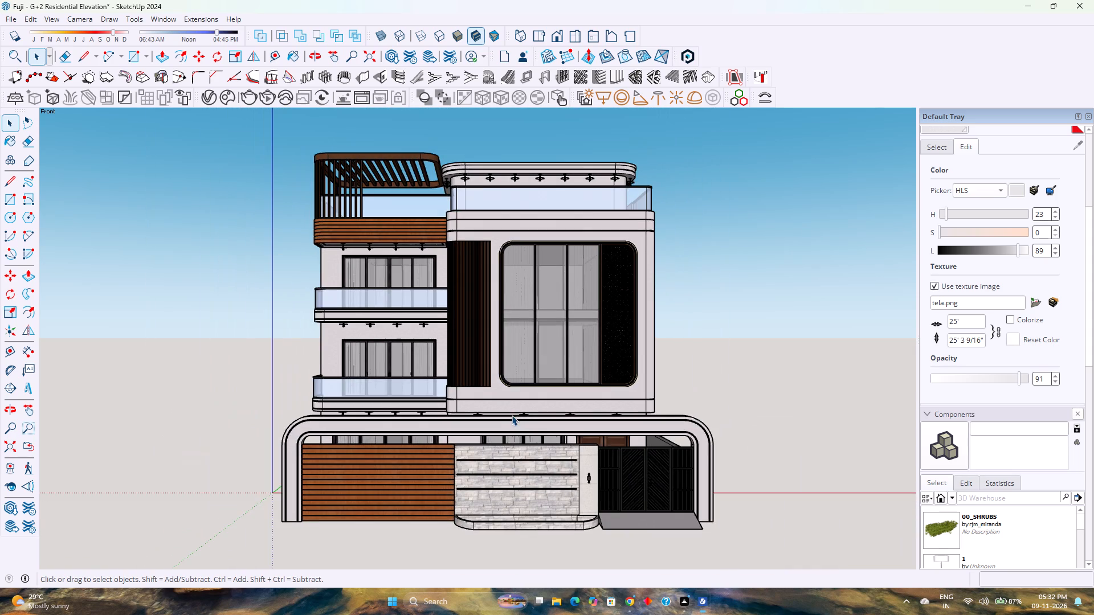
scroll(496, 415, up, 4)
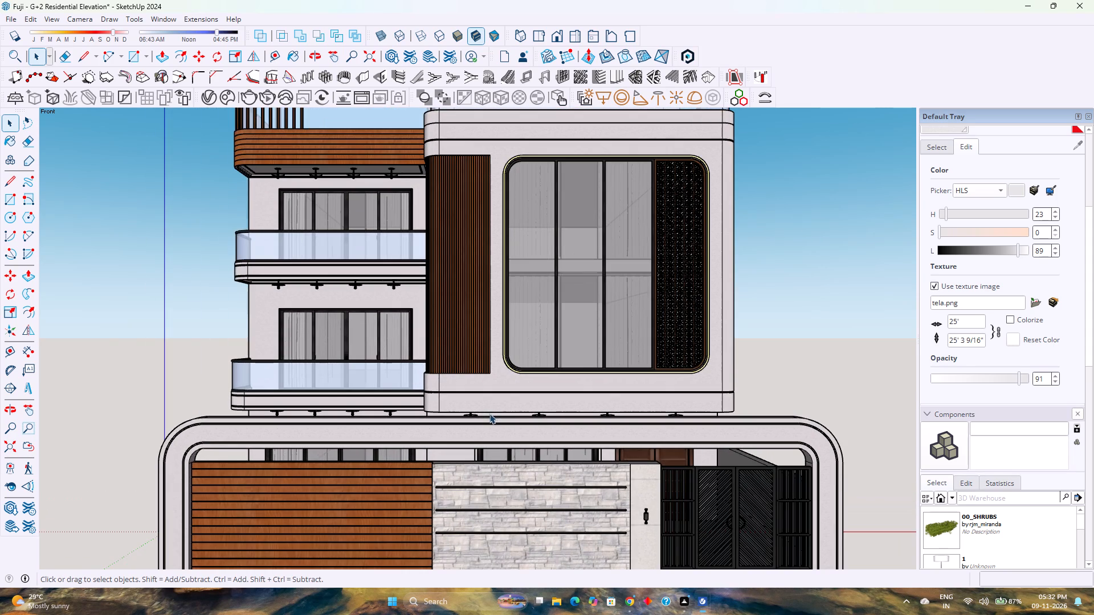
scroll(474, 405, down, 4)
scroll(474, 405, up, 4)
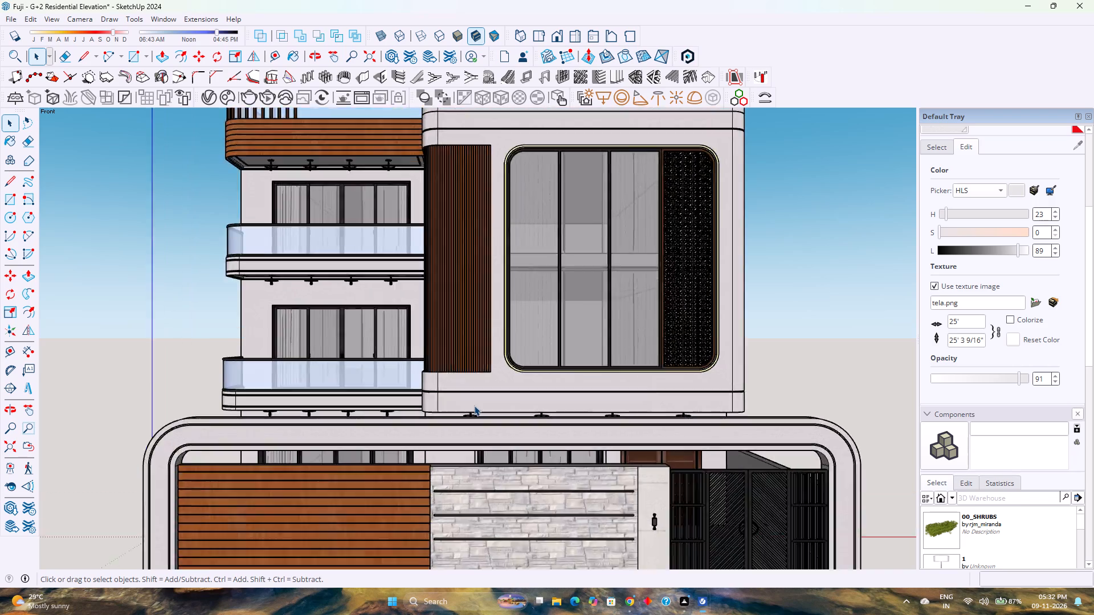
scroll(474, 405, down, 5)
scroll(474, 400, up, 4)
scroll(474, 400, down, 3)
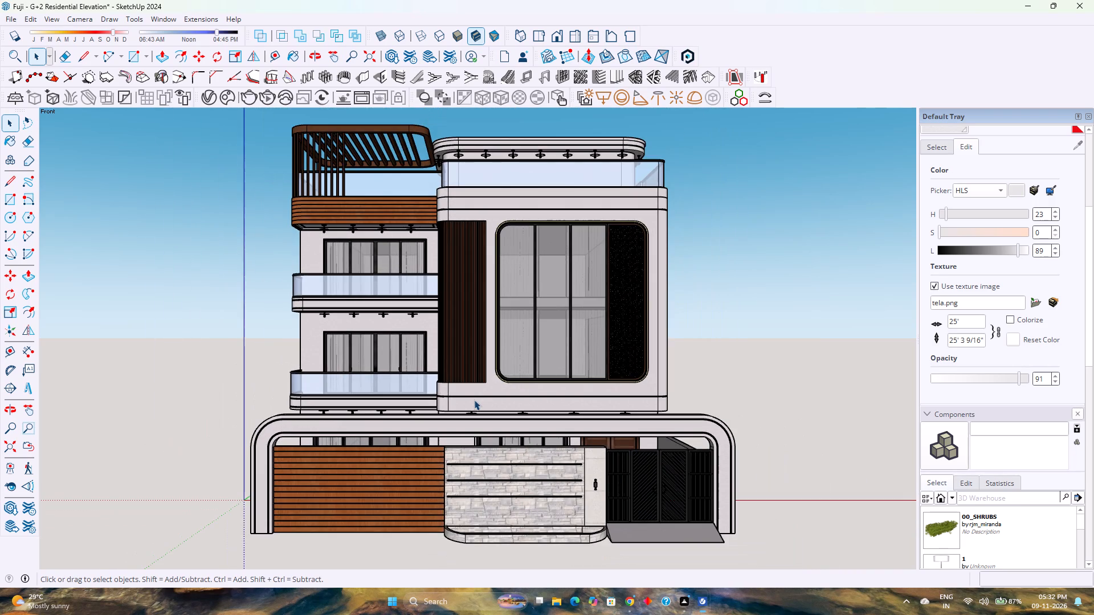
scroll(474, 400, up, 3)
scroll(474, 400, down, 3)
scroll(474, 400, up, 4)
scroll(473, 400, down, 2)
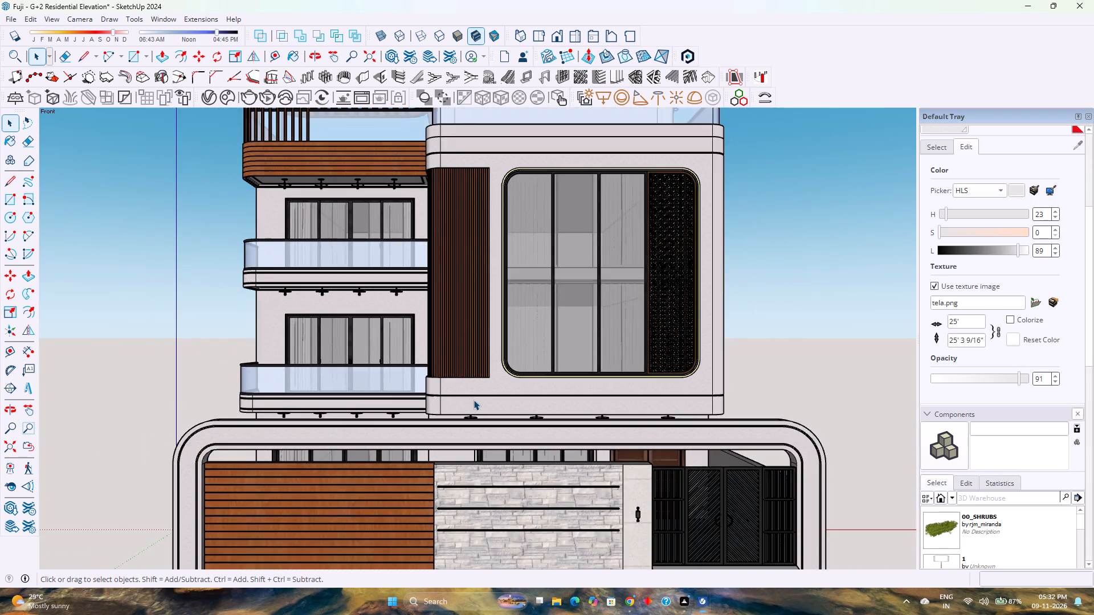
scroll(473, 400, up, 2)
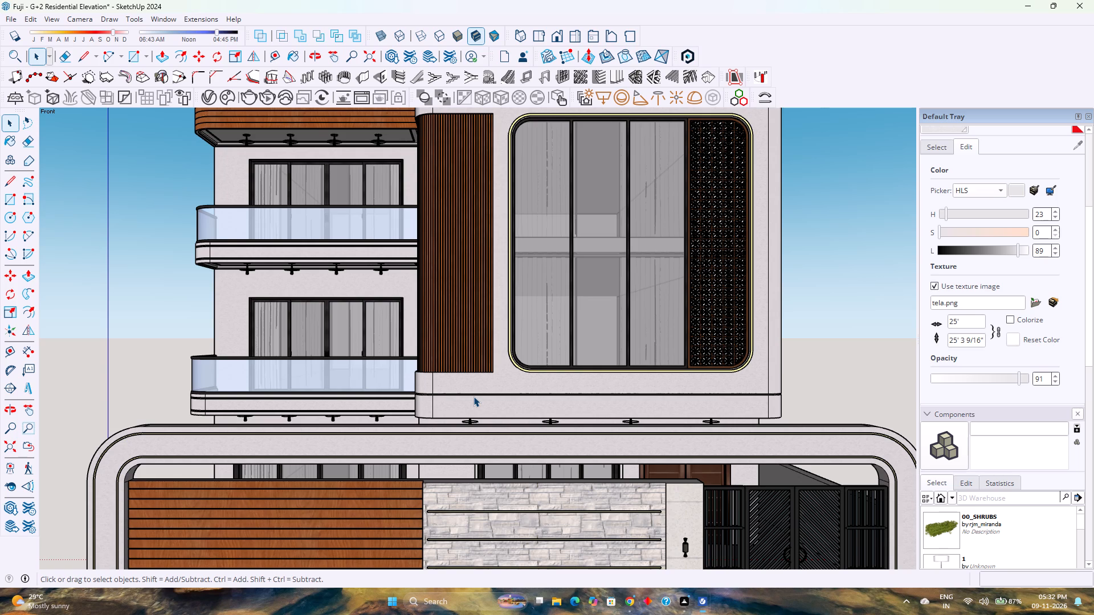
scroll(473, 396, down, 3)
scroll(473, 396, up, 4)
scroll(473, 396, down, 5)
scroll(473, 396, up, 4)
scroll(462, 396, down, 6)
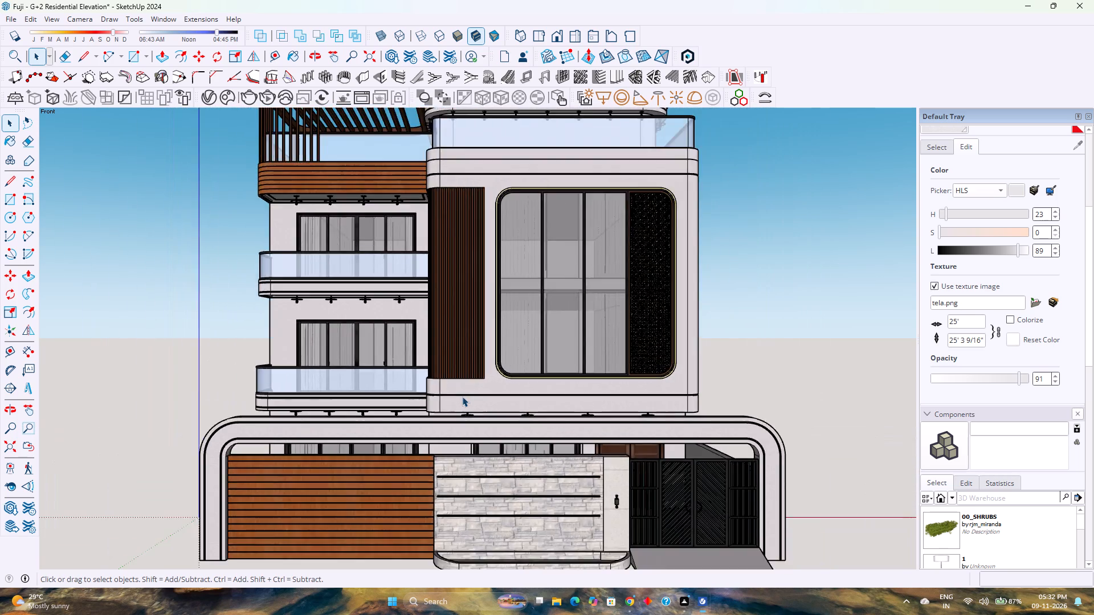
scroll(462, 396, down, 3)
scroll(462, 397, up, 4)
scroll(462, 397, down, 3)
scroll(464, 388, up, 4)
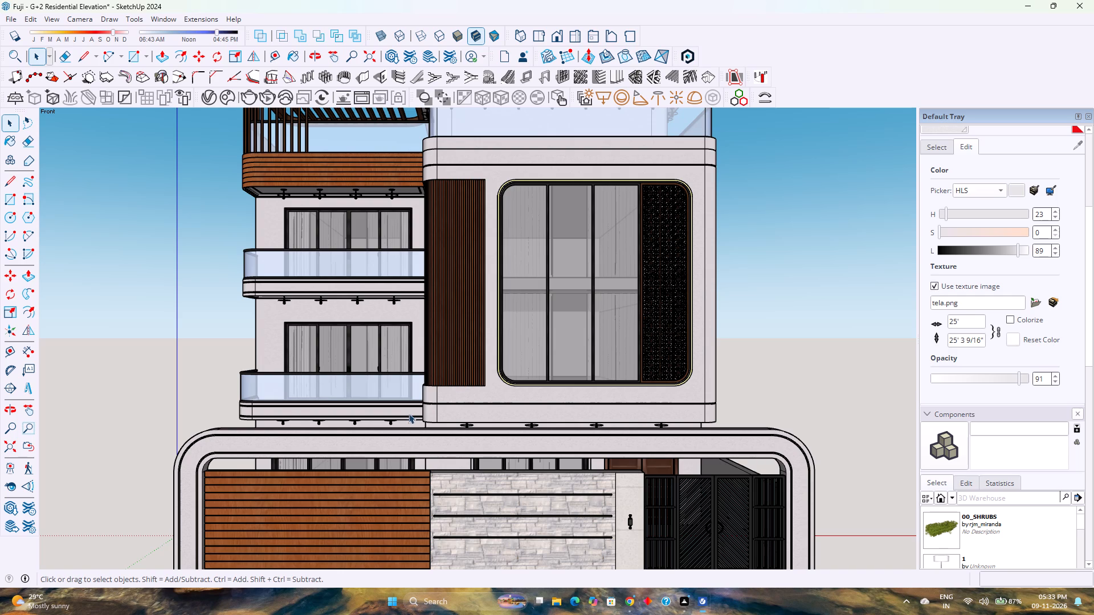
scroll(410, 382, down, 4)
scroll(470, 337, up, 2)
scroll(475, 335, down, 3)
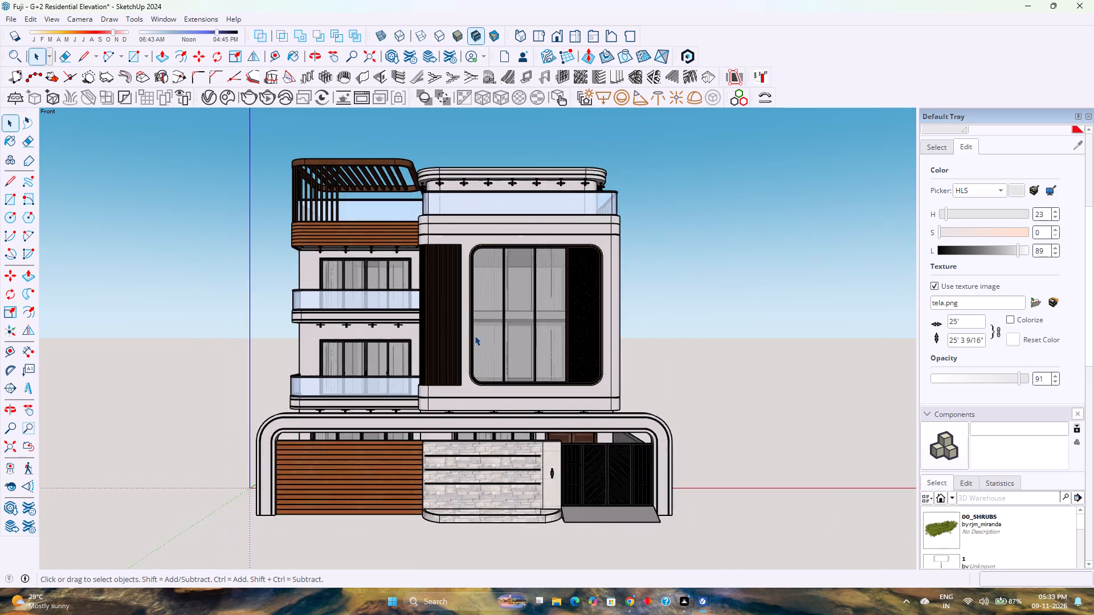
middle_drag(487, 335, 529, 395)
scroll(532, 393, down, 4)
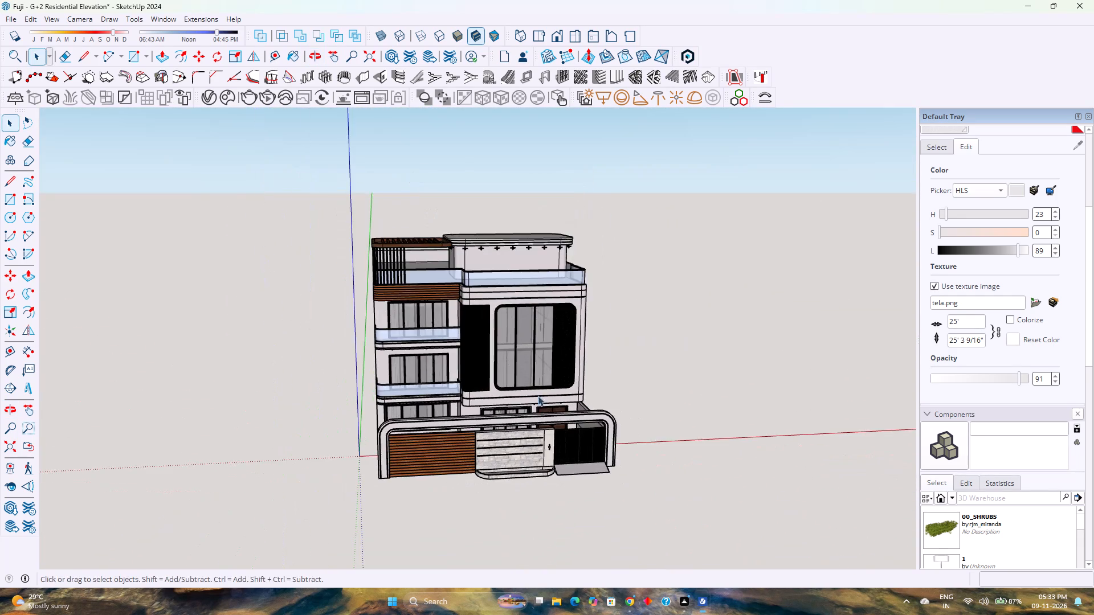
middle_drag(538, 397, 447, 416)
Switch to the ChatGPT conversation in Chrome and examine the enlarged morning and night renders of the elevation.
click(632, 606)
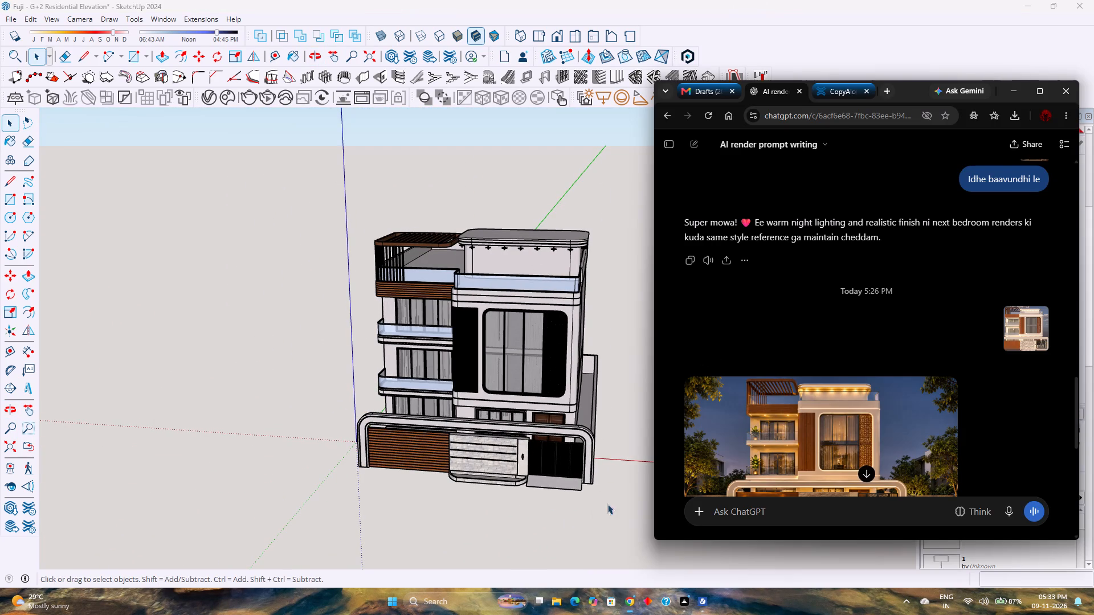
scroll(785, 429, down, 4)
scroll(981, 415, down, 2)
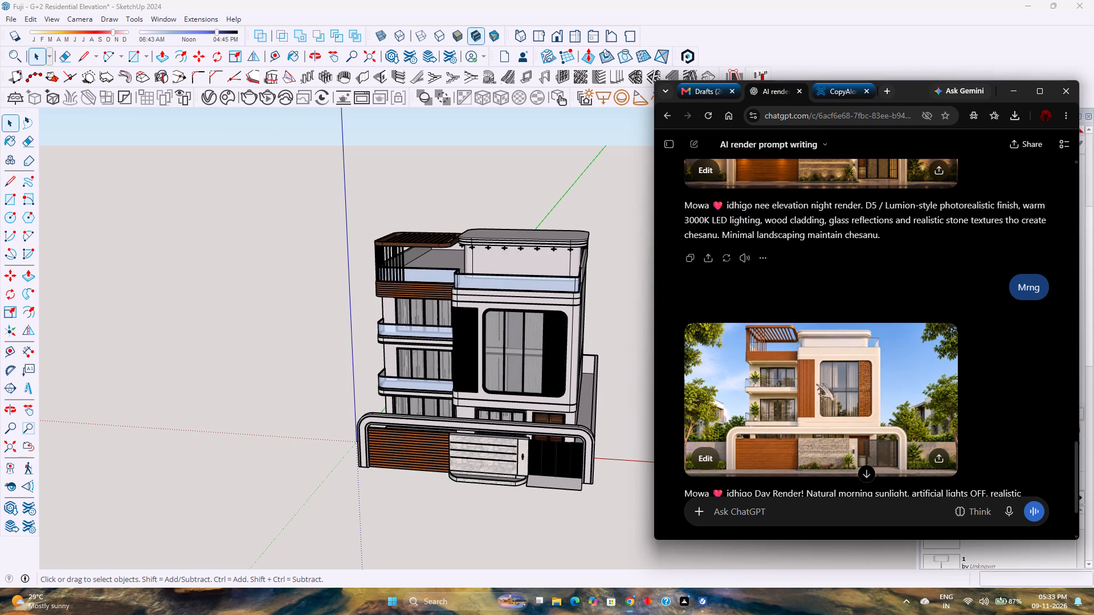
scroll(797, 417, up, 2)
scroll(797, 417, down, 3)
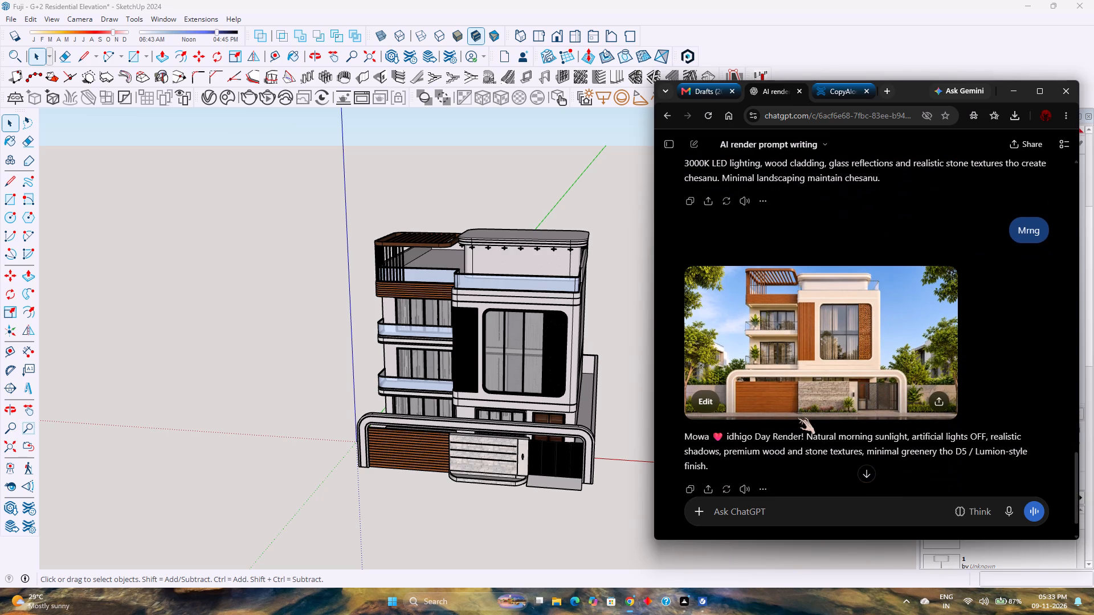
scroll(796, 371, up, 3)
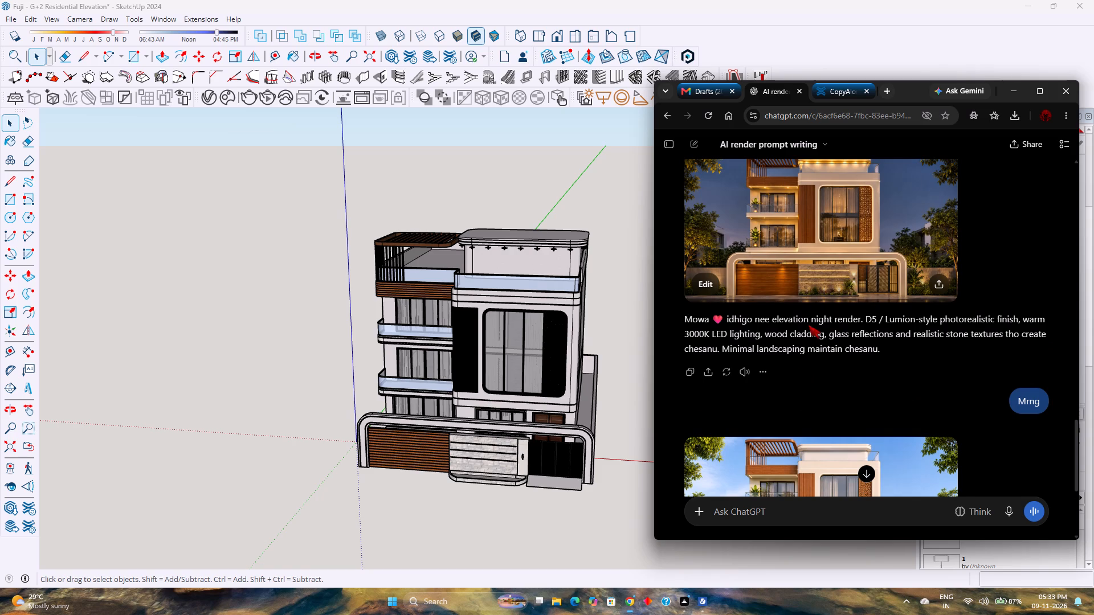
scroll(808, 325, down, 2)
click(802, 367)
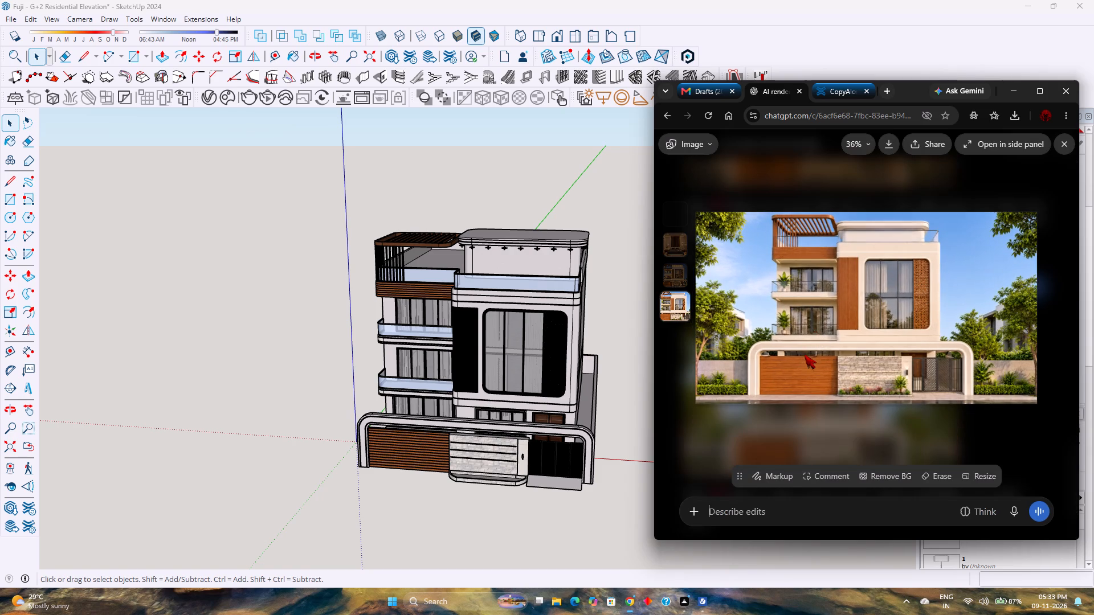
scroll(840, 307, up, 13)
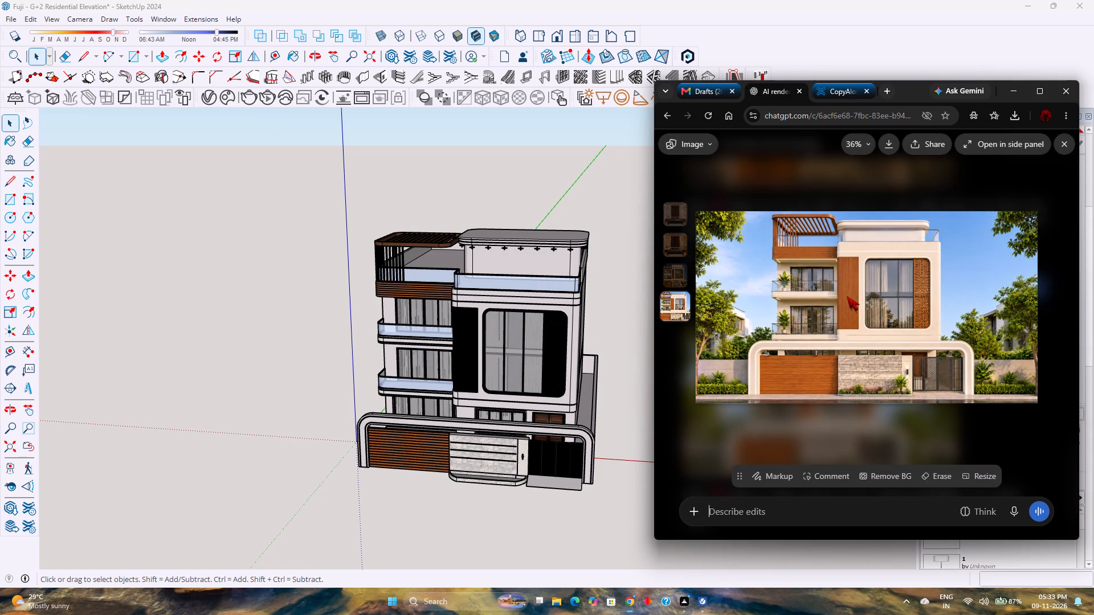
scroll(847, 296, up, 2)
click(1059, 140)
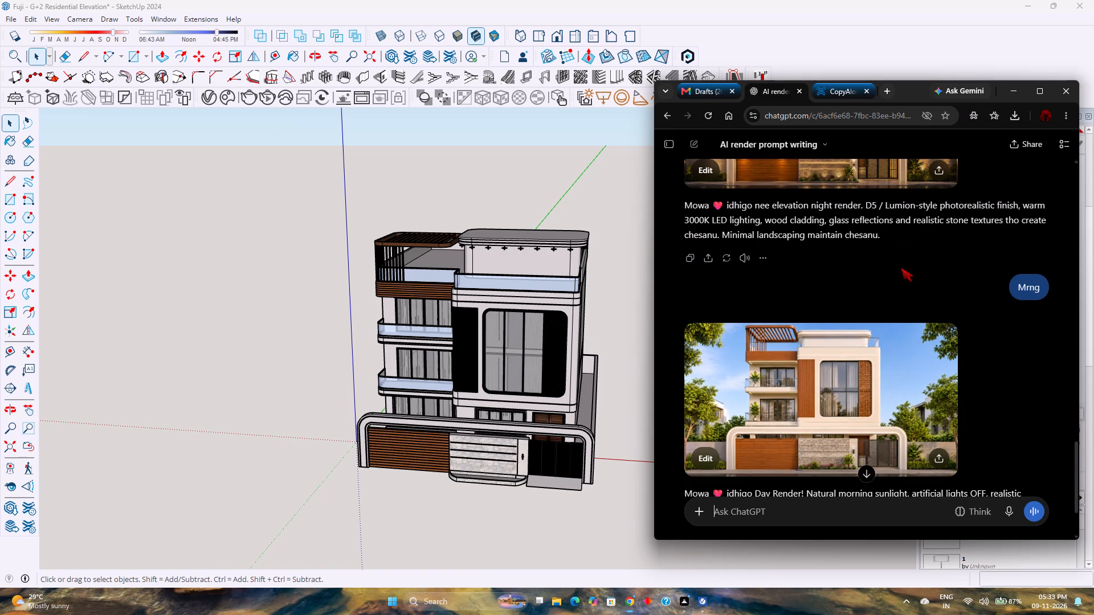
scroll(901, 268, up, 4)
click(794, 335)
scroll(808, 330, up, 1)
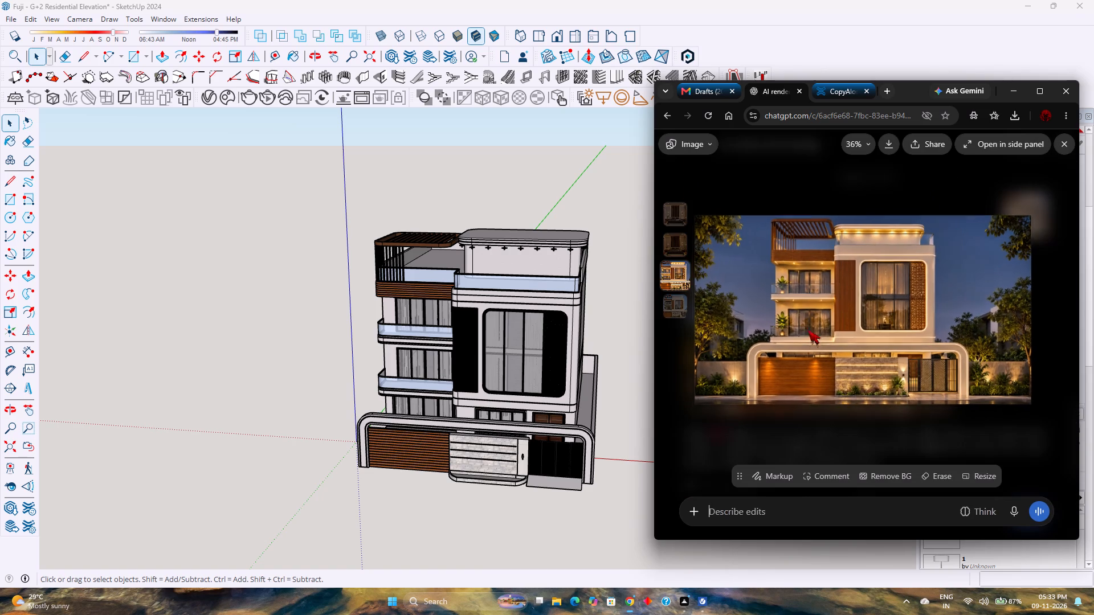
scroll(808, 330, up, 1)
Return to SketchUp and examine the wood-slatted corner panel, balconies and overall massing from low angled viewpoints.
click(1011, 96)
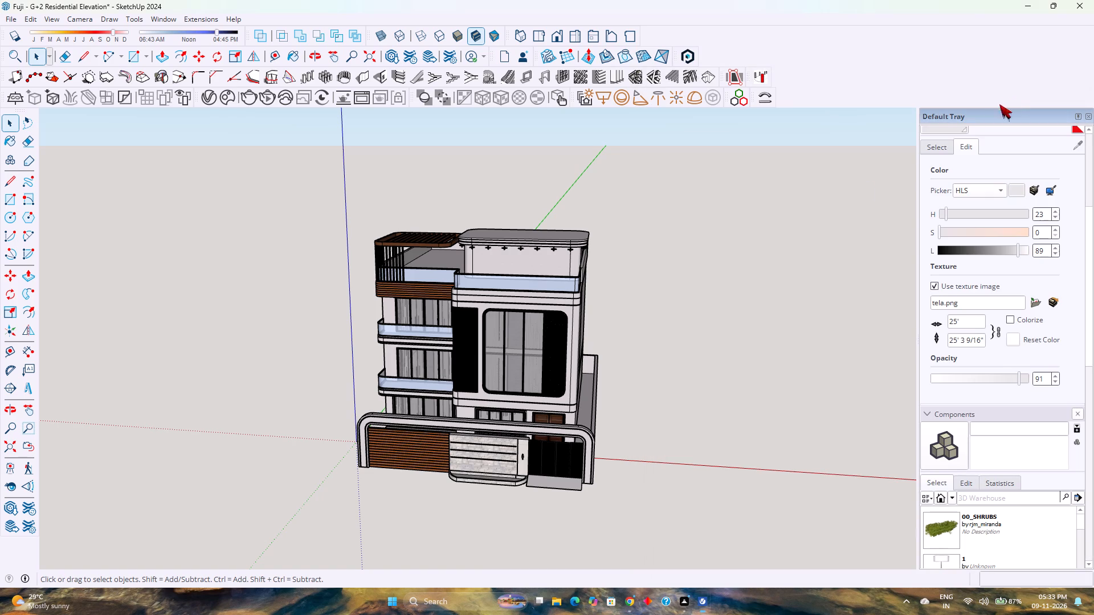
scroll(466, 317, up, 5)
middle_drag(466, 317, 627, 219)
scroll(566, 243, up, 7)
scroll(473, 305, down, 1)
scroll(459, 318, up, 10)
middle_drag(462, 311, 586, 225)
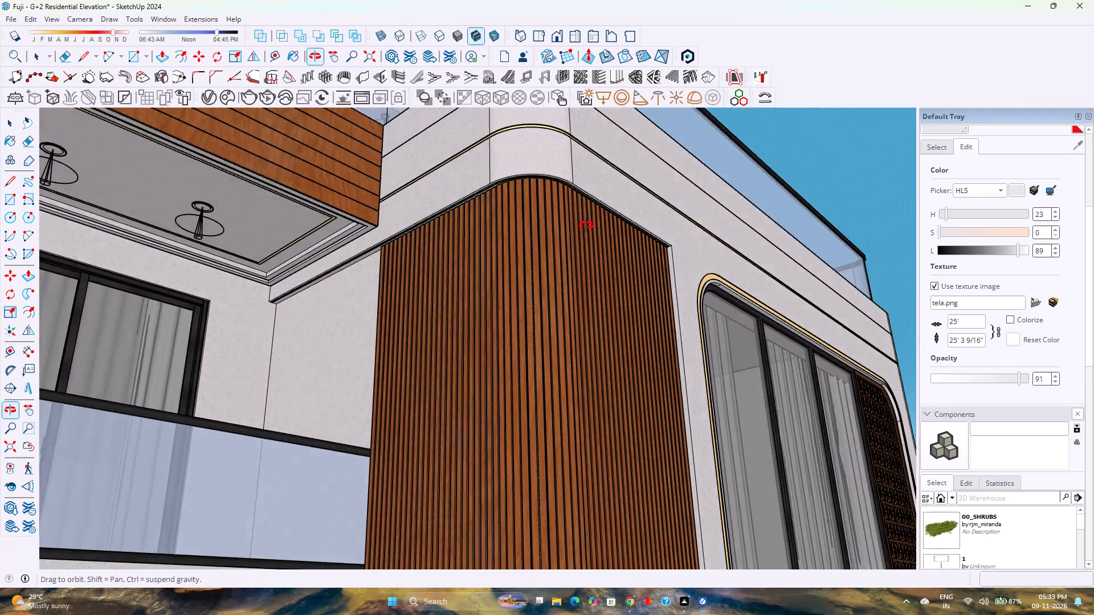
middle_drag(586, 225, 504, 260)
middle_click(504, 260)
scroll(503, 260, up, 1)
scroll(503, 260, down, 16)
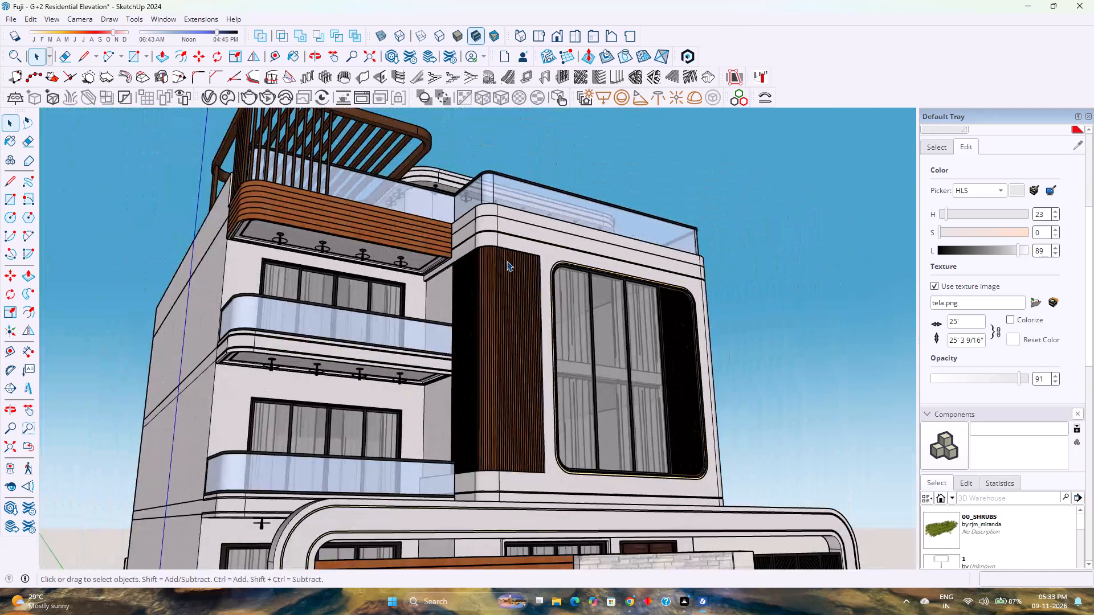
middle_drag(513, 263, 452, 303)
scroll(452, 303, up, 1)
scroll(452, 302, down, 13)
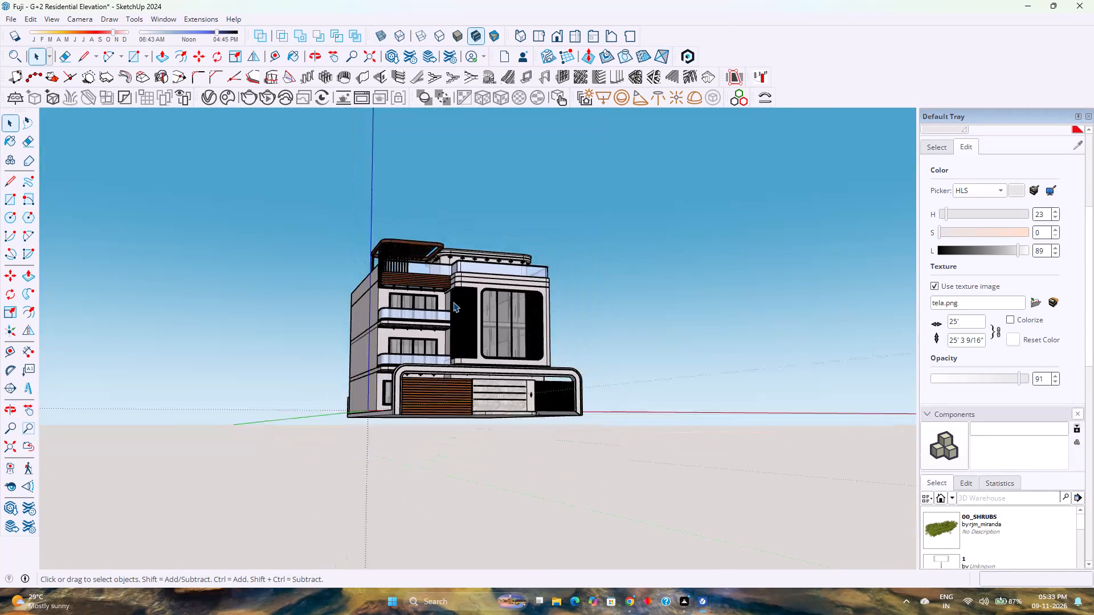
scroll(453, 302, down, 5)
scroll(454, 302, up, 3)
scroll(454, 302, down, 4)
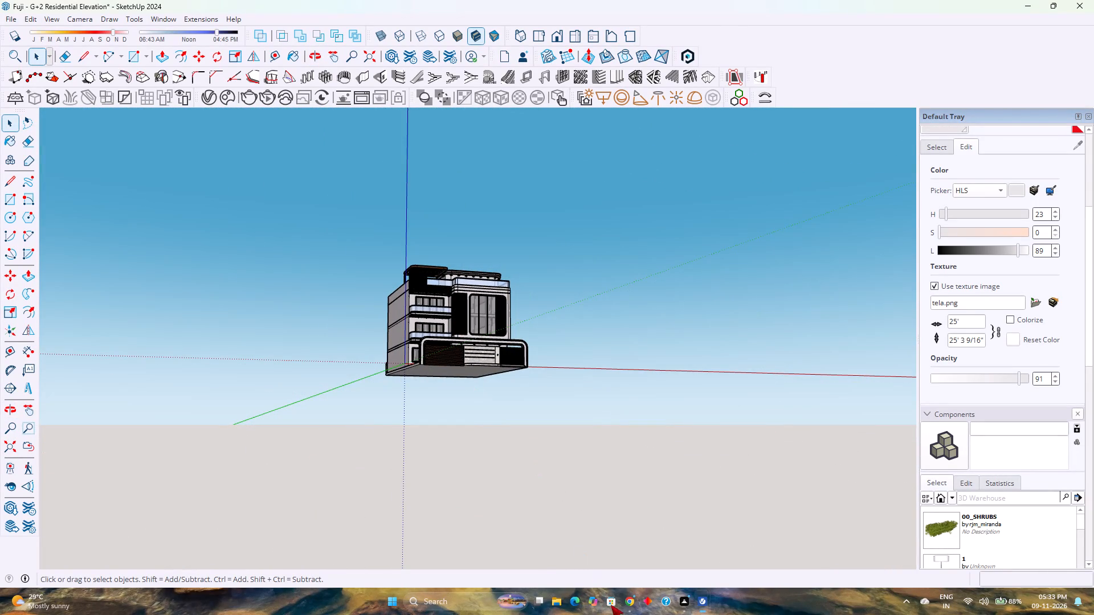
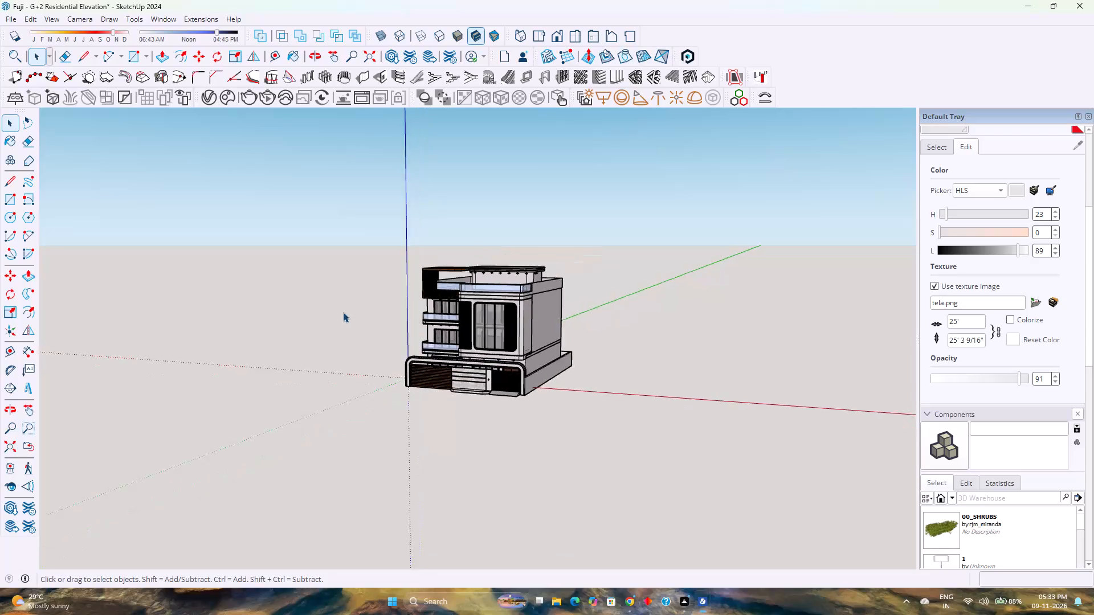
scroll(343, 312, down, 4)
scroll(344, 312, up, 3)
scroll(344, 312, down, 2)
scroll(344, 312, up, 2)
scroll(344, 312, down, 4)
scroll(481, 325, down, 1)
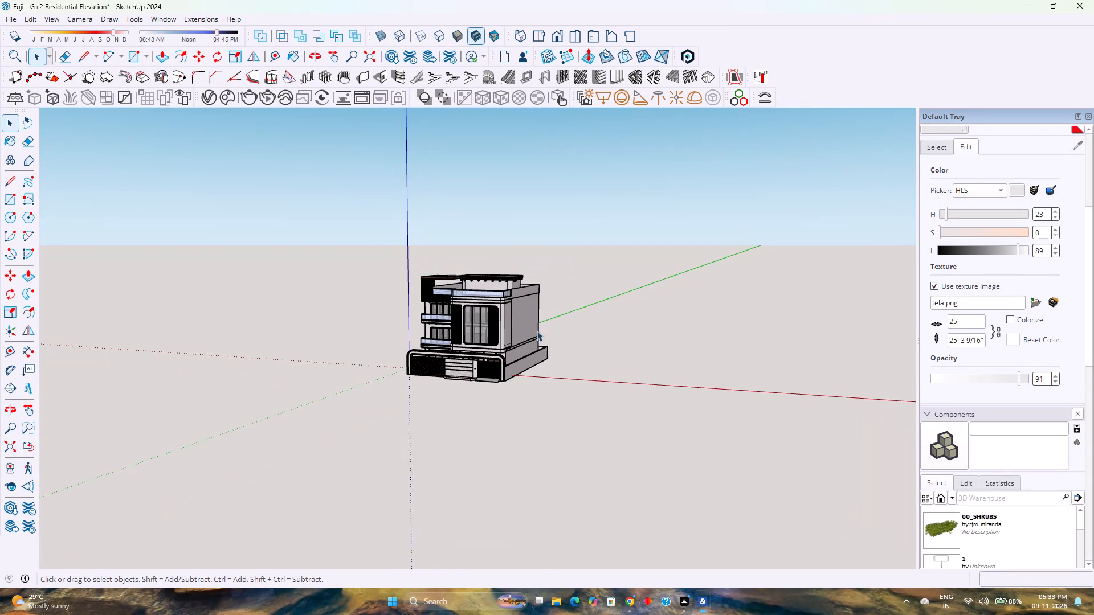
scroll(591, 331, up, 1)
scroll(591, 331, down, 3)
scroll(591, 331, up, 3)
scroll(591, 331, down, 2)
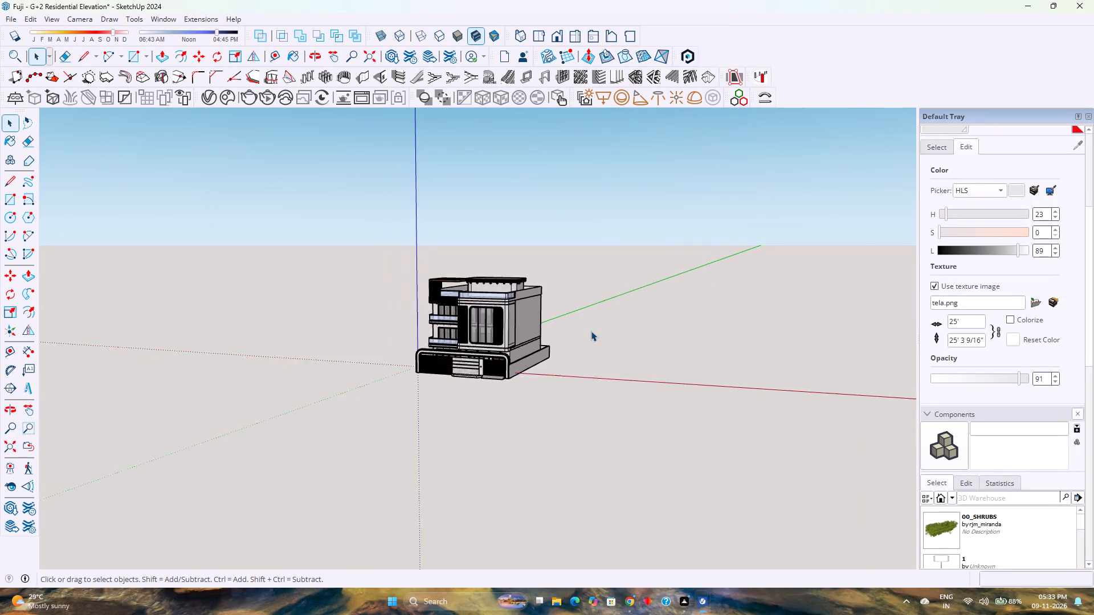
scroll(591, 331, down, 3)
Examine the residential elevation's front facade from a low, nearly frontal viewpoint.
scroll(591, 331, up, 5)
scroll(358, 327, up, 3)
scroll(463, 285, up, 5)
middle_drag(465, 326, 481, 298)
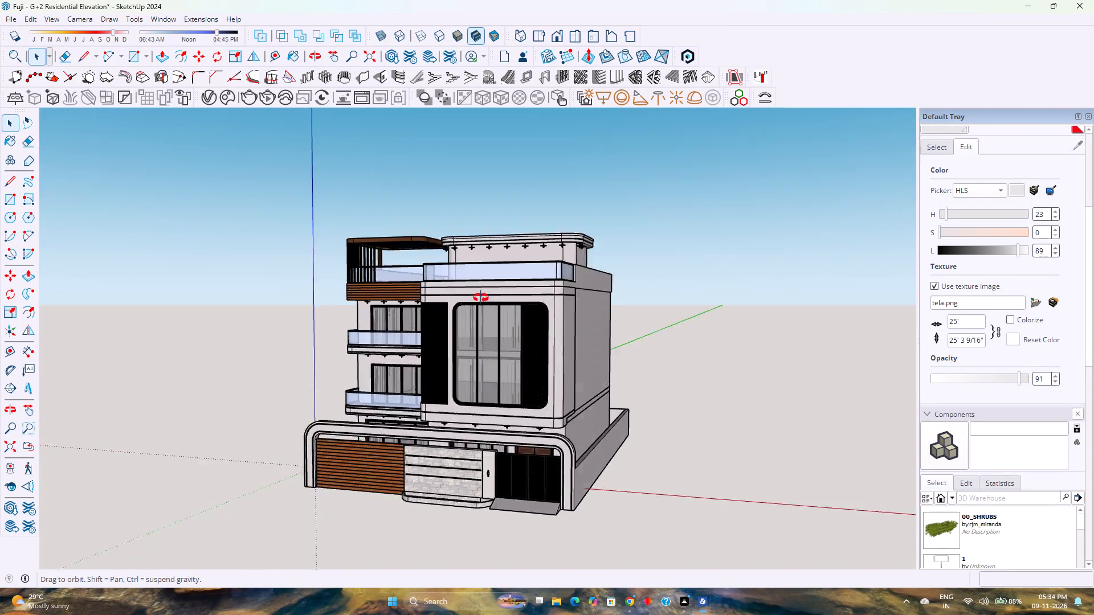
middle_drag(481, 298, 536, 263)
middle_click(536, 263)
scroll(526, 286, up, 4)
scroll(526, 286, down, 2)
scroll(526, 286, up, 2)
scroll(526, 286, down, 3)
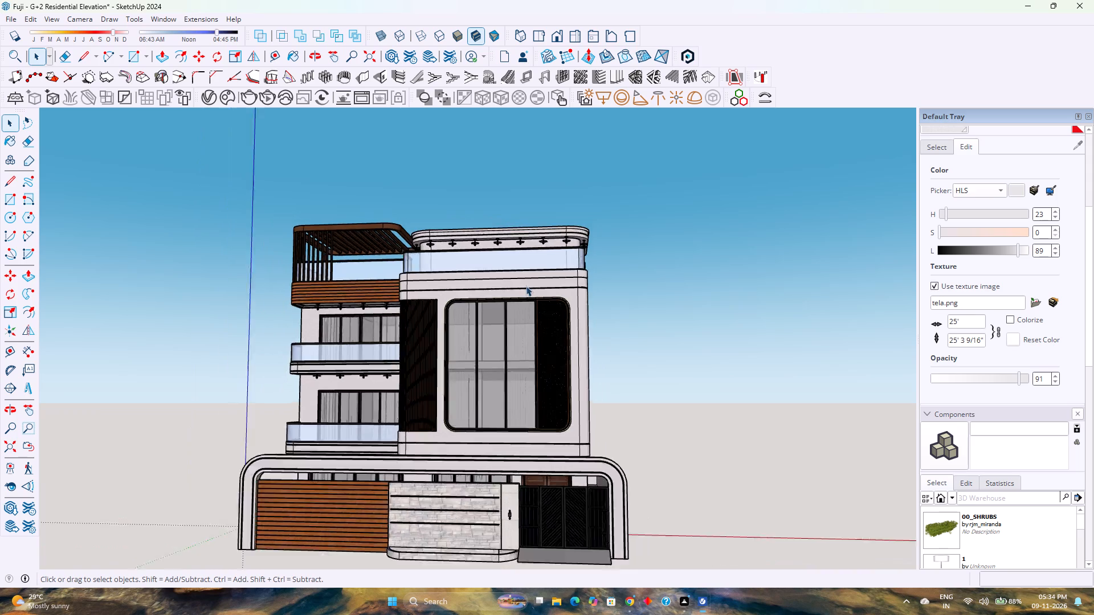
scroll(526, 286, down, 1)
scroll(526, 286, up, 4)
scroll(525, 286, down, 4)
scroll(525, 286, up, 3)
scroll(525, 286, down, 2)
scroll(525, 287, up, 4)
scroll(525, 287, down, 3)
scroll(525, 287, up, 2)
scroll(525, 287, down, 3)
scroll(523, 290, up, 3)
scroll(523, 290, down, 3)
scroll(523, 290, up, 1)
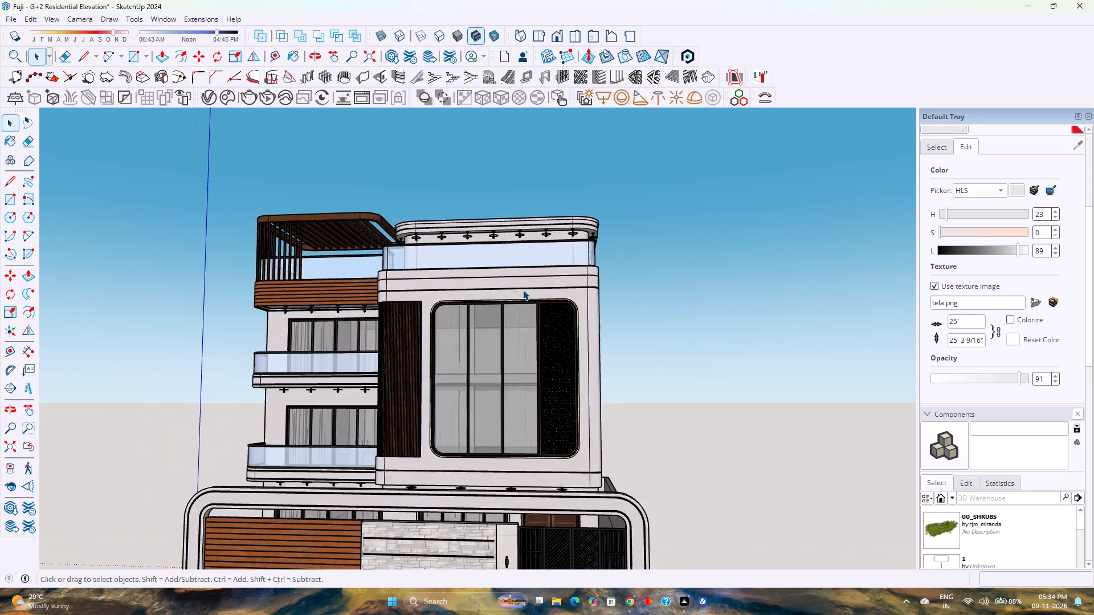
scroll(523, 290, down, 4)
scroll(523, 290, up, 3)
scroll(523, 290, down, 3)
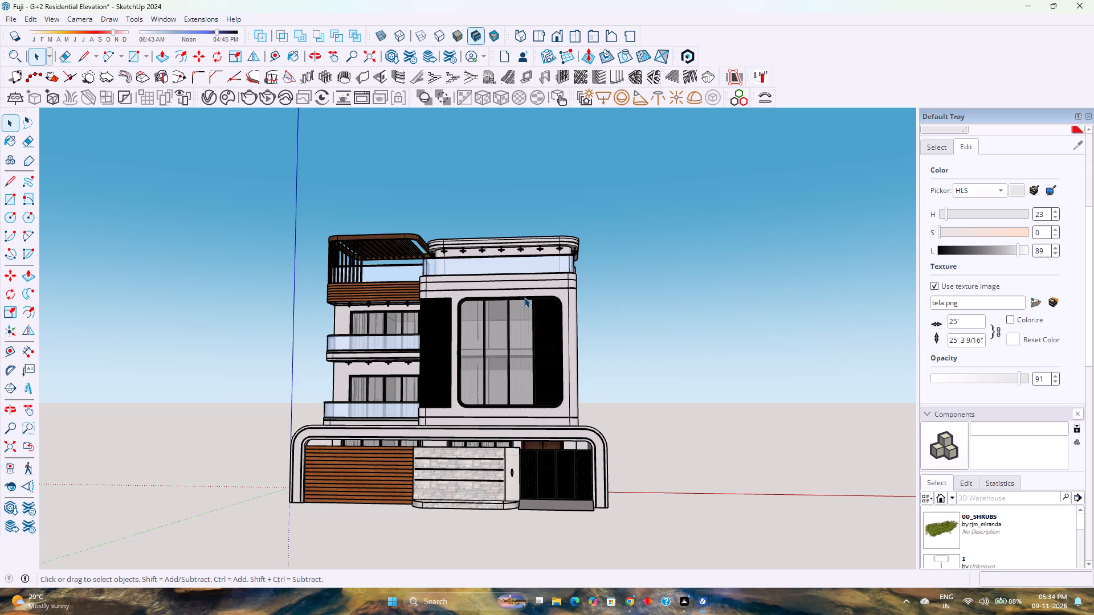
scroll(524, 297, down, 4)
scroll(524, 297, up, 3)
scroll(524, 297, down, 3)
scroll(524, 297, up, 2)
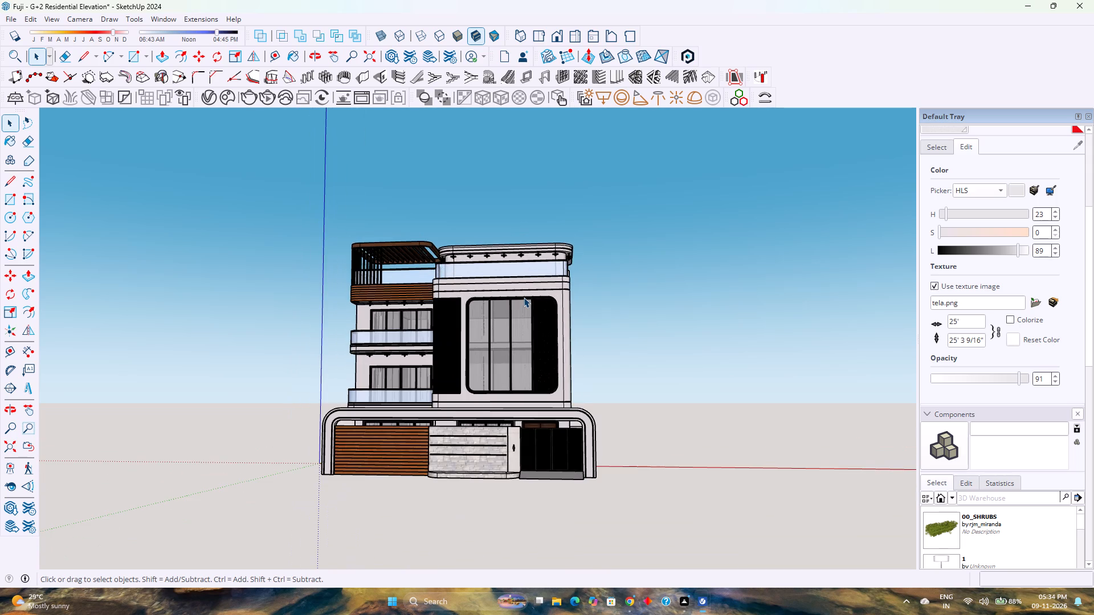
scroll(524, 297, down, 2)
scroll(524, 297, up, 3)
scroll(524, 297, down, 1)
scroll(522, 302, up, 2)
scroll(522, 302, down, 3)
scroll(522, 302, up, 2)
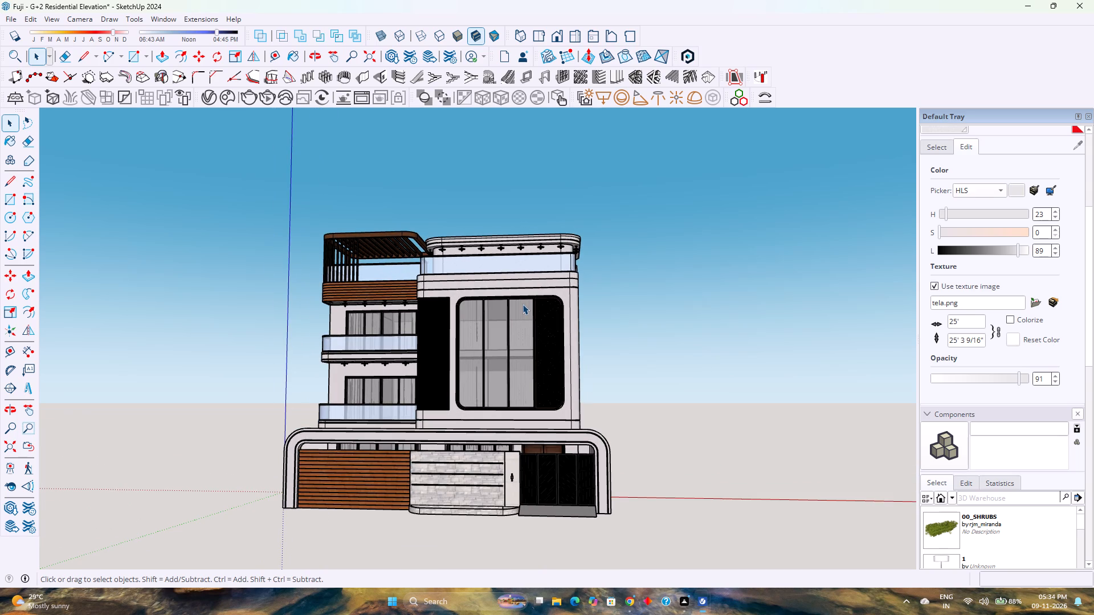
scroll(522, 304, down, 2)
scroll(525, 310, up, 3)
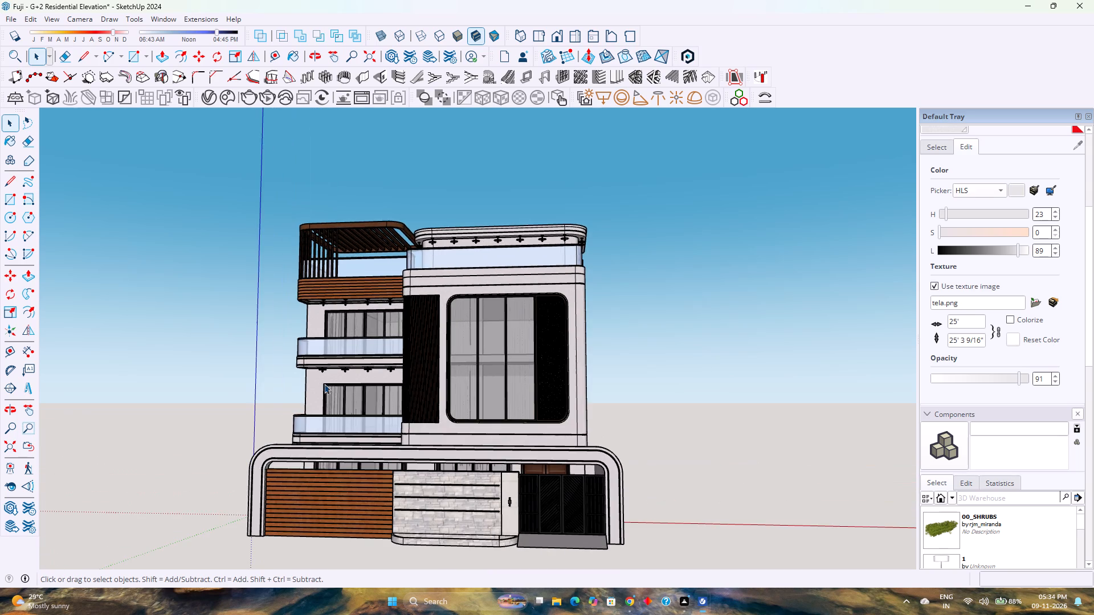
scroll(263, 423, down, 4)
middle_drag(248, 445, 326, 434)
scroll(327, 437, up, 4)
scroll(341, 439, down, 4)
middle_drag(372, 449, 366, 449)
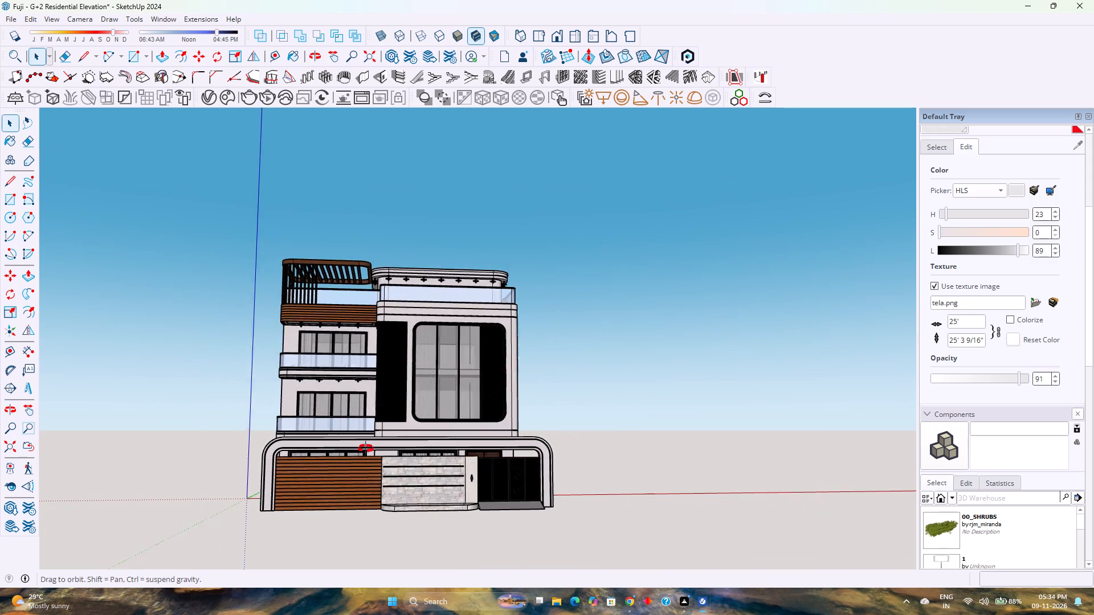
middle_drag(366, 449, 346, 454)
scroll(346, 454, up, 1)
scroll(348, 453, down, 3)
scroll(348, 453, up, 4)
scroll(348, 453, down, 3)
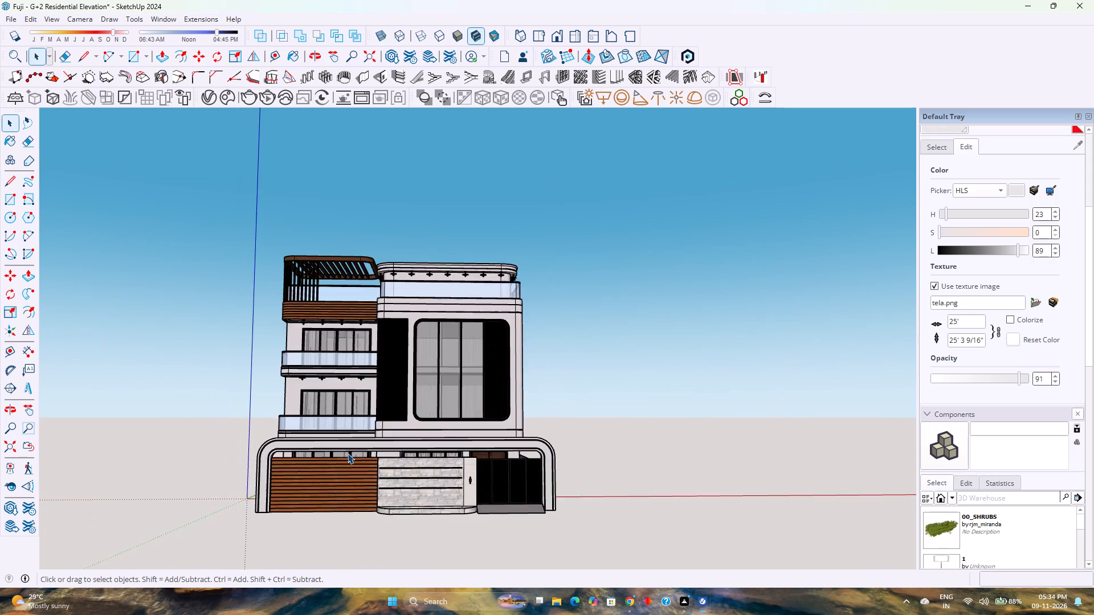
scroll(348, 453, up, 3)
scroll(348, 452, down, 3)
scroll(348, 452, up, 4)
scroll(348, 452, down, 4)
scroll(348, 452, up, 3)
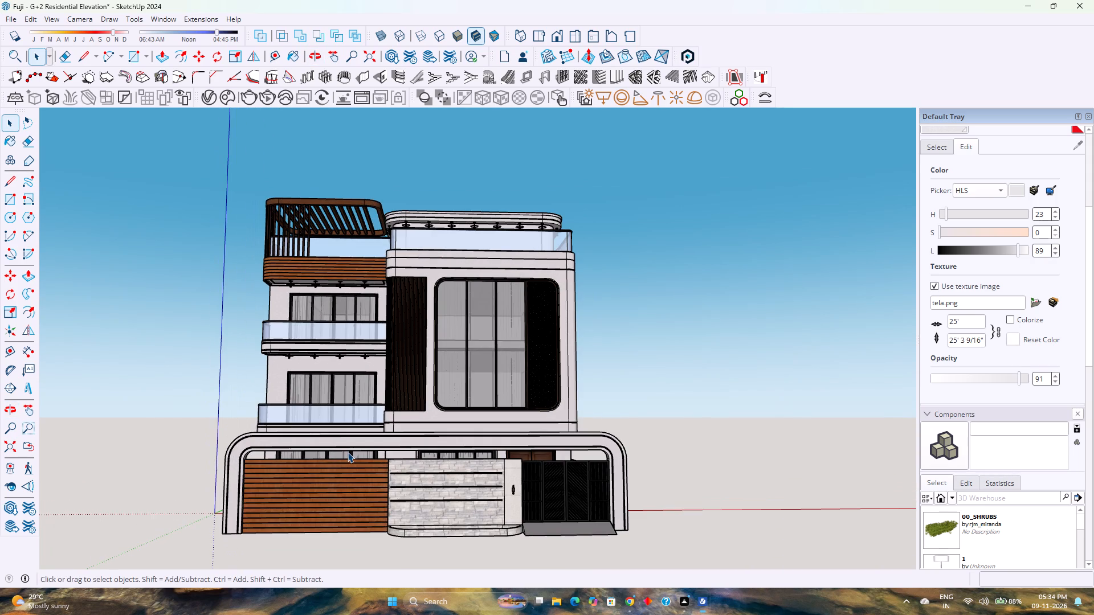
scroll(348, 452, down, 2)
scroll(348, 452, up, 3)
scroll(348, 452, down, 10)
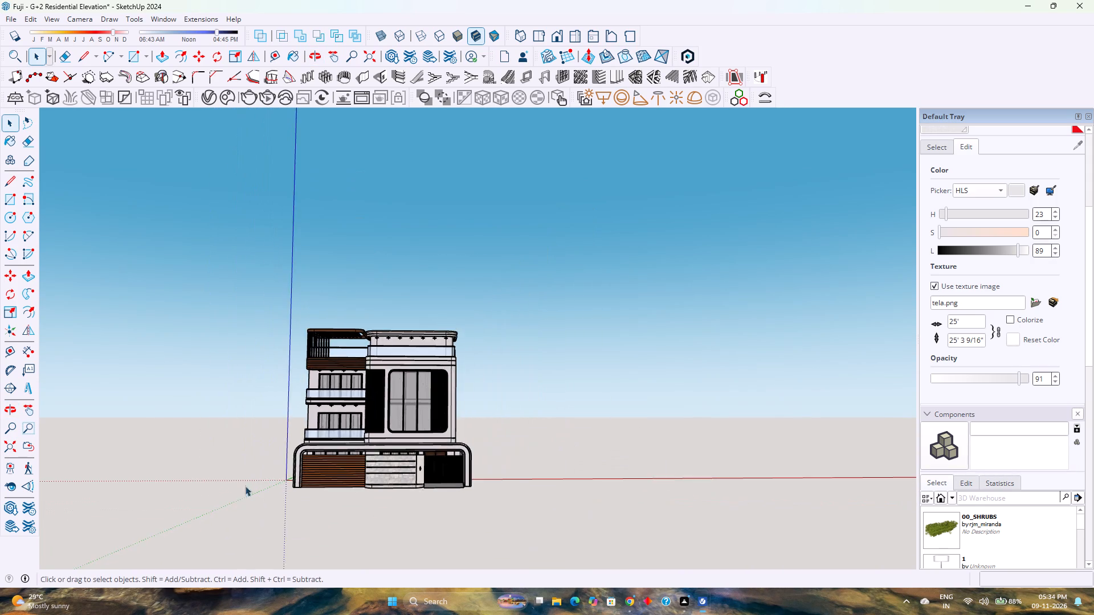
Examine the building's overall massing from frontal, side-corner, raised and below-ground viewpoints.
scroll(240, 489, up, 4)
middle_drag(244, 497, 248, 474)
middle_click(248, 474)
scroll(250, 470, down, 4)
middle_click(293, 520)
middle_drag(293, 520, 332, 500)
scroll(337, 487, down, 4)
middle_drag(429, 352, 432, 397)
scroll(499, 295, up, 4)
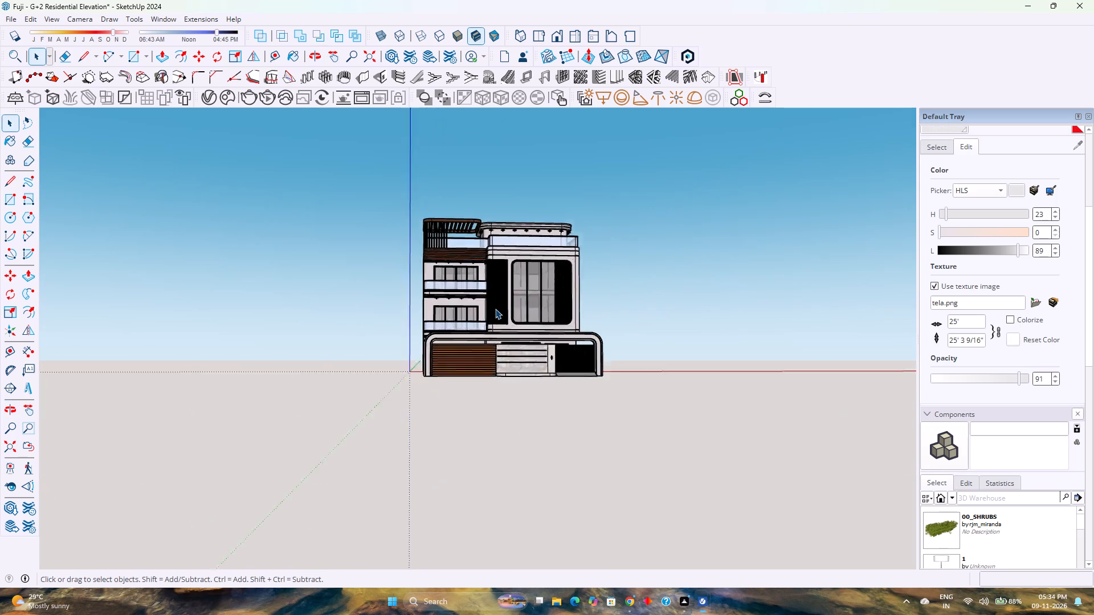
scroll(495, 309, up, 3)
middle_drag(493, 334, 554, 340)
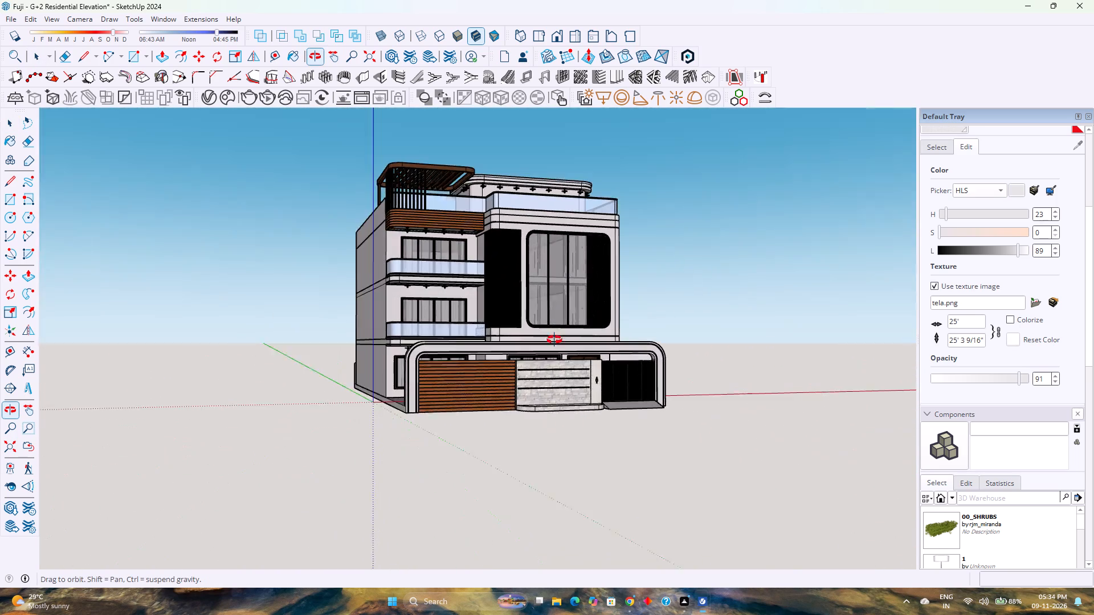
middle_drag(554, 340, 554, 337)
scroll(554, 336, up, 3)
scroll(554, 336, down, 3)
scroll(554, 336, up, 2)
scroll(554, 336, down, 2)
middle_drag(554, 336, 399, 424)
scroll(387, 416, down, 4)
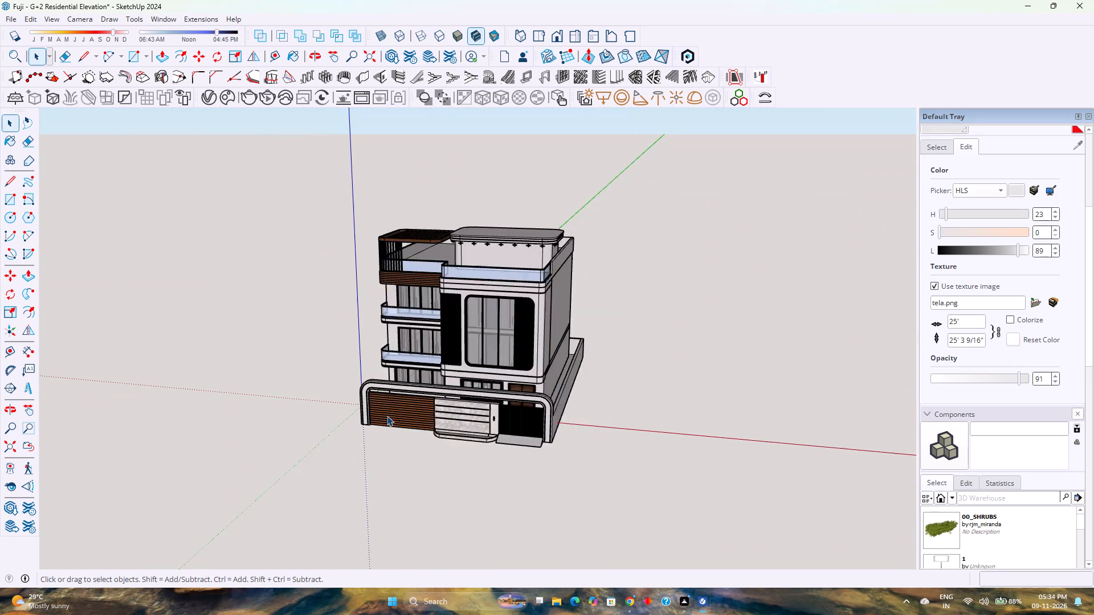
scroll(387, 416, up, 3)
scroll(387, 416, down, 3)
scroll(387, 416, up, 4)
scroll(387, 415, down, 4)
scroll(387, 415, up, 4)
scroll(386, 415, down, 4)
middle_drag(372, 395, 390, 341)
middle_drag(390, 341, 456, 268)
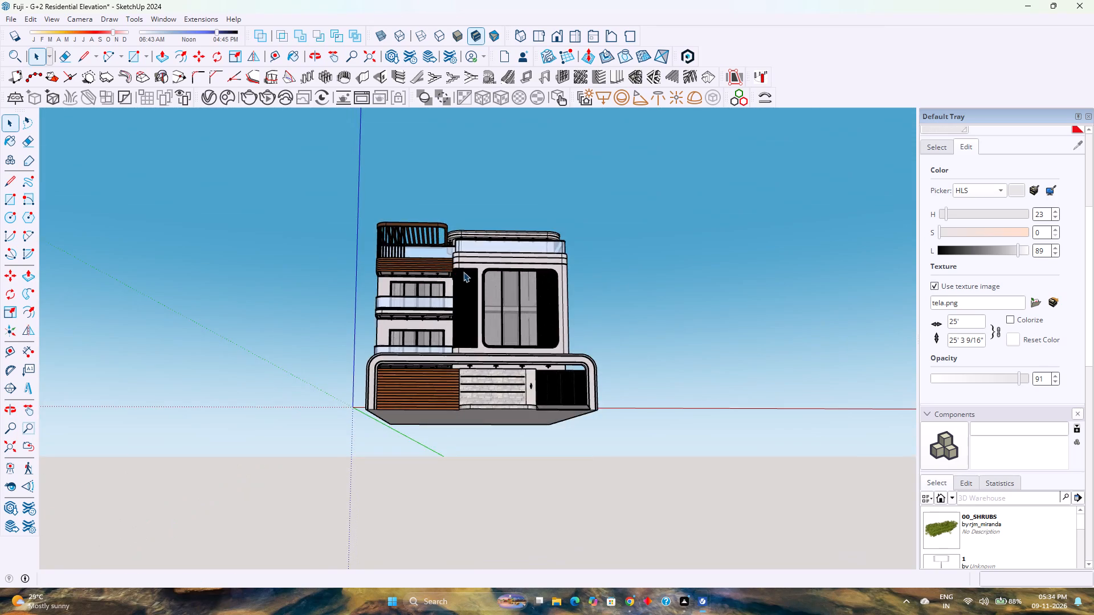
Examine the front facade's balconies, pergola, large framed window and compound wall from close frontal and corner viewpoints.
scroll(465, 272, up, 5)
middle_drag(468, 294, 476, 312)
scroll(475, 307, down, 3)
scroll(477, 312, up, 2)
middle_drag(477, 313, 463, 319)
scroll(463, 319, up, 2)
scroll(463, 319, down, 1)
middle_drag(462, 321, 446, 323)
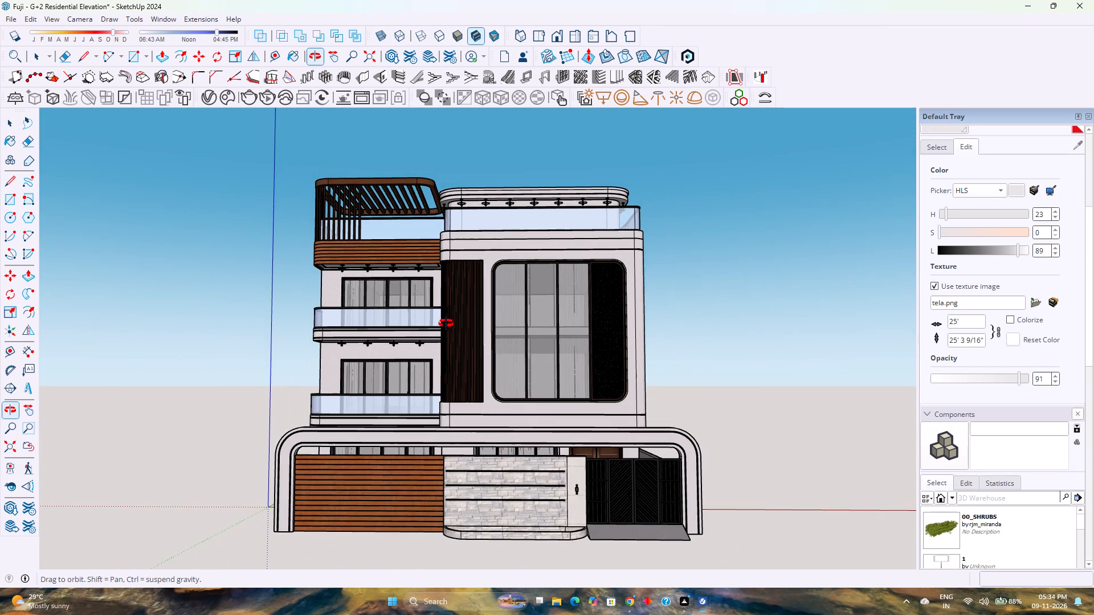
middle_drag(446, 323, 432, 331)
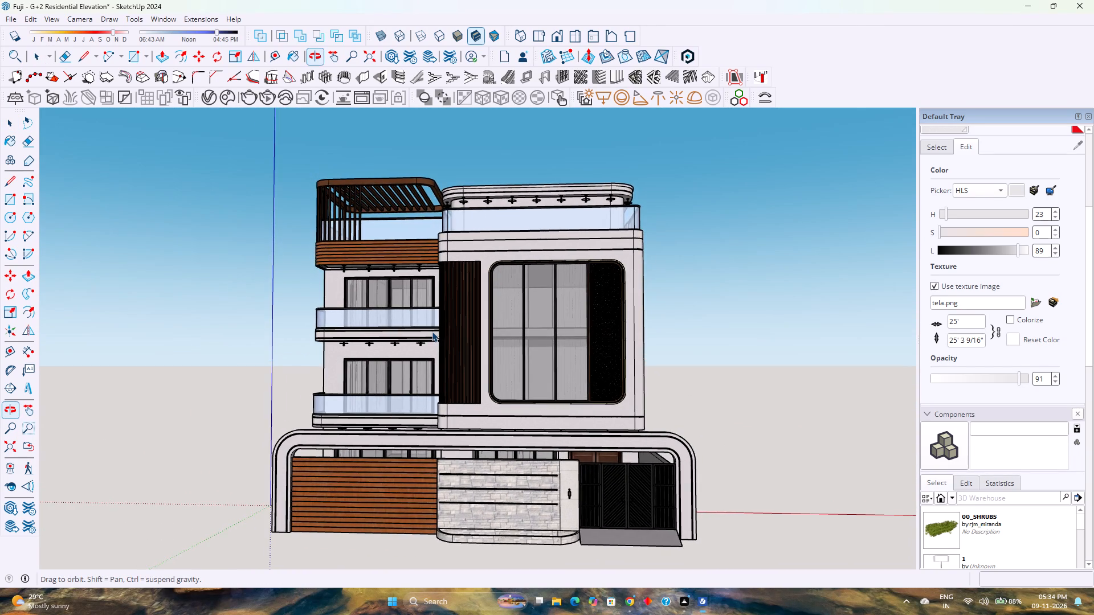
scroll(432, 331, down, 4)
scroll(430, 359, up, 5)
middle_drag(430, 366, 427, 345)
middle_click(427, 345)
scroll(431, 343, down, 1)
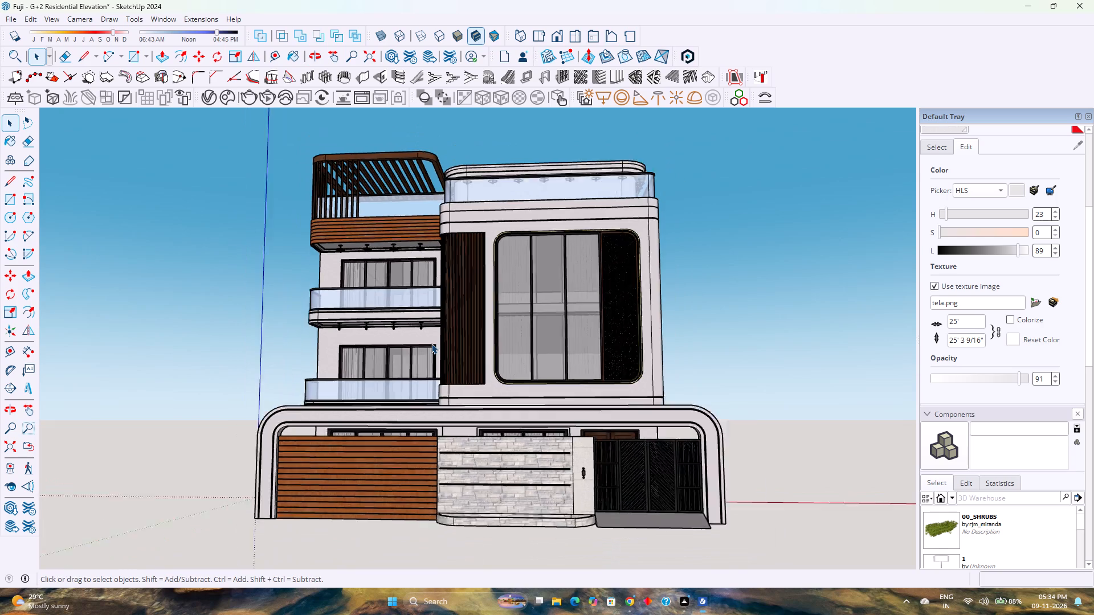
scroll(431, 343, down, 2)
middle_drag(432, 343, 332, 382)
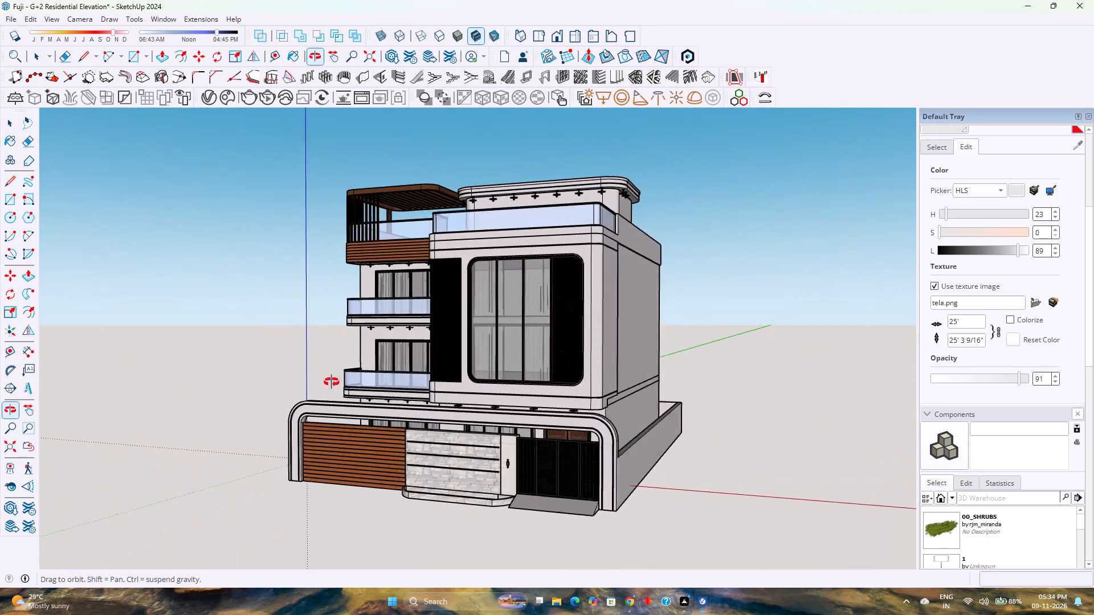
middle_drag(332, 382, 418, 355)
scroll(420, 355, up, 1)
scroll(421, 352, down, 3)
scroll(529, 244, up, 2)
scroll(442, 319, up, 1)
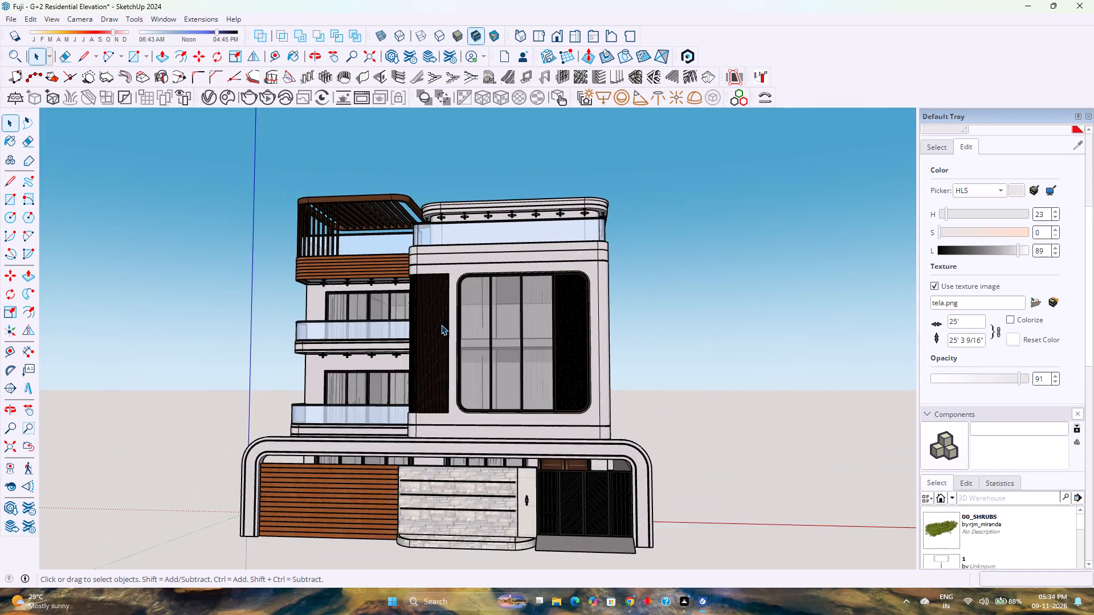
scroll(441, 325, down, 5)
middle_drag(421, 348, 447, 342)
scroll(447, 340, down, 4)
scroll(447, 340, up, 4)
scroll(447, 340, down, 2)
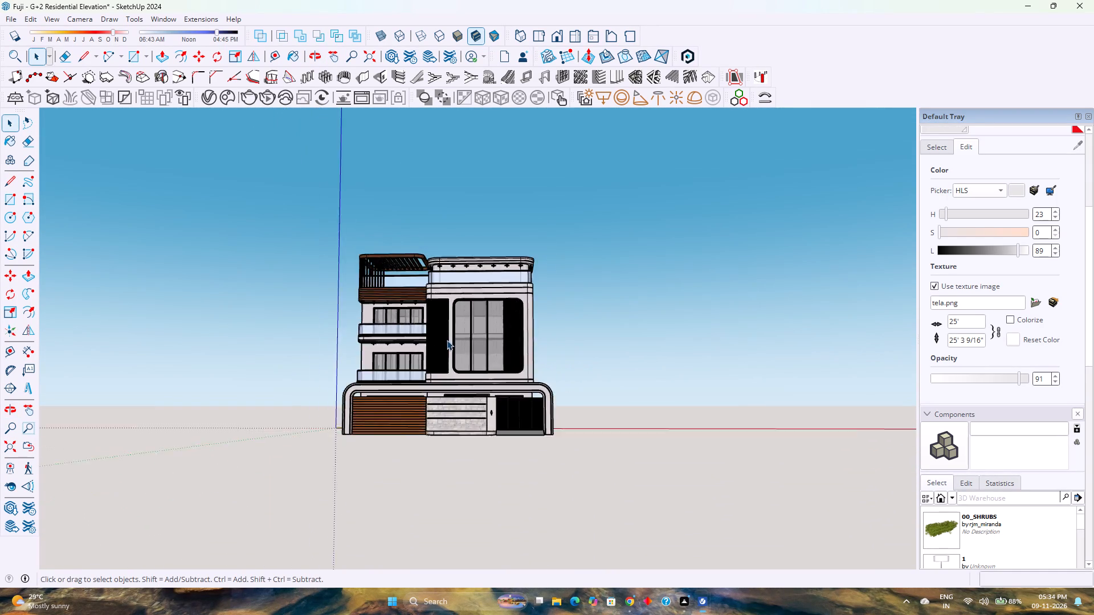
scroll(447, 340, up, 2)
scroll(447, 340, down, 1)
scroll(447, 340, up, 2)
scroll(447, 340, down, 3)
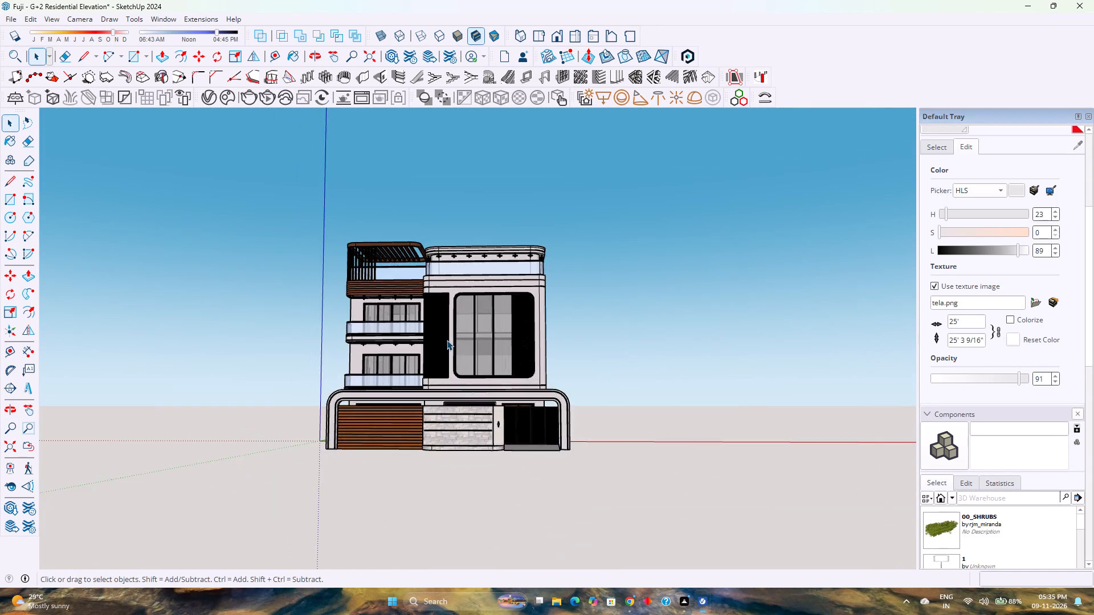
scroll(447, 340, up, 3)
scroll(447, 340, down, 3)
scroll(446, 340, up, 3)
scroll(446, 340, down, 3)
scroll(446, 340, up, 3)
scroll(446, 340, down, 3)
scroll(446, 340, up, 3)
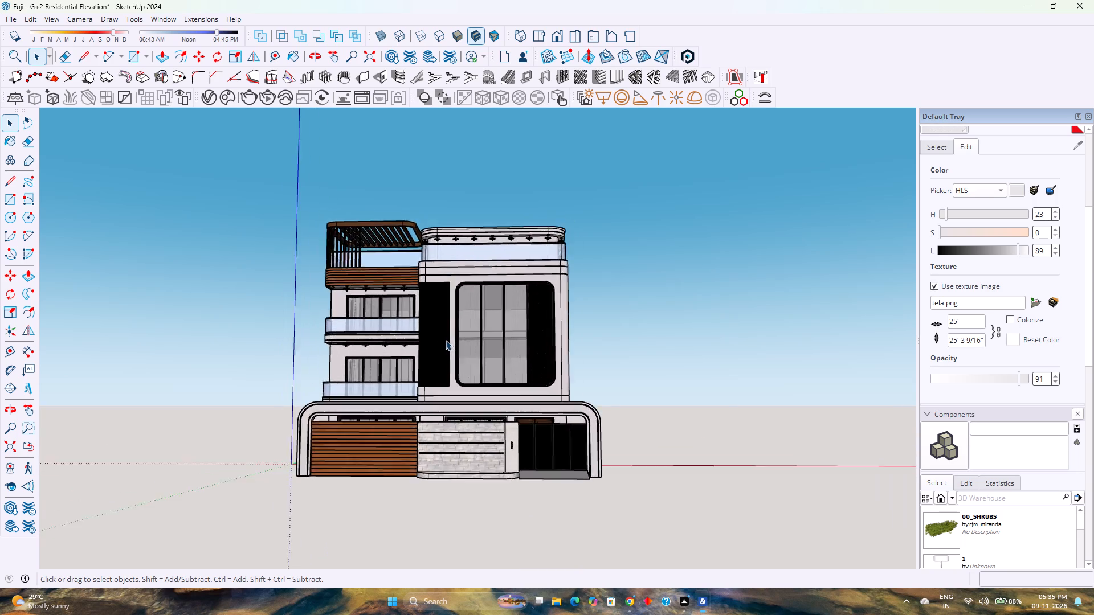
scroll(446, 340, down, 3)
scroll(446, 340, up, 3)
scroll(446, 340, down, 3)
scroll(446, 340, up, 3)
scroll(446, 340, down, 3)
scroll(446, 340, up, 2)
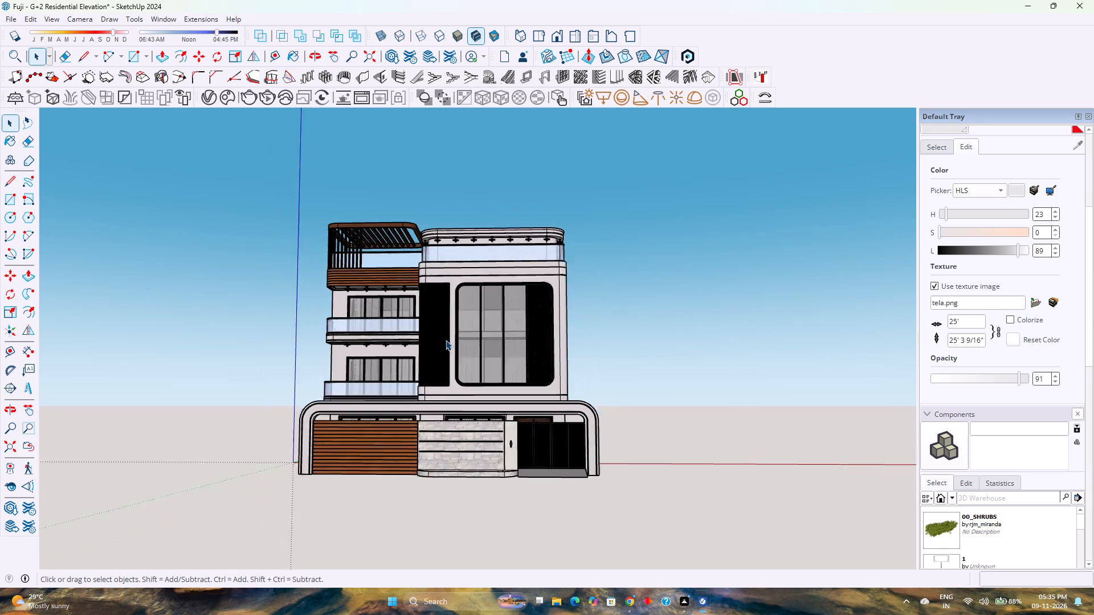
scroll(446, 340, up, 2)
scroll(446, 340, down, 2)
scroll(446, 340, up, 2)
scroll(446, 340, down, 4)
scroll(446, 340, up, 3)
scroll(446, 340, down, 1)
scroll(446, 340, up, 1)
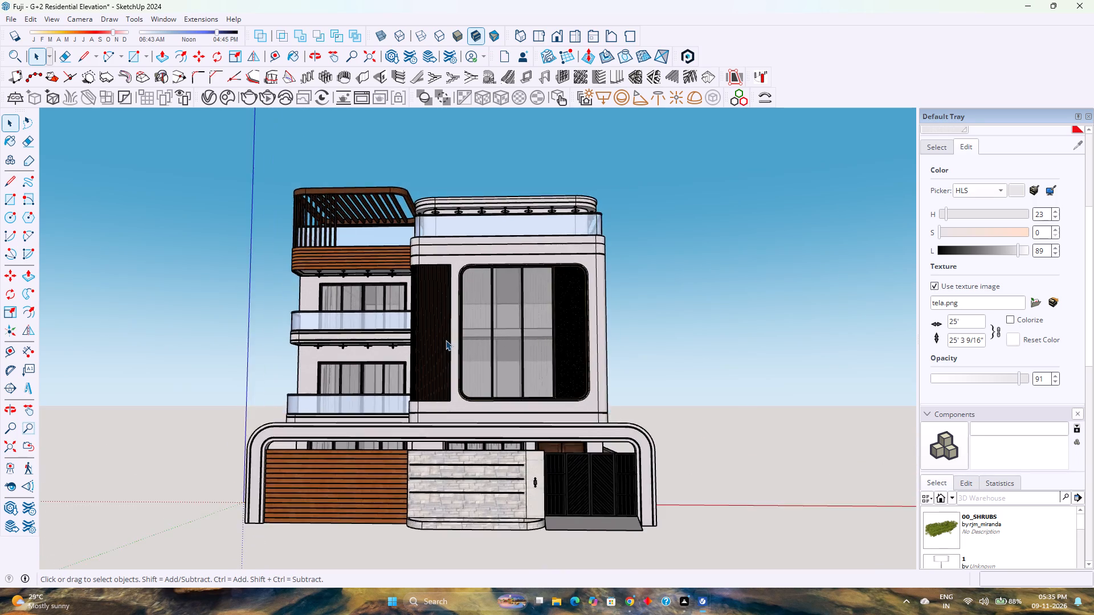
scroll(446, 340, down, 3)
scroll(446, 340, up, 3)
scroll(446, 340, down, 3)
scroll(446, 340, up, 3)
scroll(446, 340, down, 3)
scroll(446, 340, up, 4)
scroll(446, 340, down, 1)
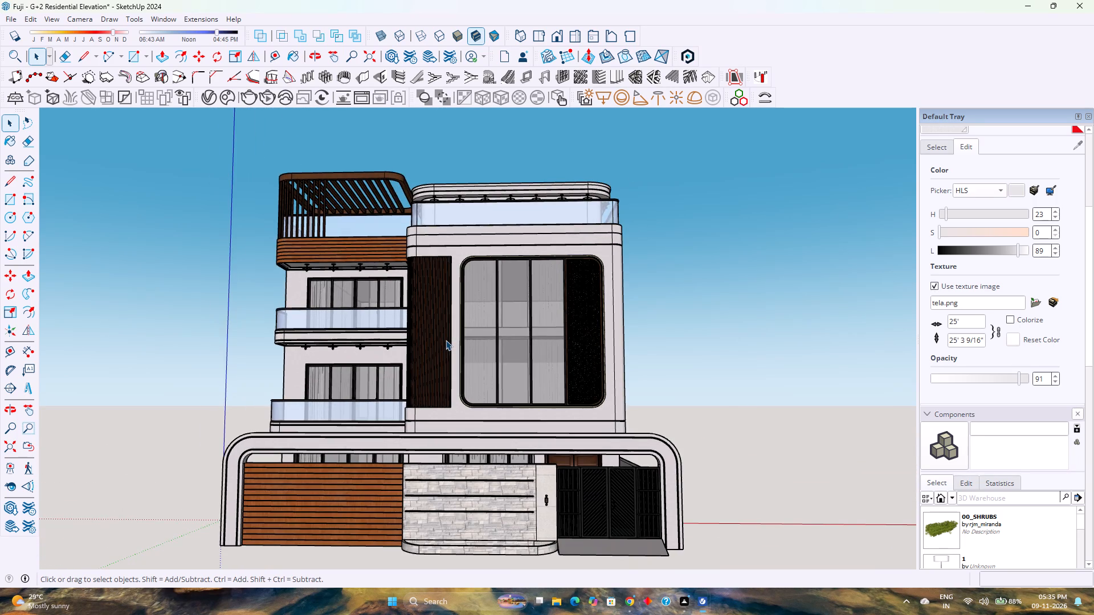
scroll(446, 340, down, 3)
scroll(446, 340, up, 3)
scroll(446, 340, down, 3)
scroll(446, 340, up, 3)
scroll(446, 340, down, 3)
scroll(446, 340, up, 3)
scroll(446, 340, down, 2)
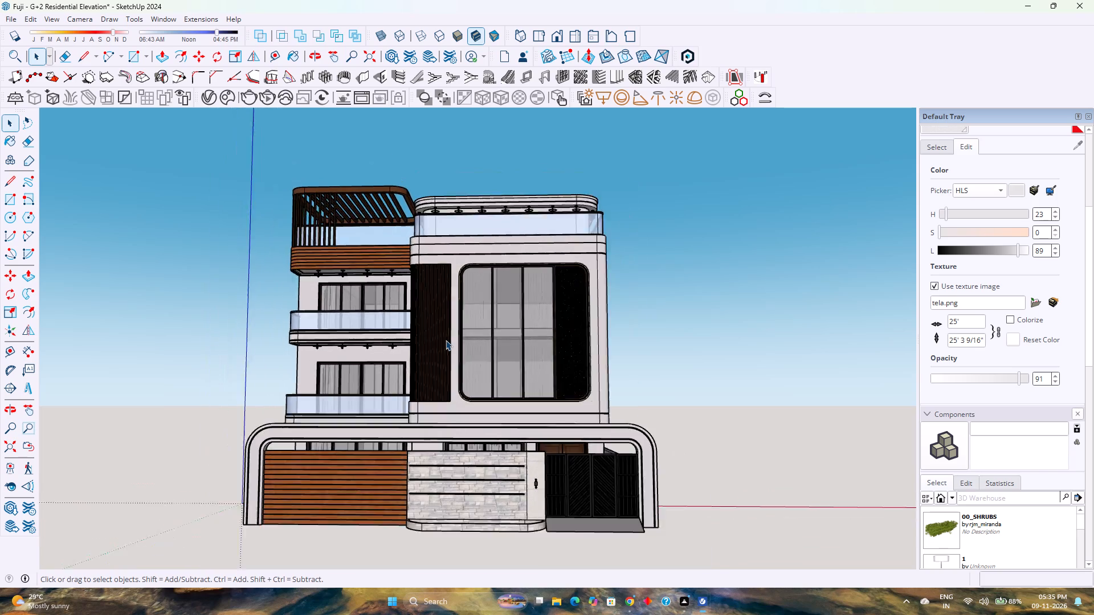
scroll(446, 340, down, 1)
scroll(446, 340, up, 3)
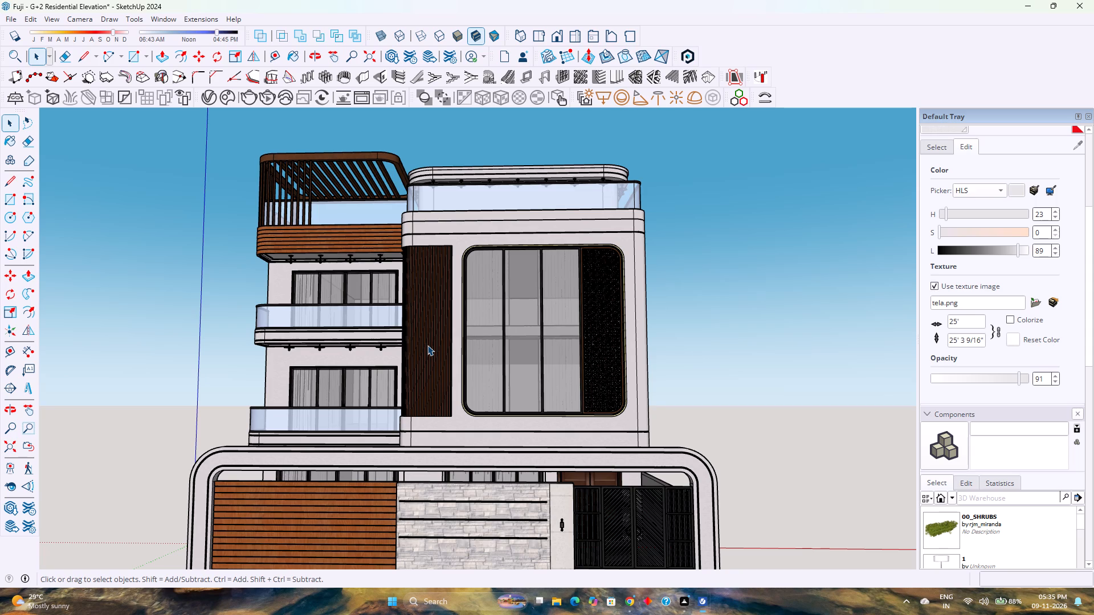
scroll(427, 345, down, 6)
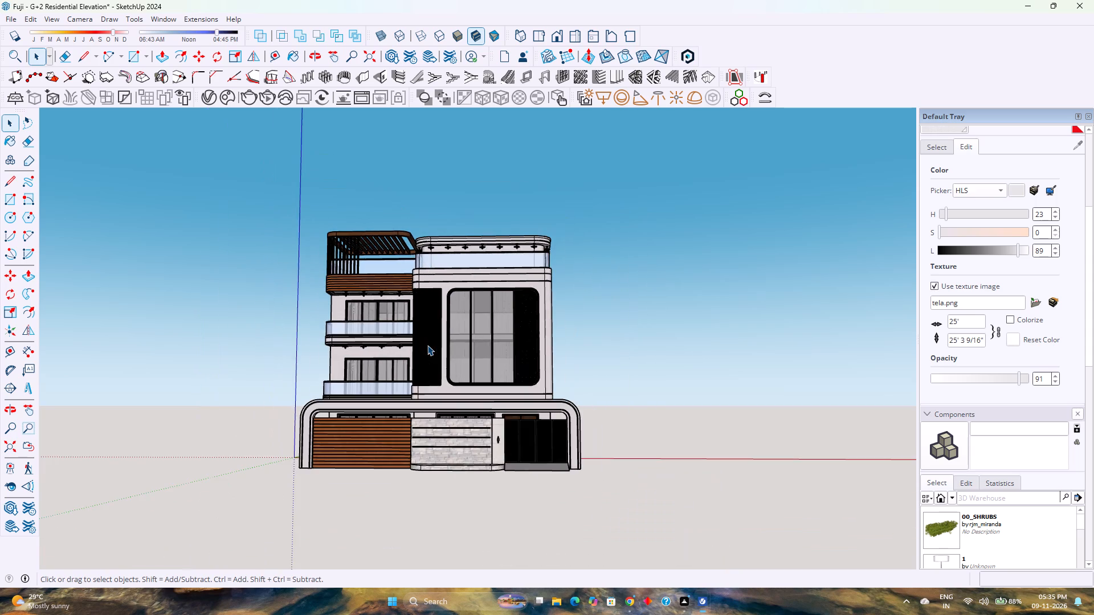
Examine the balconies, wood-slatted panel and compound wall from a low, slightly angled front viewpoint.
scroll(426, 419, up, 5)
middle_drag(390, 411, 436, 411)
scroll(434, 404, down, 3)
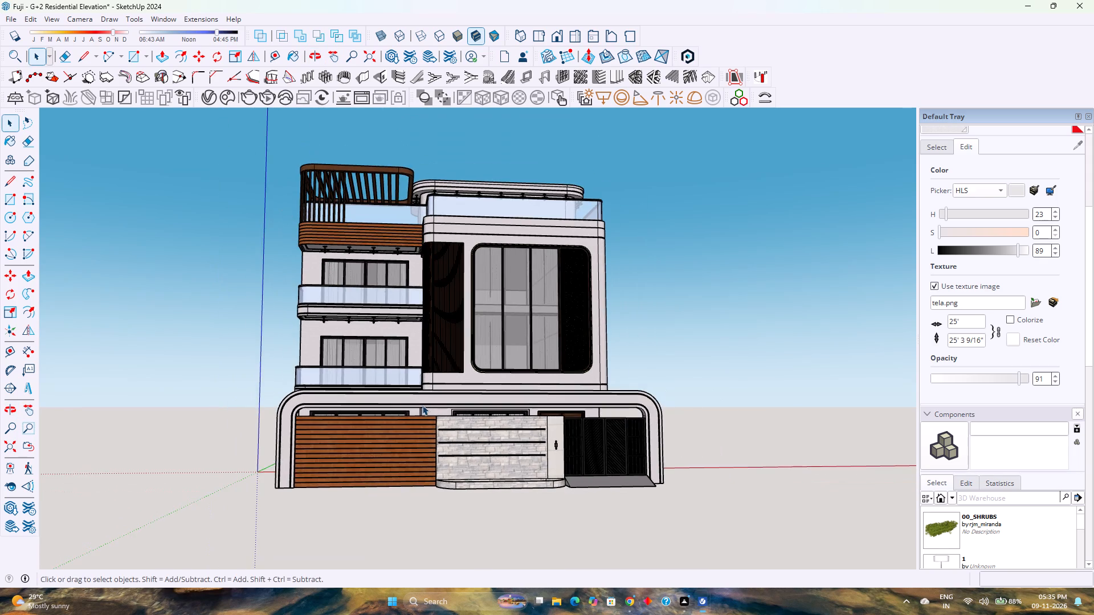
scroll(268, 367, up, 3)
scroll(268, 367, down, 4)
scroll(268, 367, up, 4)
scroll(268, 367, down, 2)
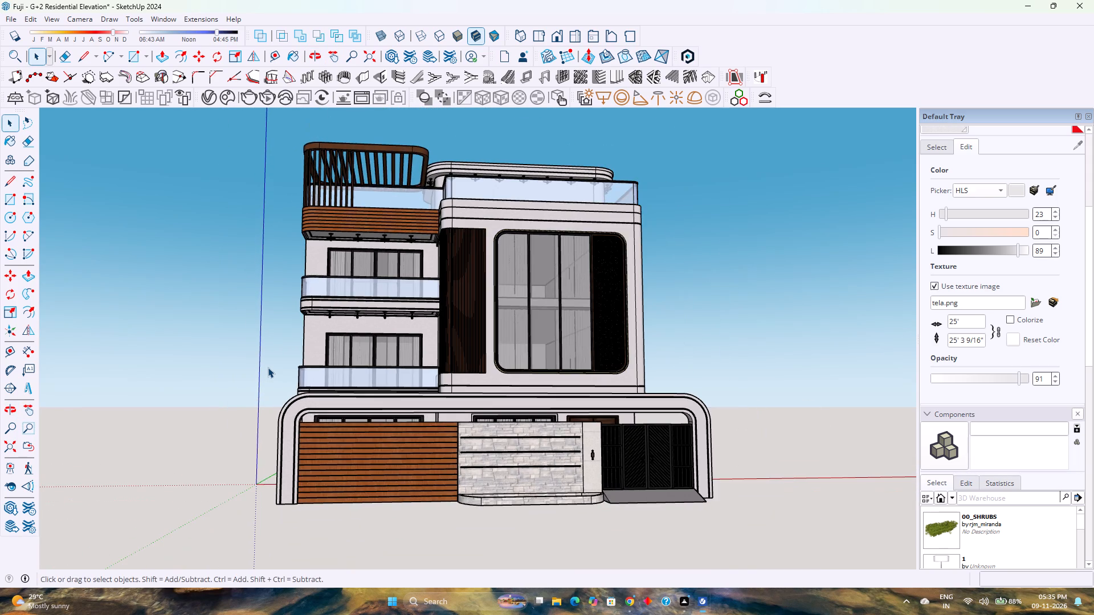
scroll(268, 367, up, 3)
scroll(268, 367, down, 1)
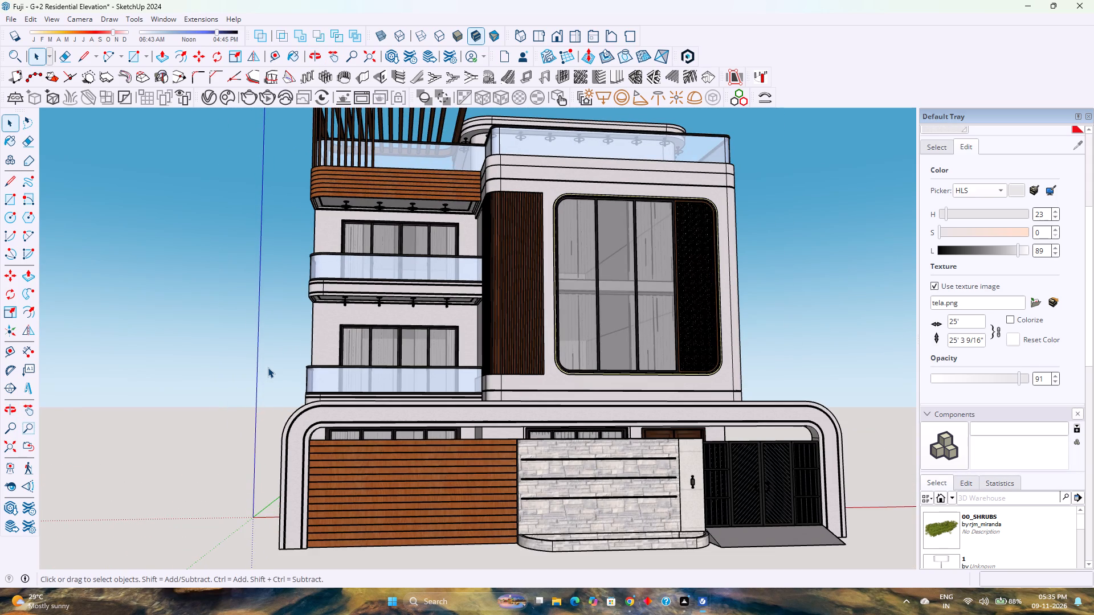
scroll(268, 367, up, 3)
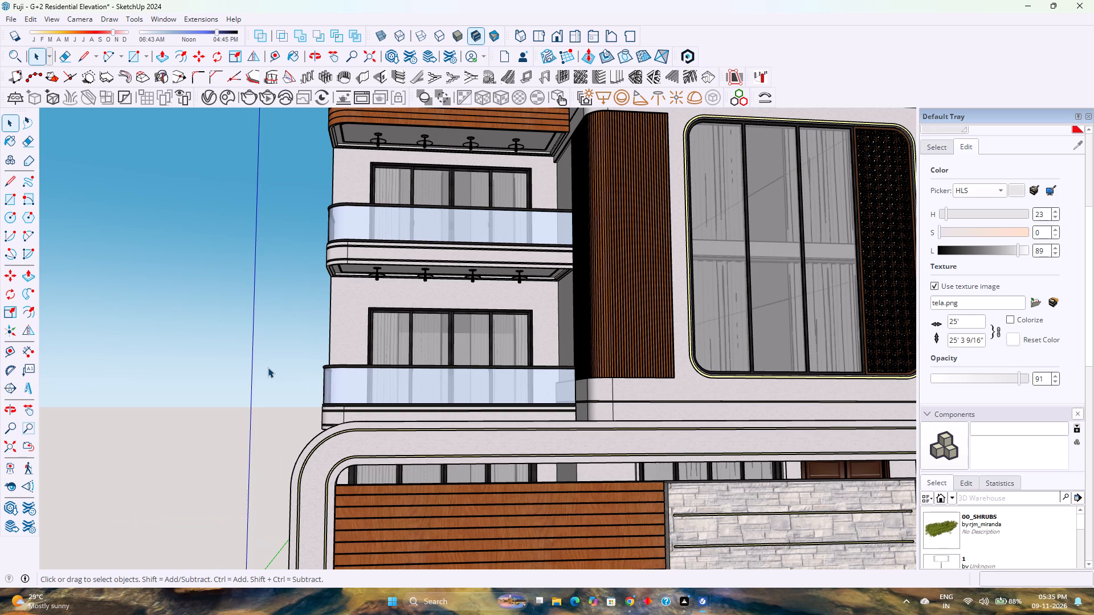
scroll(268, 367, down, 2)
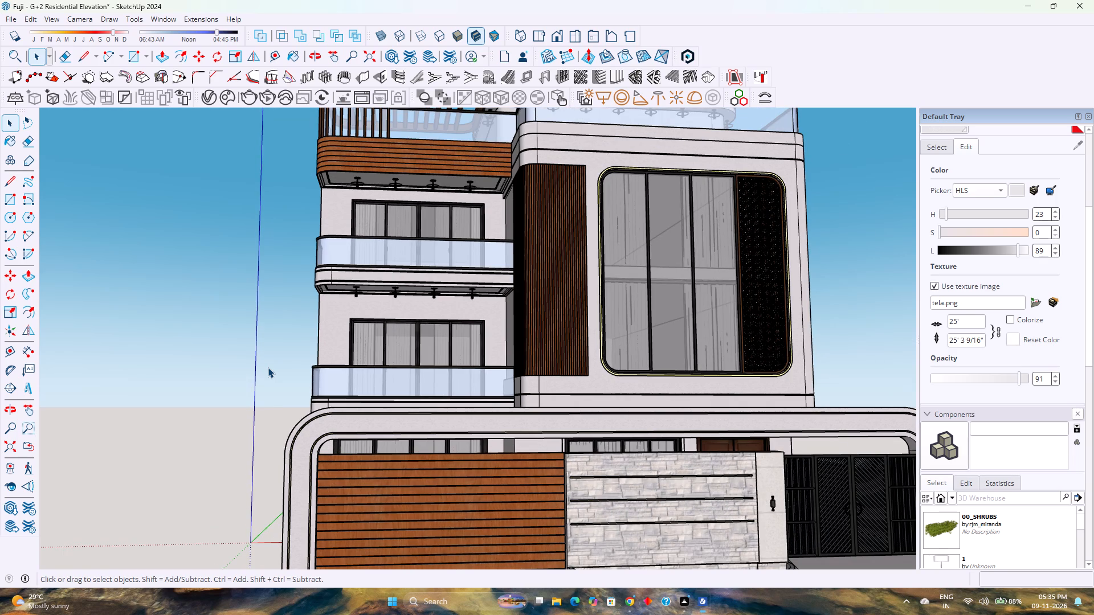
scroll(285, 347, down, 3)
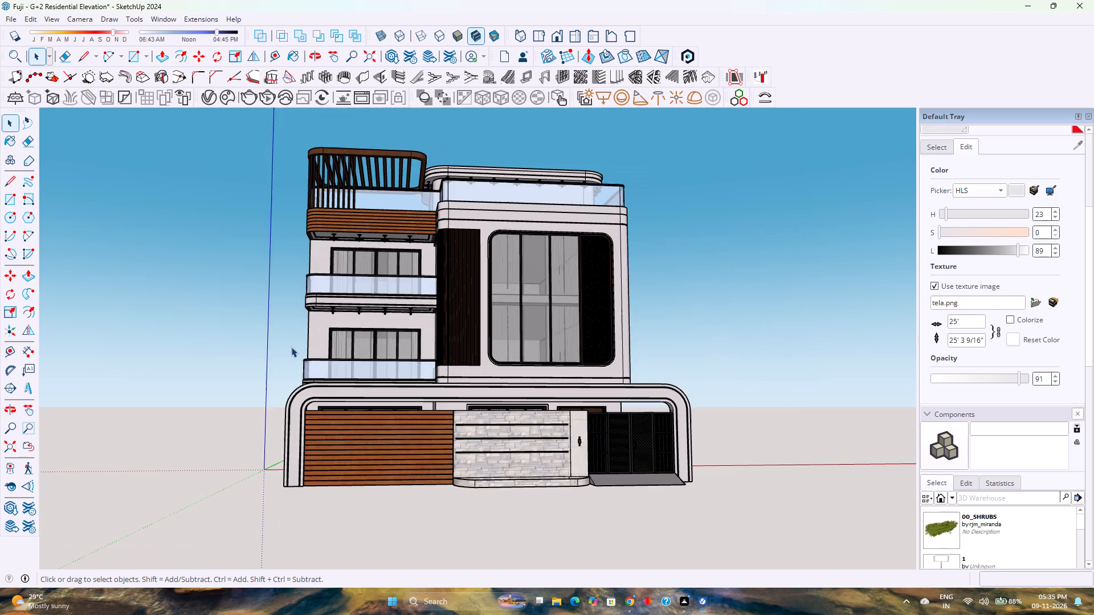
scroll(291, 347, down, 3)
middle_drag(307, 334, 301, 366)
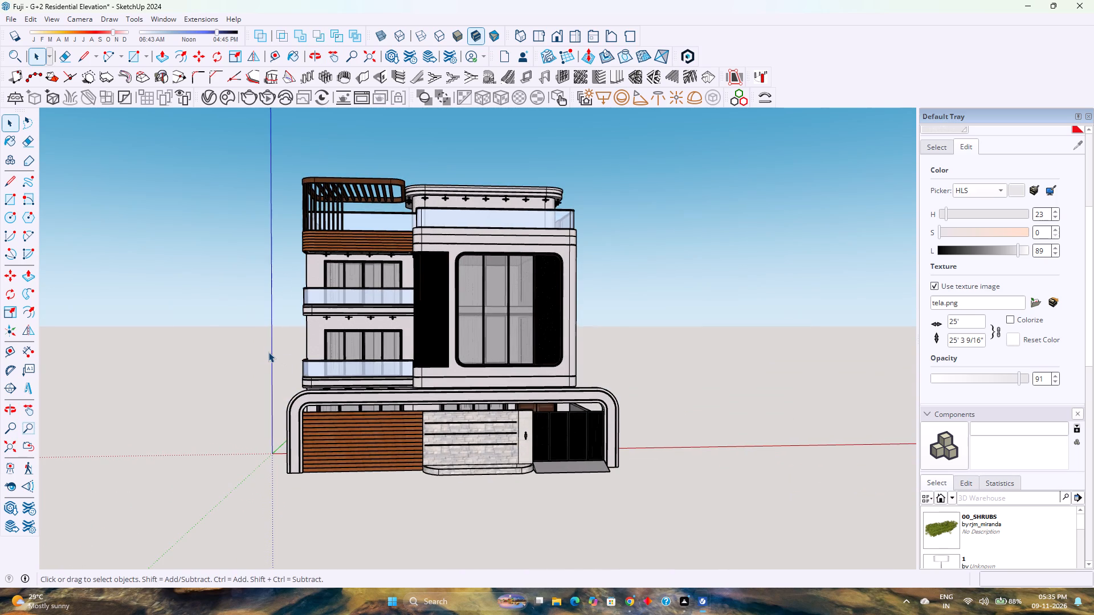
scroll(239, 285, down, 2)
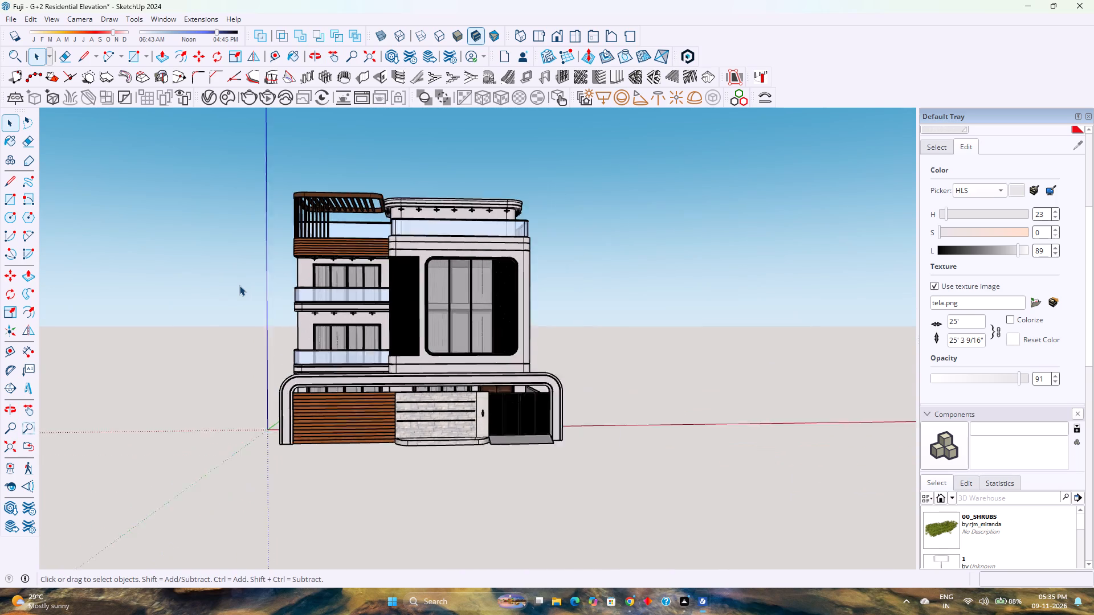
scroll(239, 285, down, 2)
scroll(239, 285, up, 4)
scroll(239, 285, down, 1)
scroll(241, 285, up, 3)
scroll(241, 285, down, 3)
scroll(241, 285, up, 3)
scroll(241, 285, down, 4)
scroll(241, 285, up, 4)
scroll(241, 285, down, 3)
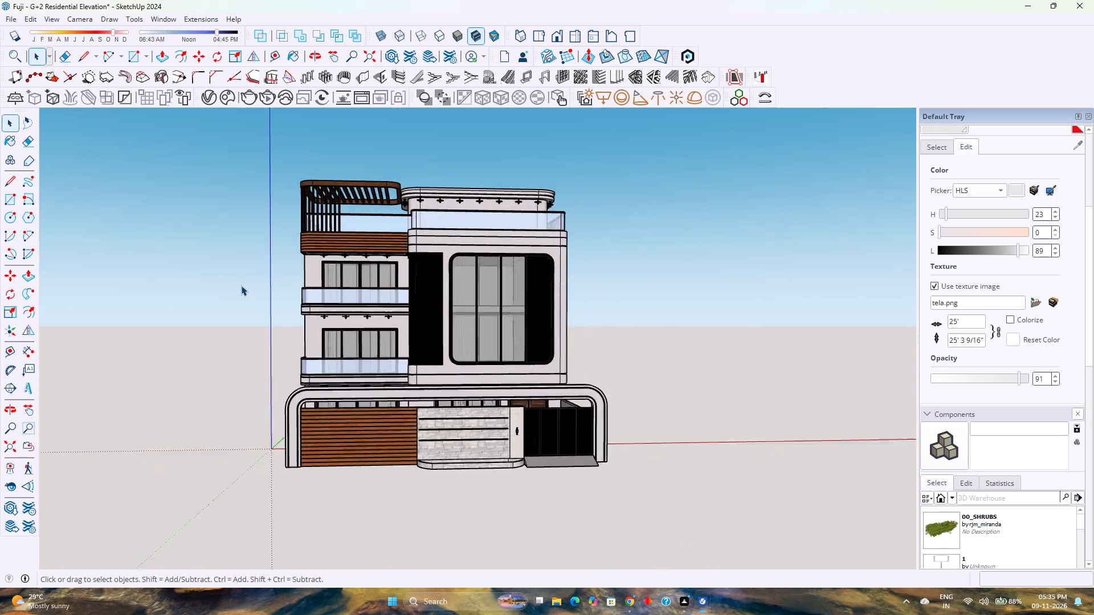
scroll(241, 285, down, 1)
Examine the balconies, slatted panel and large framed window up close from a slightly raised frontal viewpoint.
scroll(241, 285, up, 8)
scroll(241, 285, down, 3)
scroll(242, 285, up, 4)
scroll(242, 285, down, 4)
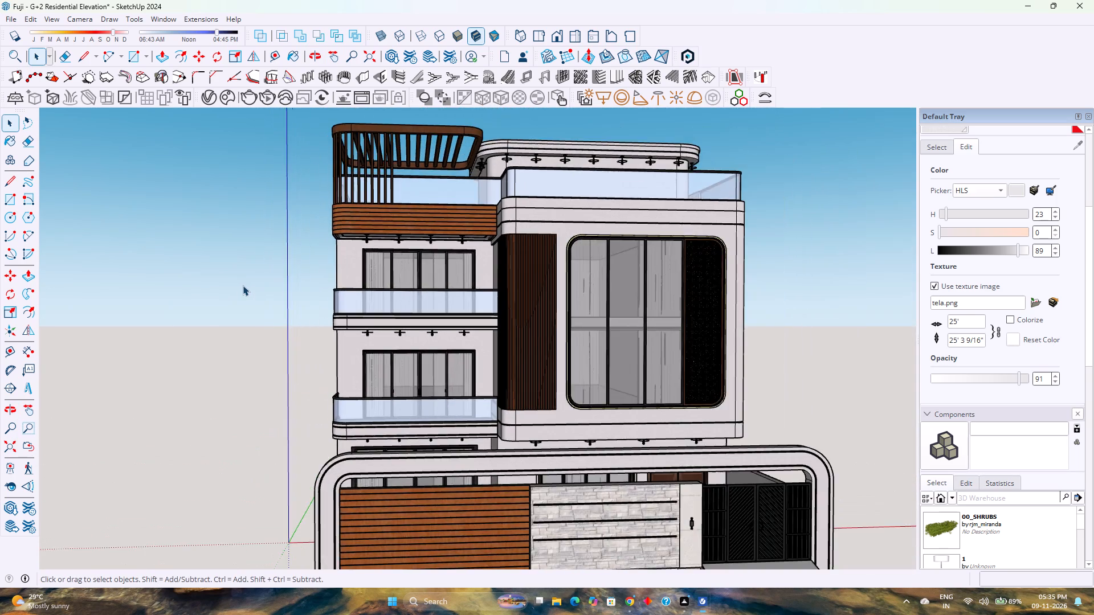
scroll(243, 285, up, 4)
scroll(244, 285, down, 4)
scroll(248, 287, up, 4)
scroll(248, 287, down, 4)
scroll(248, 287, up, 3)
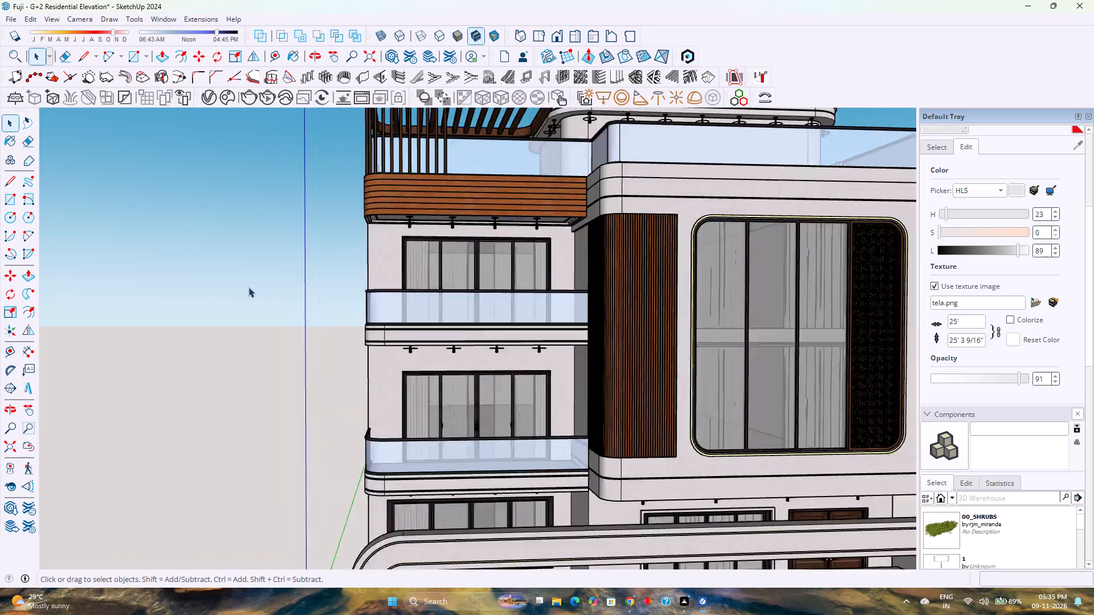
scroll(248, 287, up, 2)
scroll(248, 287, down, 9)
Examine the building's massing by orbiting between frontal and side-corner viewpoints.
middle_drag(325, 294, 277, 300)
scroll(324, 295, up, 1)
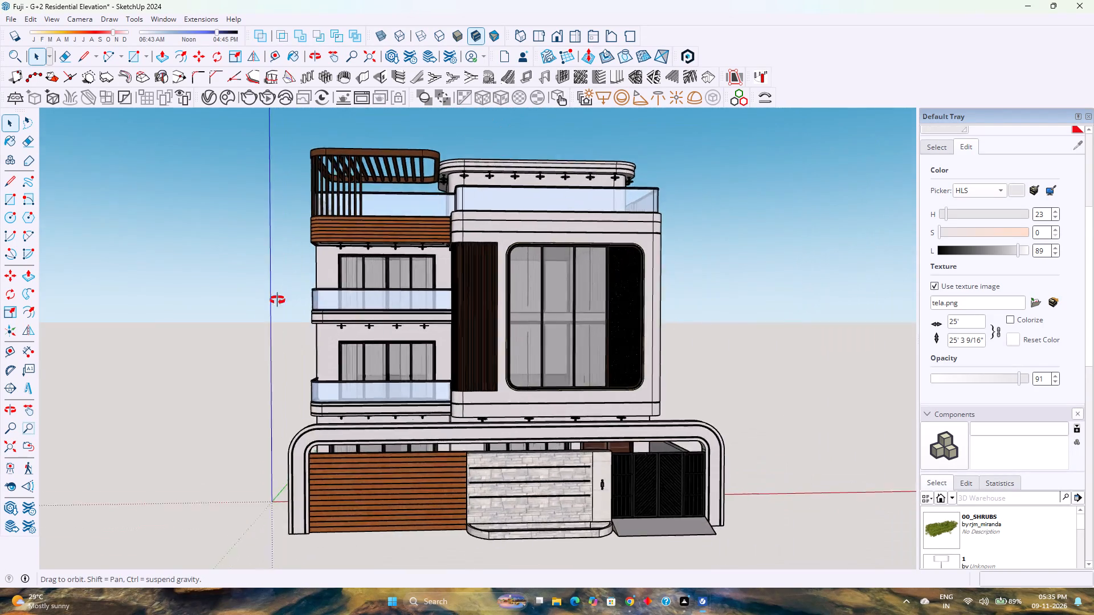
middle_drag(277, 300, 165, 301)
scroll(166, 300, down, 4)
middle_drag(169, 300, 406, 298)
scroll(406, 298, down, 1)
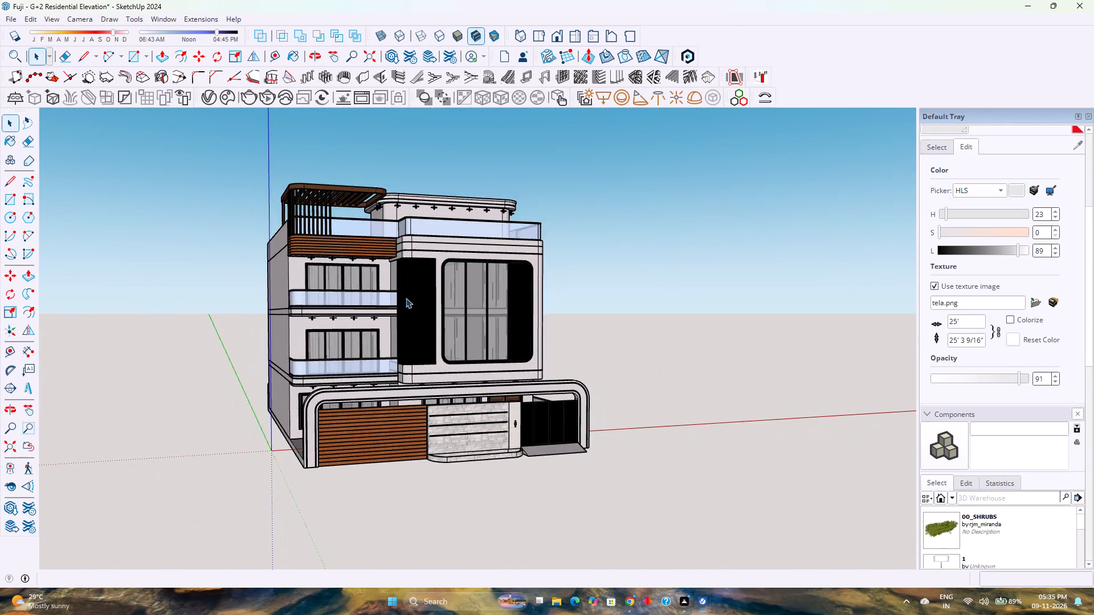
scroll(406, 298, up, 3)
middle_drag(402, 307, 355, 296)
scroll(356, 295, down, 3)
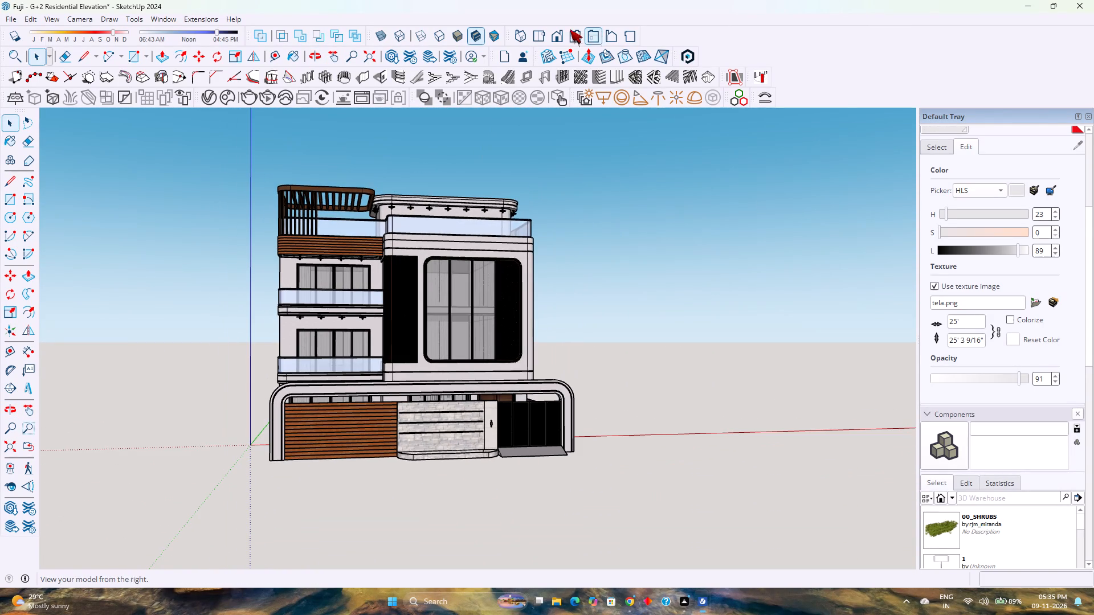
Switch to the standard Front view and examine the facade from the pergola down to the compound wall.
click(558, 35)
scroll(476, 321, up, 4)
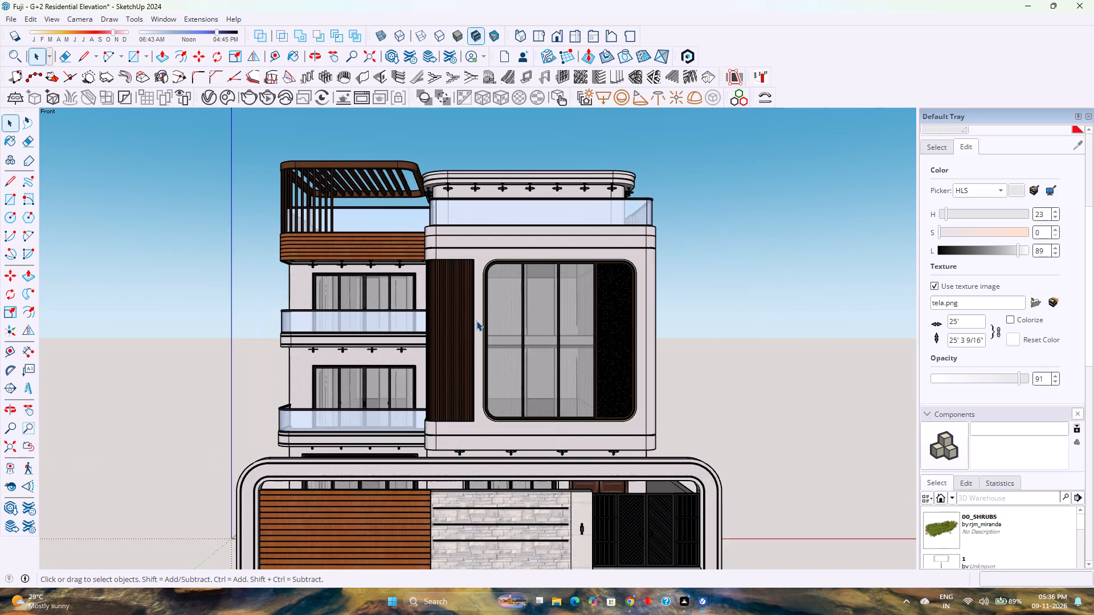
scroll(476, 321, down, 2)
scroll(477, 321, up, 2)
scroll(477, 321, down, 4)
scroll(495, 460, up, 2)
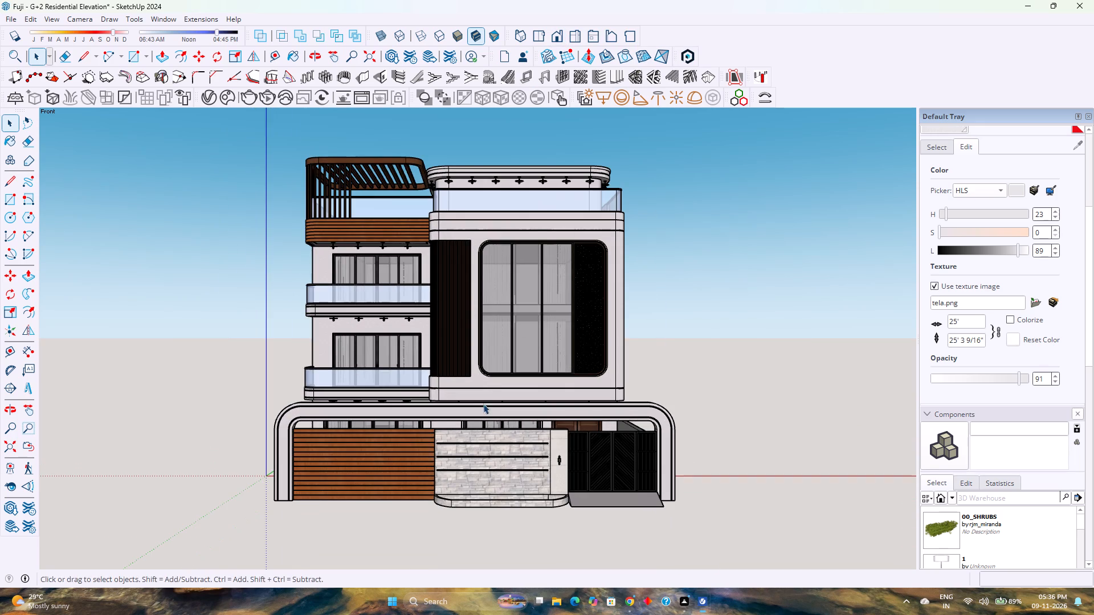
scroll(440, 306, up, 2)
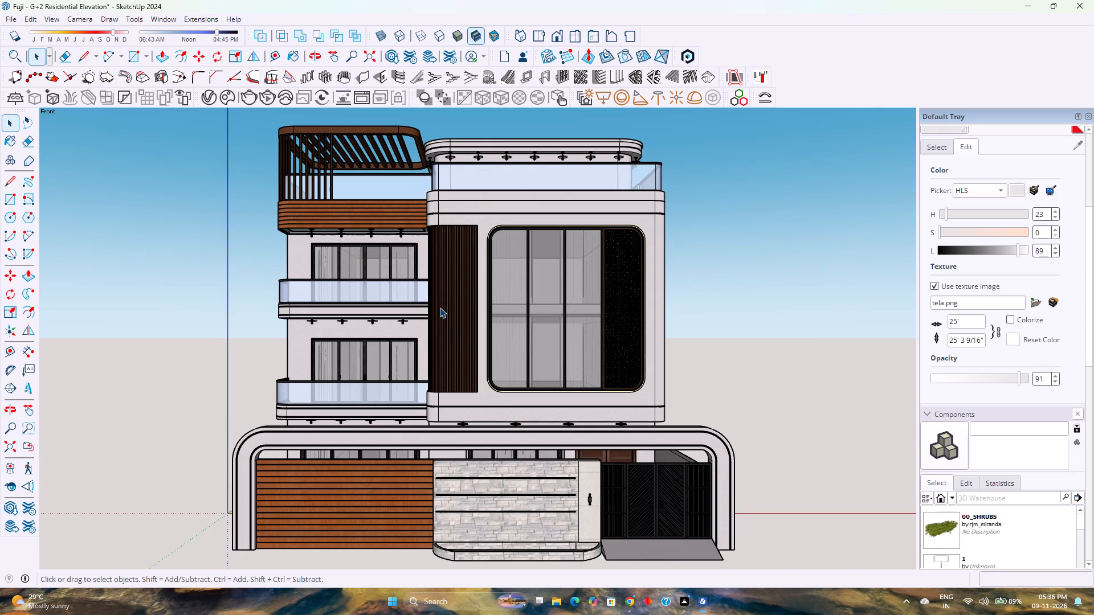
scroll(440, 308, up, 2)
scroll(440, 308, down, 2)
scroll(440, 308, up, 2)
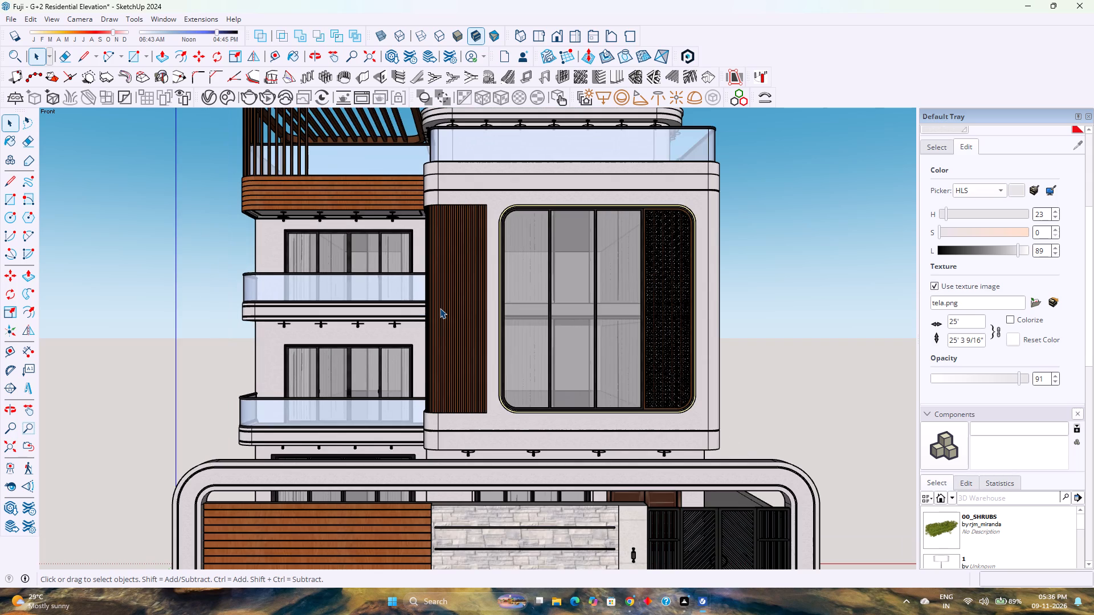
scroll(440, 308, down, 2)
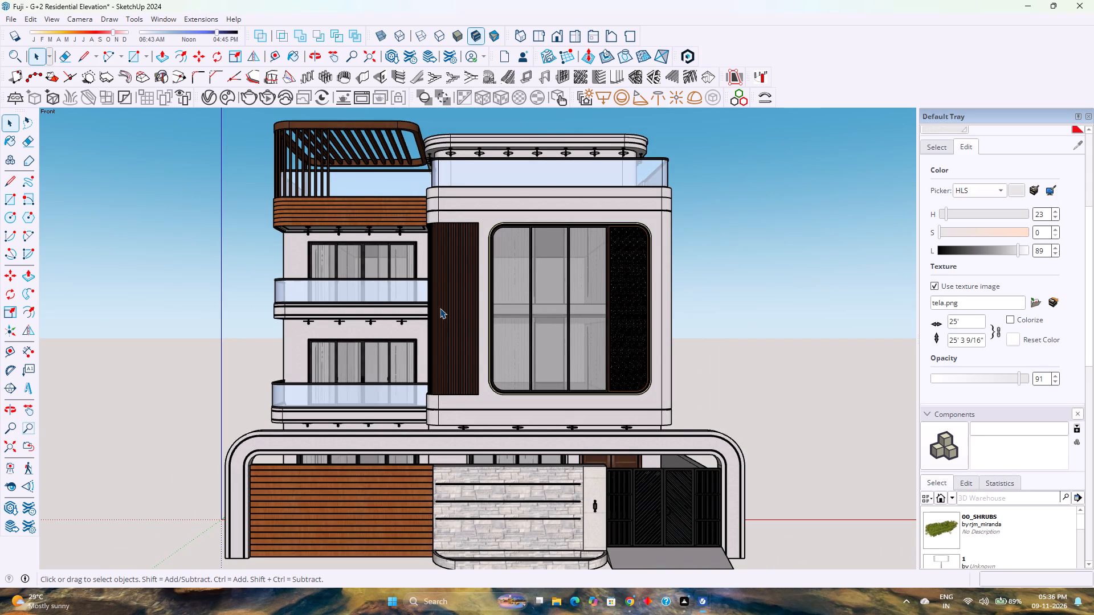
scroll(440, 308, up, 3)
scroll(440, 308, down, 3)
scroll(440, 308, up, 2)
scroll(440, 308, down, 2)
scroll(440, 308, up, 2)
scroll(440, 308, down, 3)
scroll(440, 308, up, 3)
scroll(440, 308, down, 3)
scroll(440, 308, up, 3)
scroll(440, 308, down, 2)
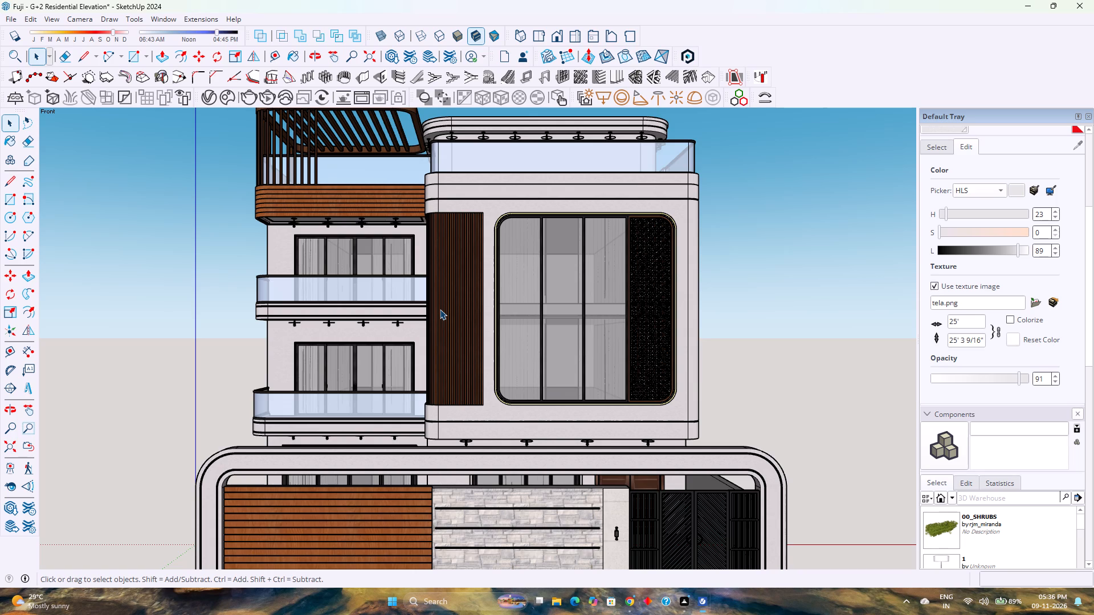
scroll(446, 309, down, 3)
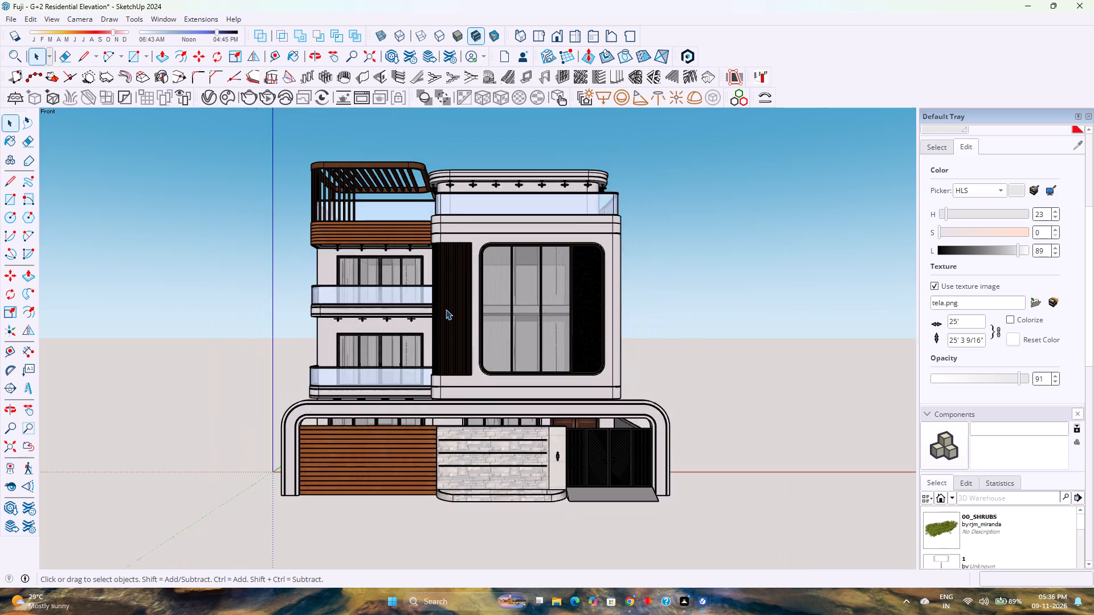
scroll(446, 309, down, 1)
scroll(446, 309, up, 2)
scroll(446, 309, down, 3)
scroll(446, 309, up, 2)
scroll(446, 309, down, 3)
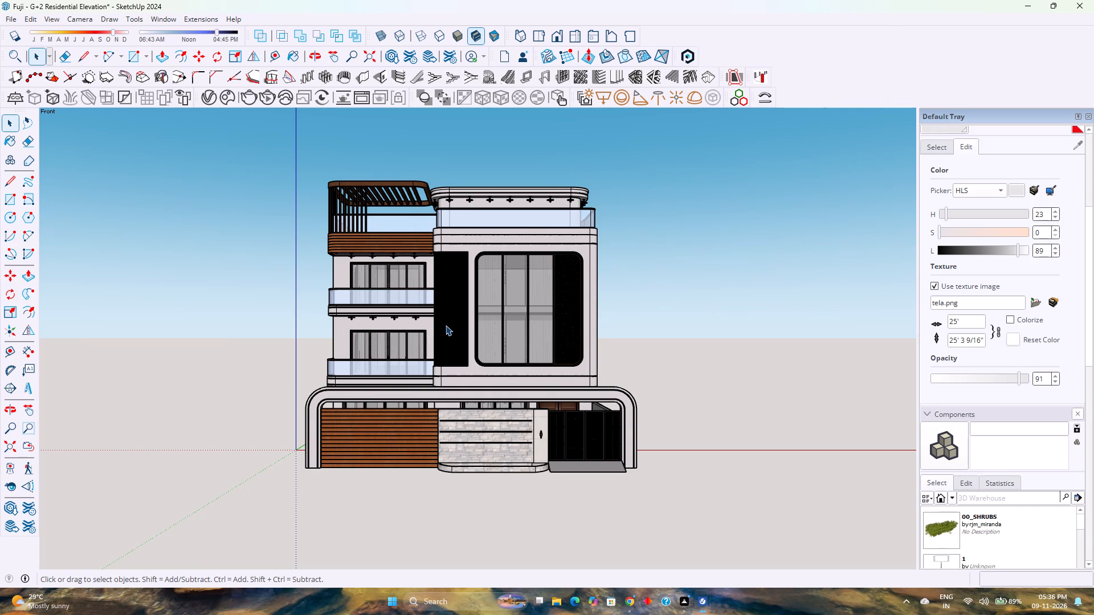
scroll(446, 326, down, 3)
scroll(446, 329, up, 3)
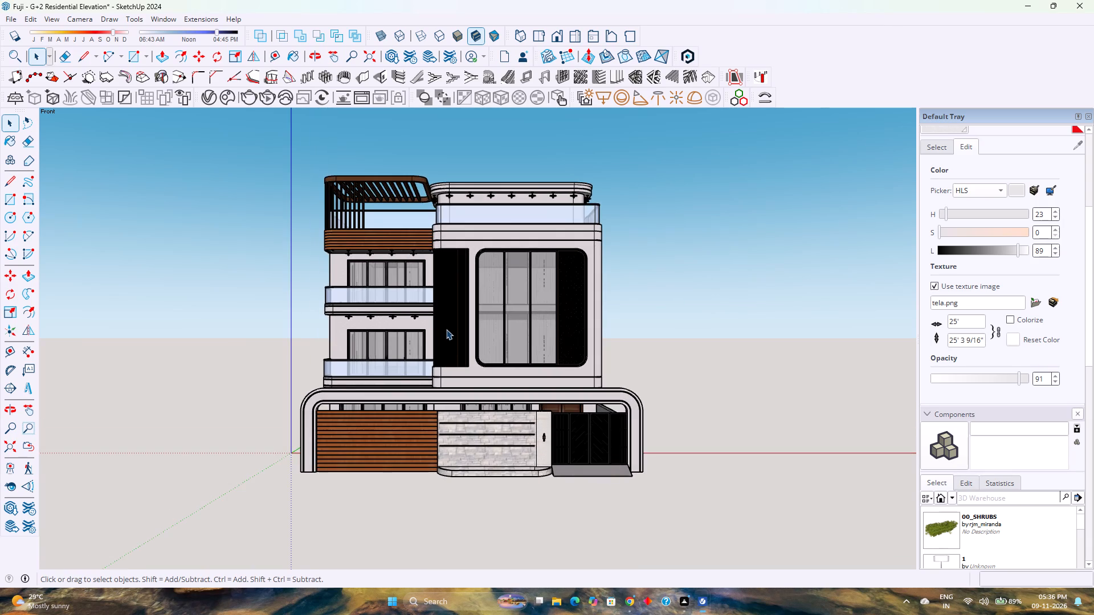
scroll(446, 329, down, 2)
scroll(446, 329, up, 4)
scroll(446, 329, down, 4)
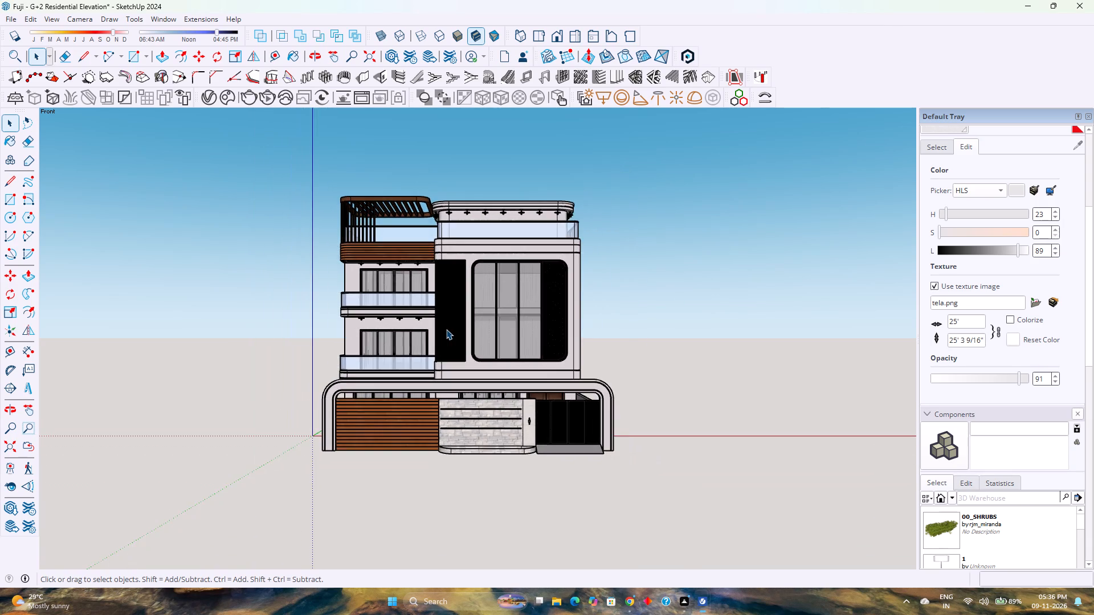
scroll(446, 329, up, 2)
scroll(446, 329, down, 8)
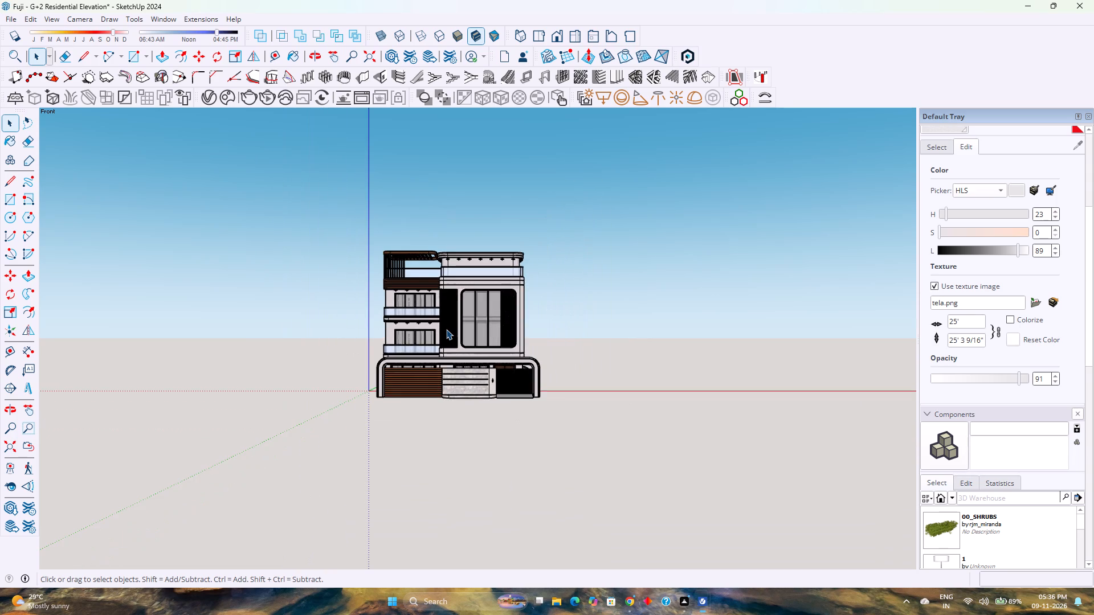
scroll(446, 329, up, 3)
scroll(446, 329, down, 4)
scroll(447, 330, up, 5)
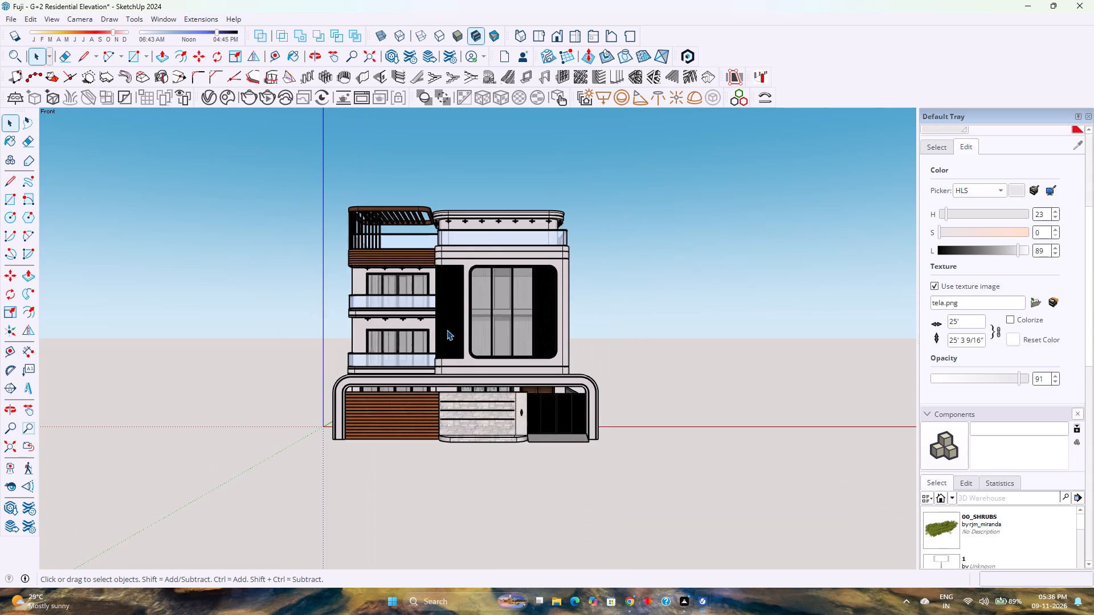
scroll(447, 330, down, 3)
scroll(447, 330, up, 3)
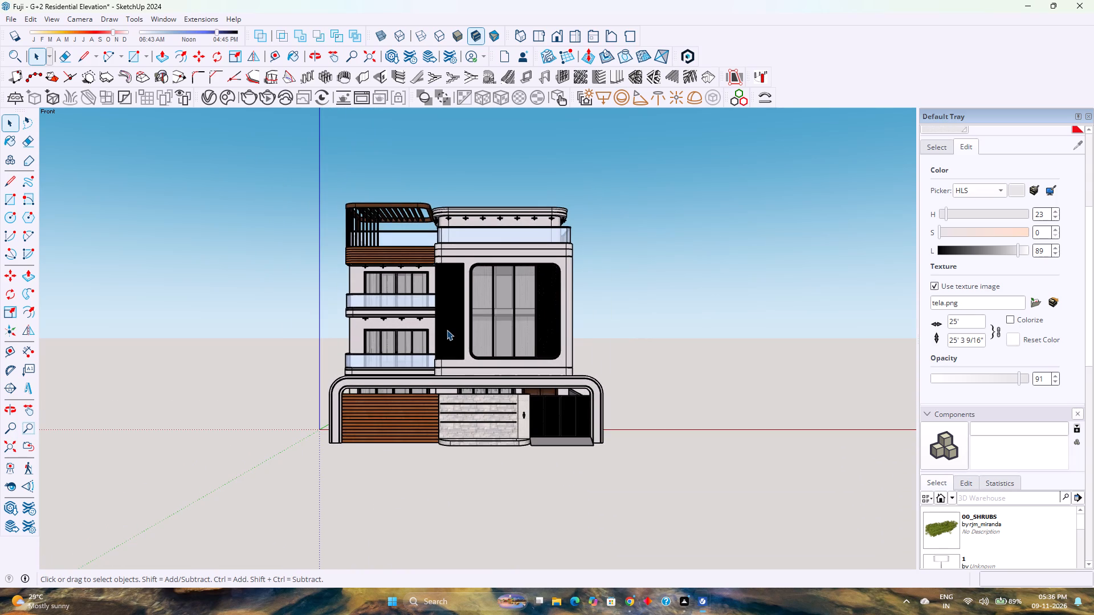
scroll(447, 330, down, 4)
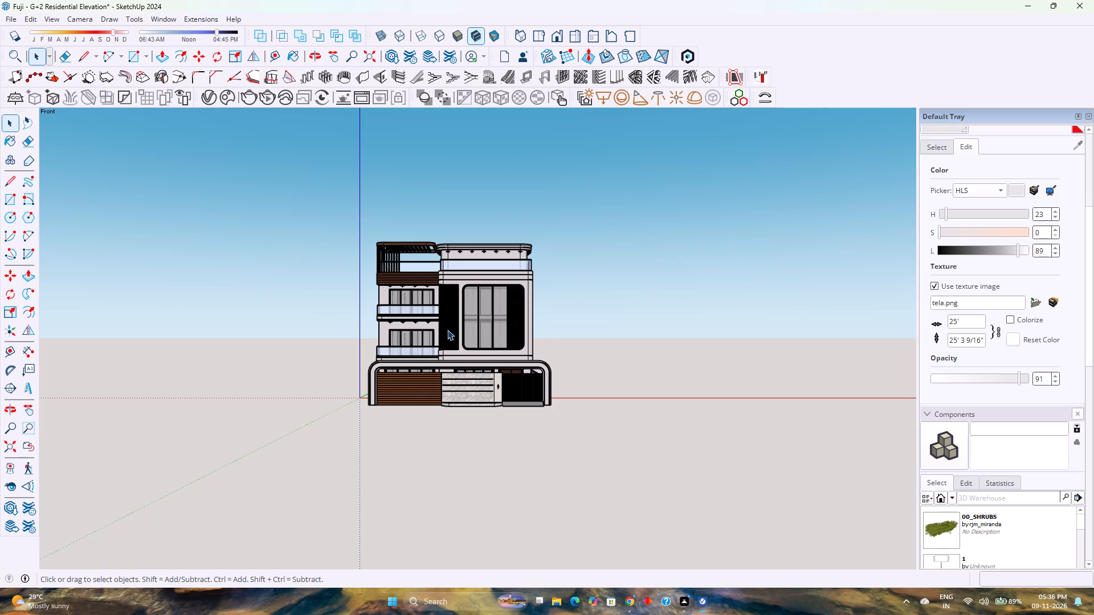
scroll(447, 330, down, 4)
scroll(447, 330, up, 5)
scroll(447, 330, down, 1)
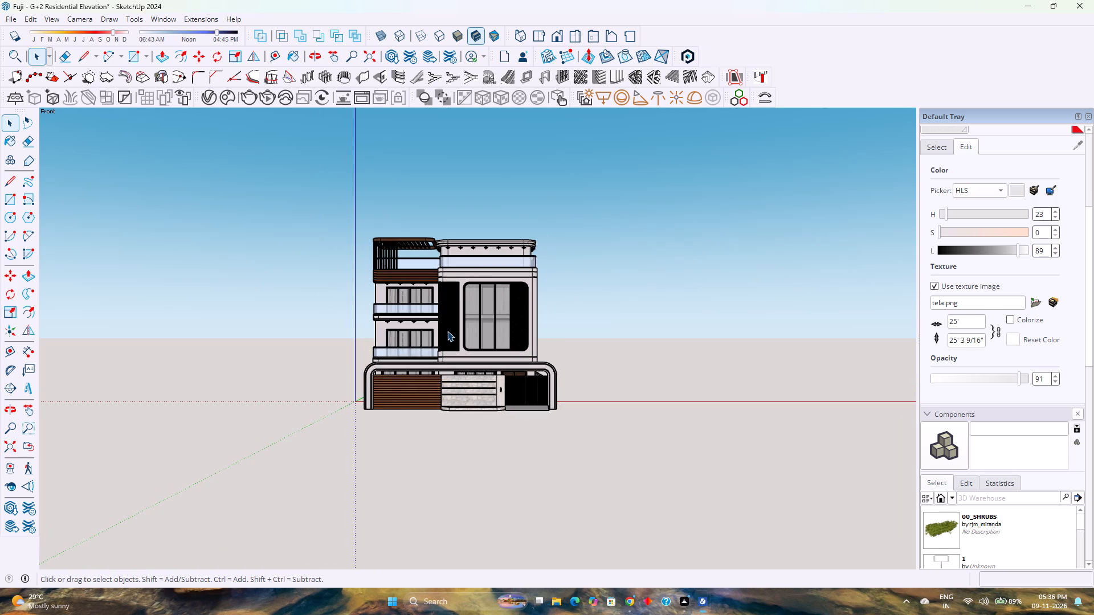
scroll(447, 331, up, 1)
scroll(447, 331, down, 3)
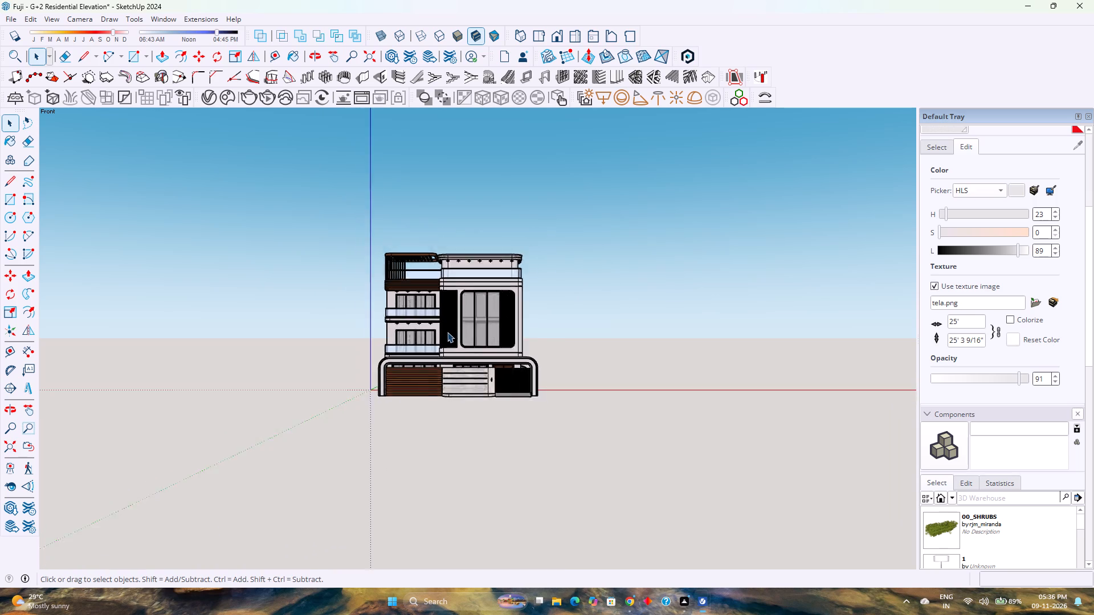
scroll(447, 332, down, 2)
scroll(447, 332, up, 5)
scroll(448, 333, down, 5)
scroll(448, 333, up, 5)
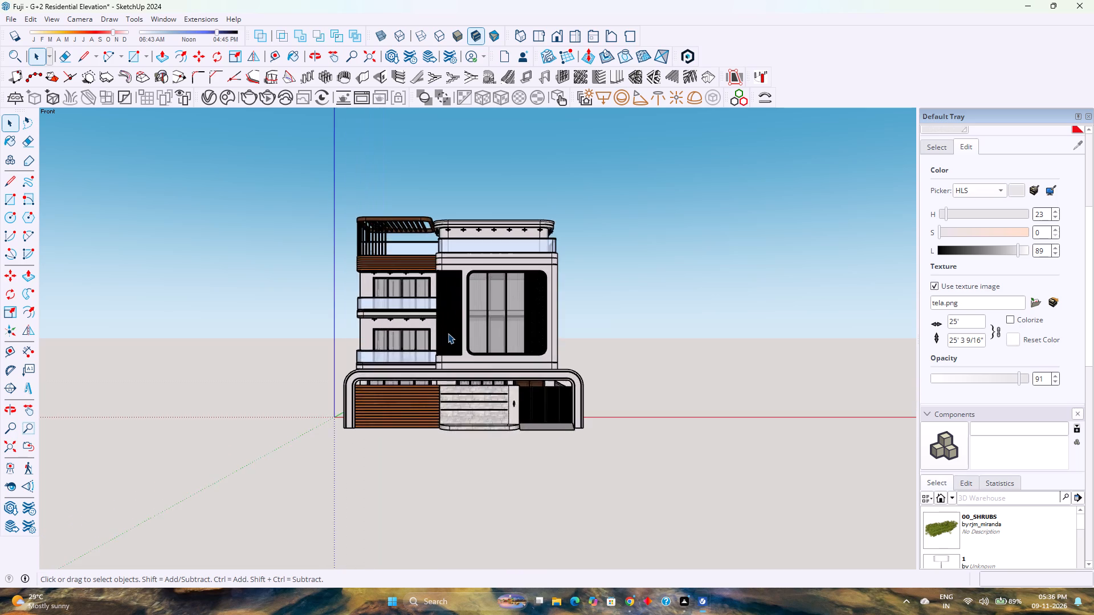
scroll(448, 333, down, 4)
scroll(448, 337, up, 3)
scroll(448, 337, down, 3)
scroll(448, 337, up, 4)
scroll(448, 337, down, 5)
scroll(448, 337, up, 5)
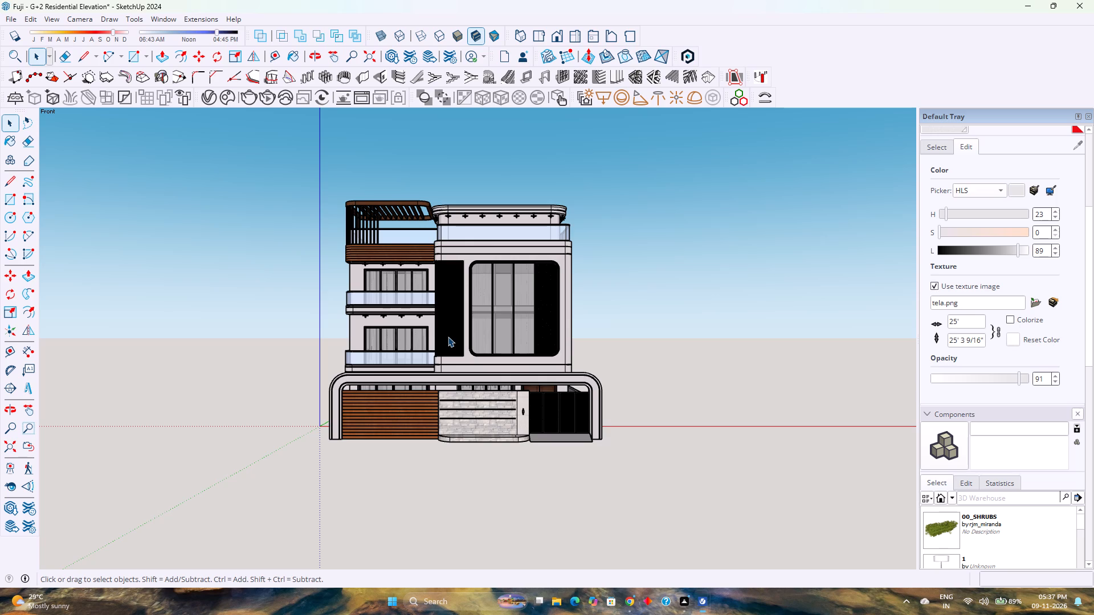
Examine the facade in Front view, from the whole elevation to the slatted panel and large framed window up close.
scroll(444, 337, down, 3)
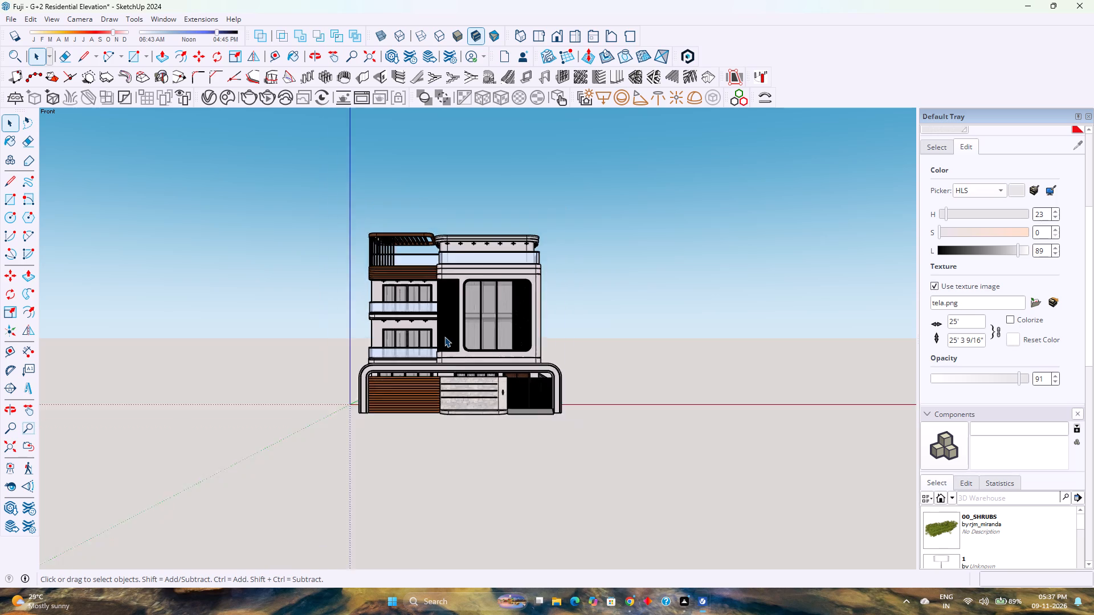
scroll(444, 337, down, 1)
scroll(444, 337, up, 7)
scroll(444, 337, down, 4)
scroll(444, 337, up, 3)
scroll(444, 337, down, 4)
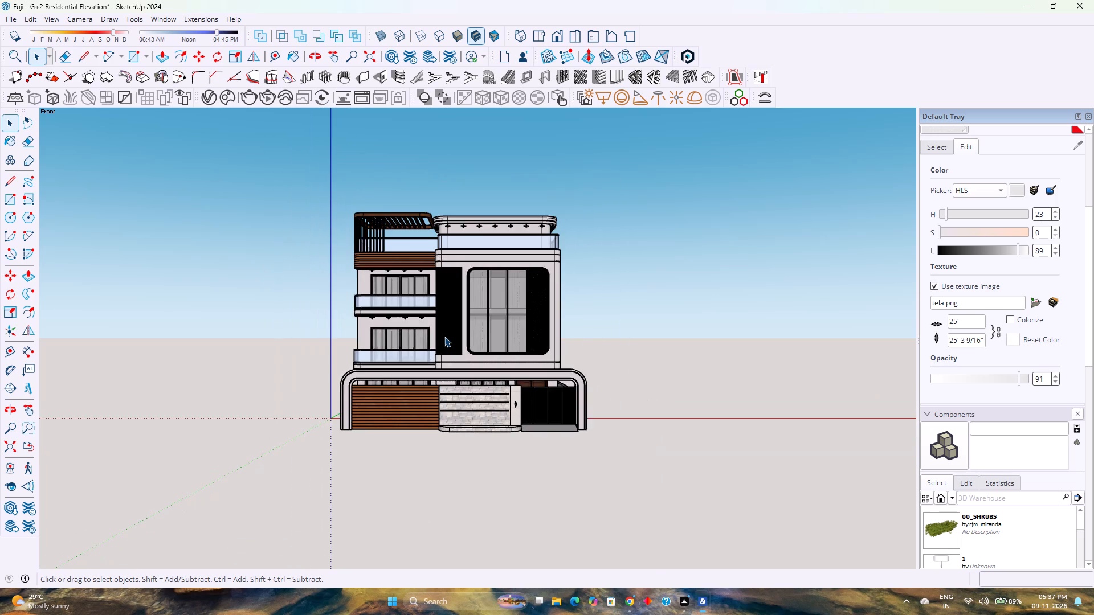
scroll(444, 337, up, 4)
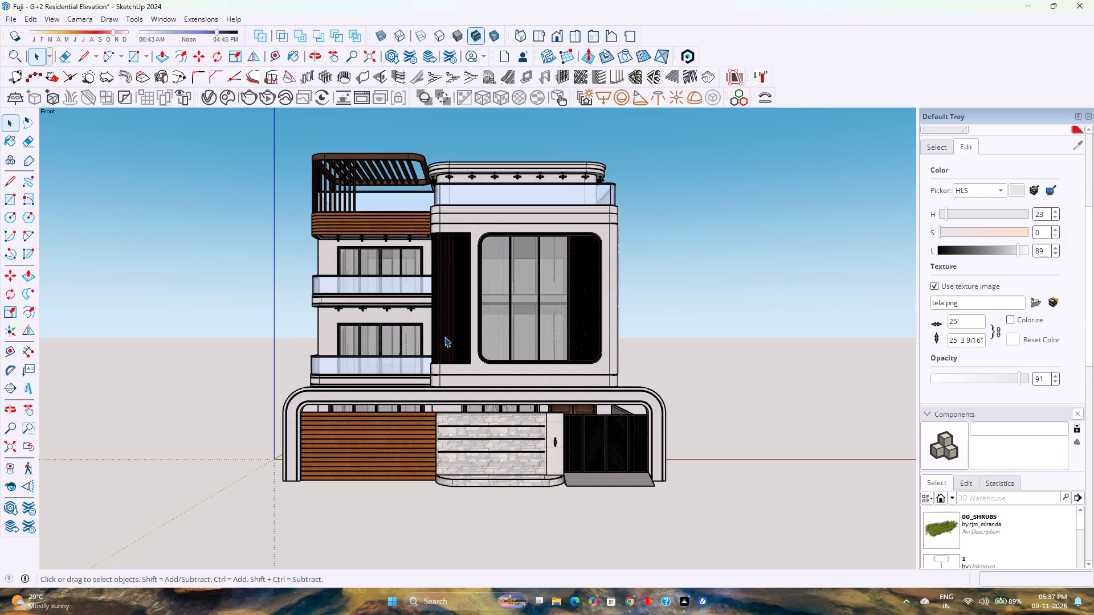
scroll(444, 337, up, 2)
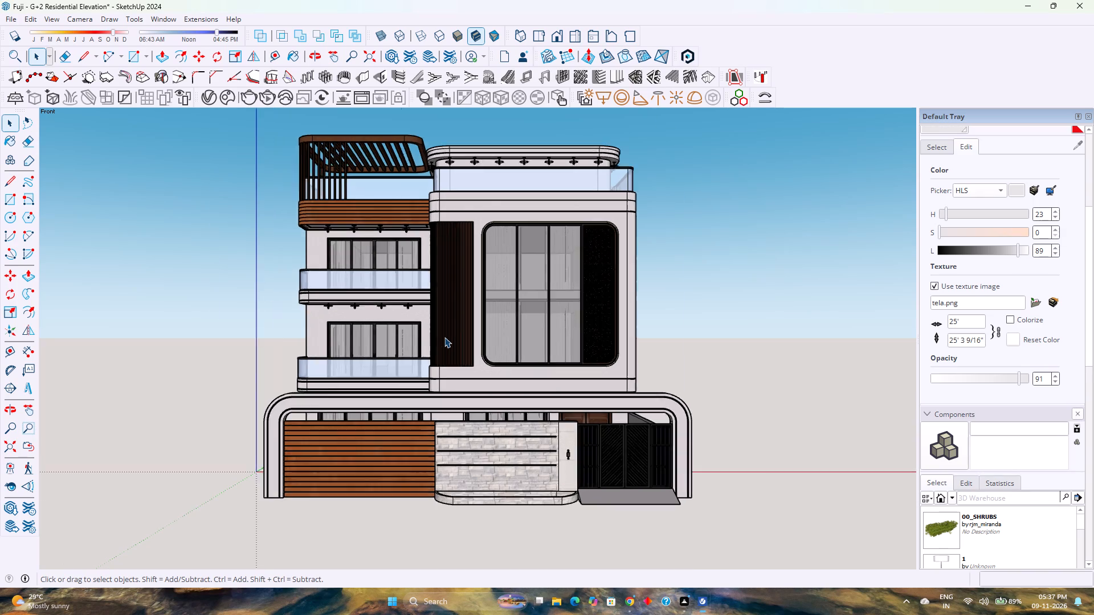
scroll(444, 337, up, 1)
scroll(444, 337, down, 4)
scroll(444, 337, up, 4)
scroll(444, 337, down, 3)
scroll(444, 337, up, 3)
scroll(444, 337, down, 3)
scroll(445, 338, up, 4)
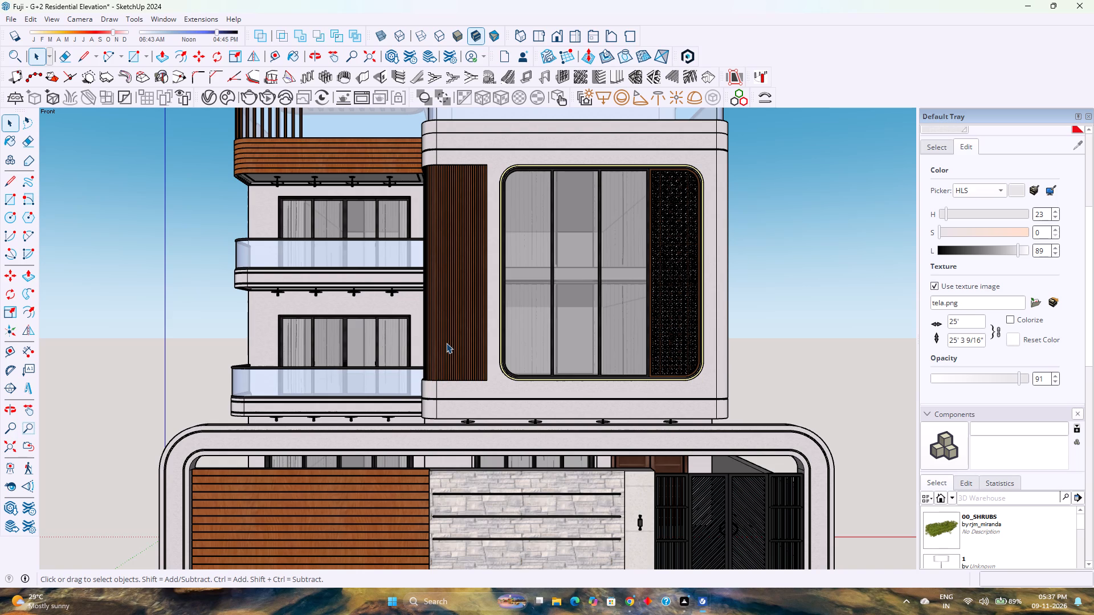
scroll(447, 345, down, 3)
scroll(447, 345, up, 3)
scroll(447, 345, down, 3)
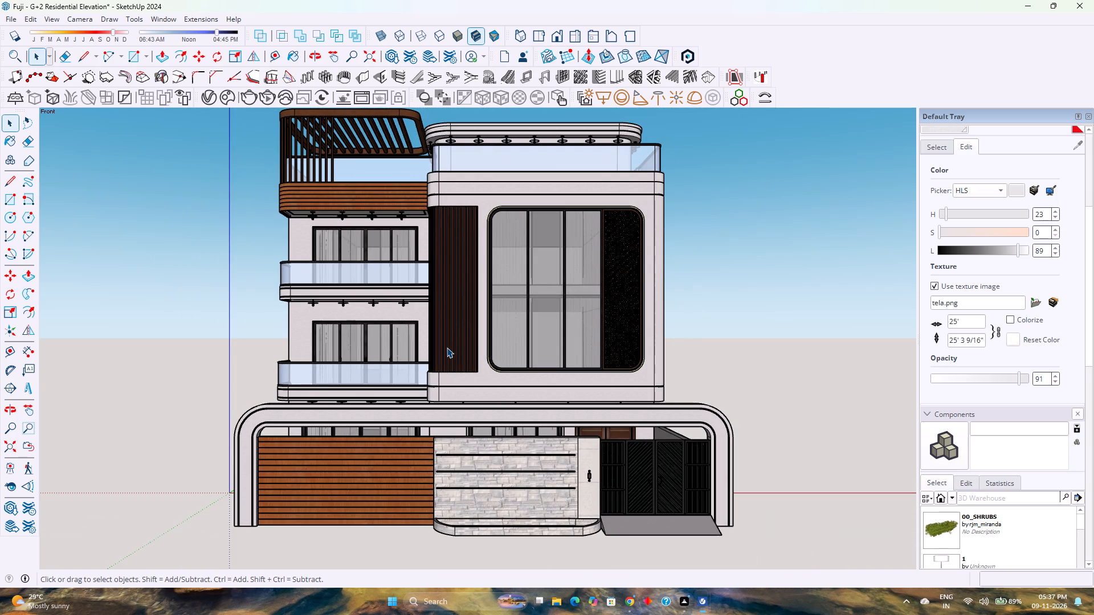
scroll(447, 347, down, 3)
scroll(447, 347, up, 3)
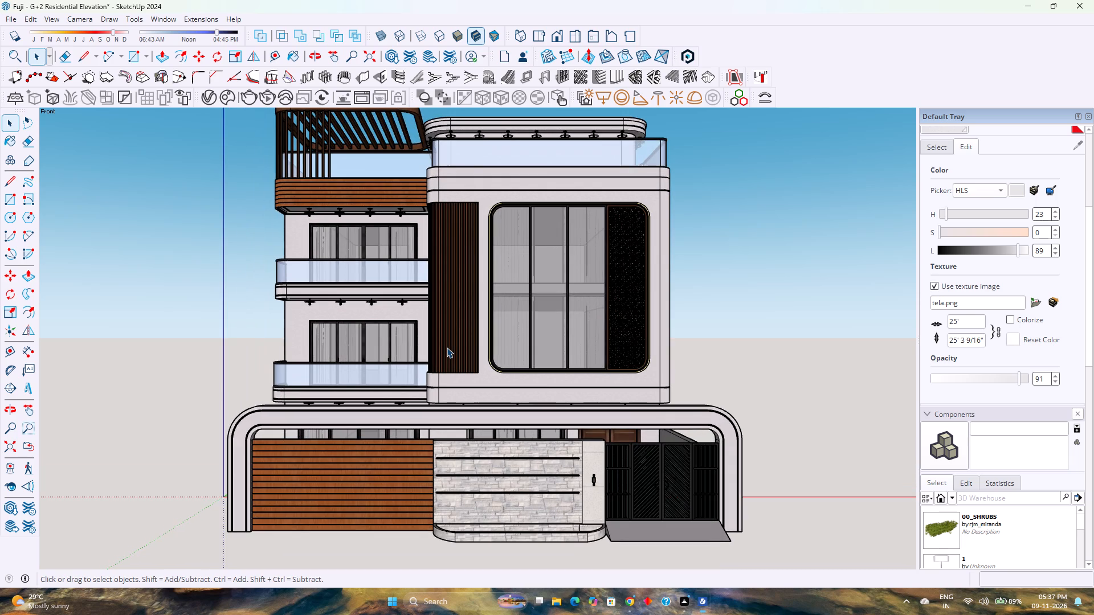
Compare the pergola, balconies and compound wall proportions across the full front elevation.
scroll(447, 347, down, 3)
scroll(447, 347, up, 4)
scroll(447, 347, down, 5)
scroll(447, 347, up, 3)
scroll(447, 347, down, 3)
scroll(447, 348, up, 3)
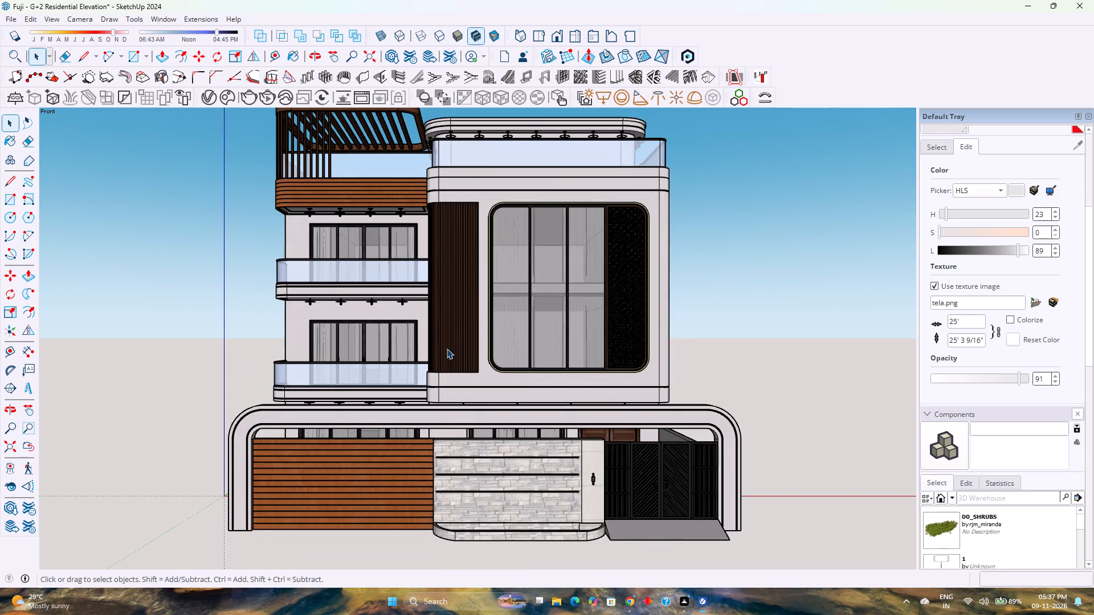
scroll(447, 348, down, 3)
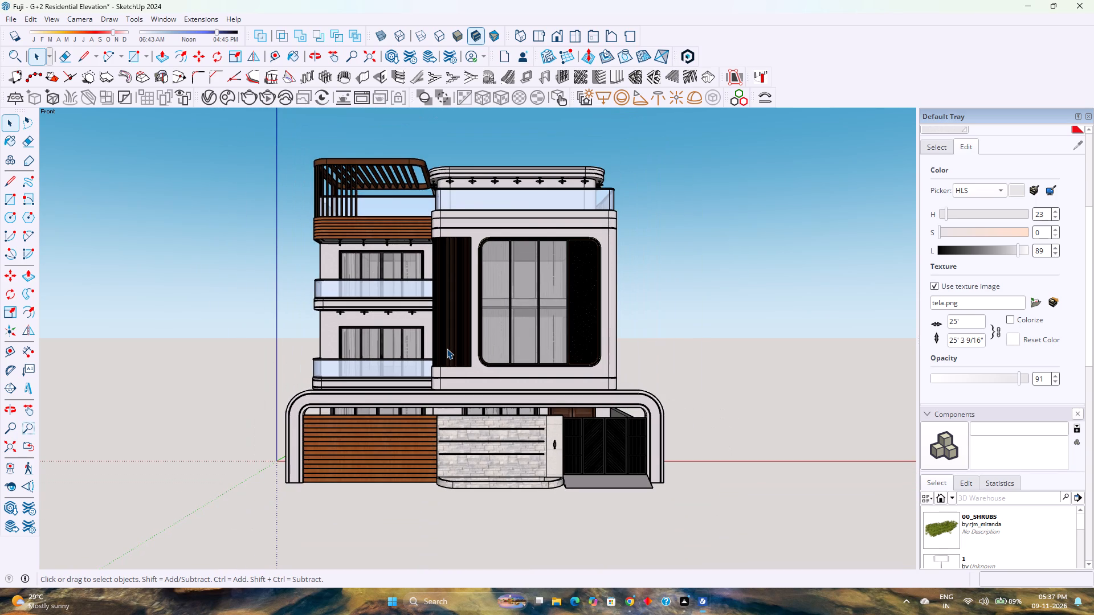
scroll(407, 270, down, 3)
scroll(419, 277, up, 3)
scroll(385, 134, up, 2)
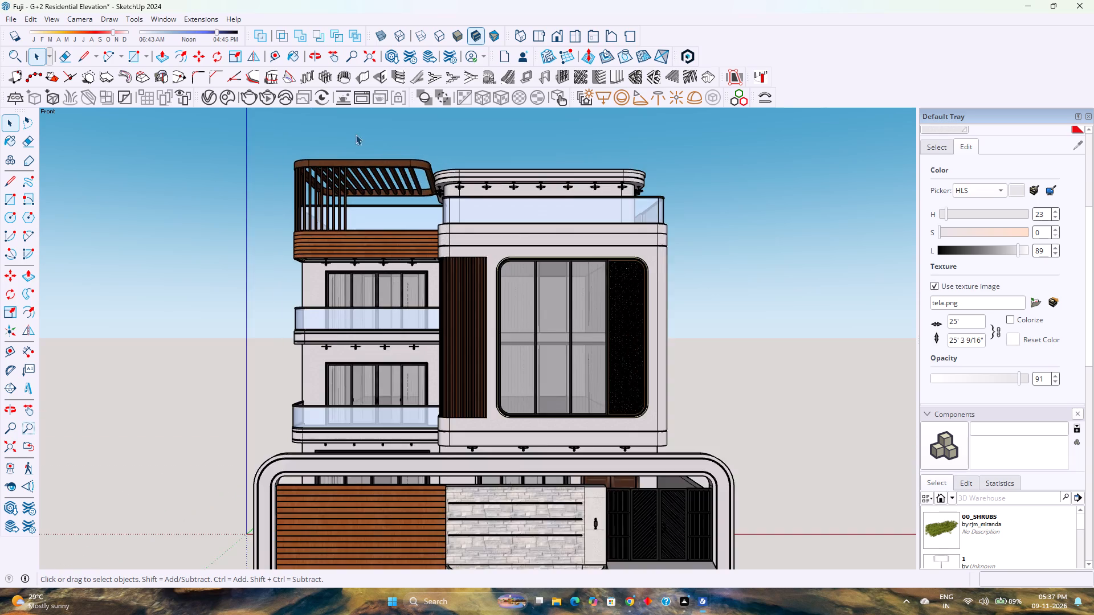
scroll(366, 138, down, 3)
scroll(438, 173, up, 4)
Examine the roof terrace, pergola, balconies and entrance from a raised front-corner viewpoint on the gate side.
middle_drag(432, 179, 346, 209)
scroll(347, 210, down, 4)
middle_drag(318, 243, 321, 245)
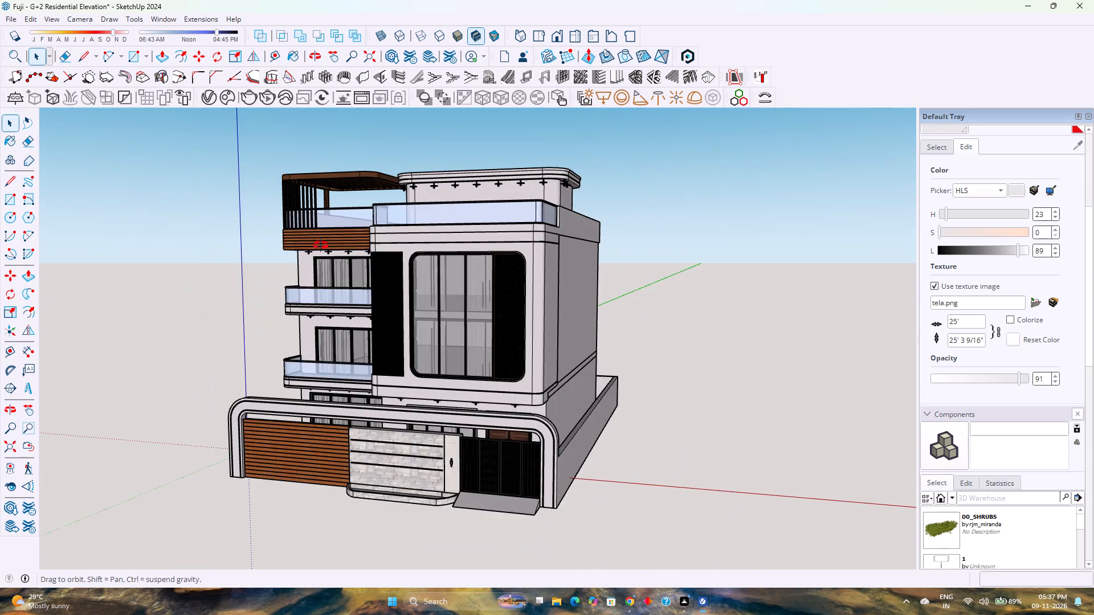
middle_drag(321, 245, 431, 308)
scroll(428, 275, down, 3)
scroll(428, 275, up, 8)
middle_drag(427, 278, 346, 305)
scroll(346, 305, down, 2)
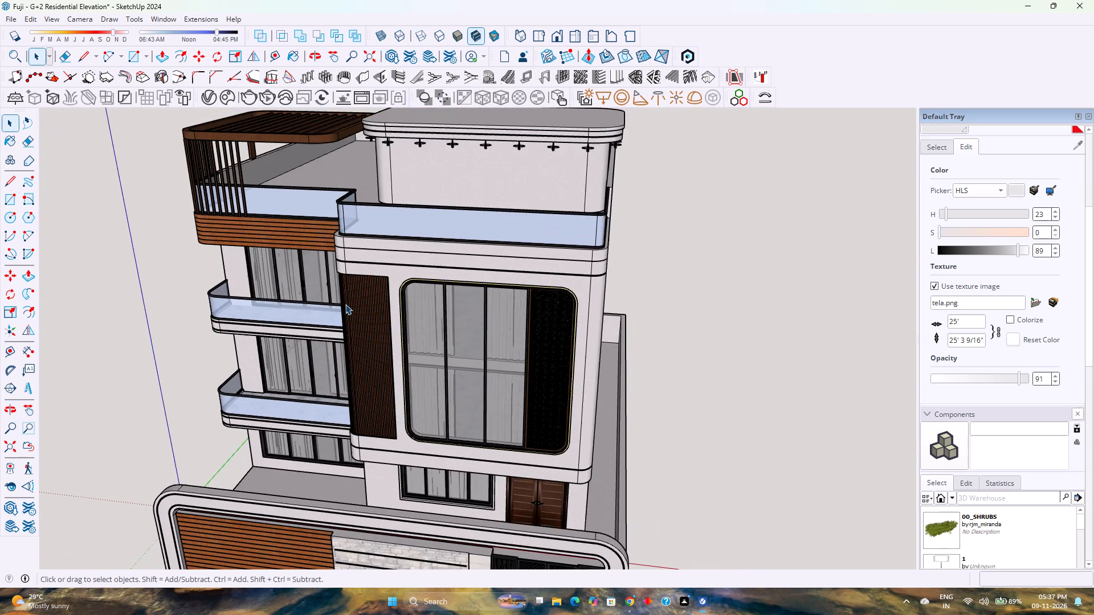
scroll(345, 304, down, 4)
scroll(345, 304, up, 3)
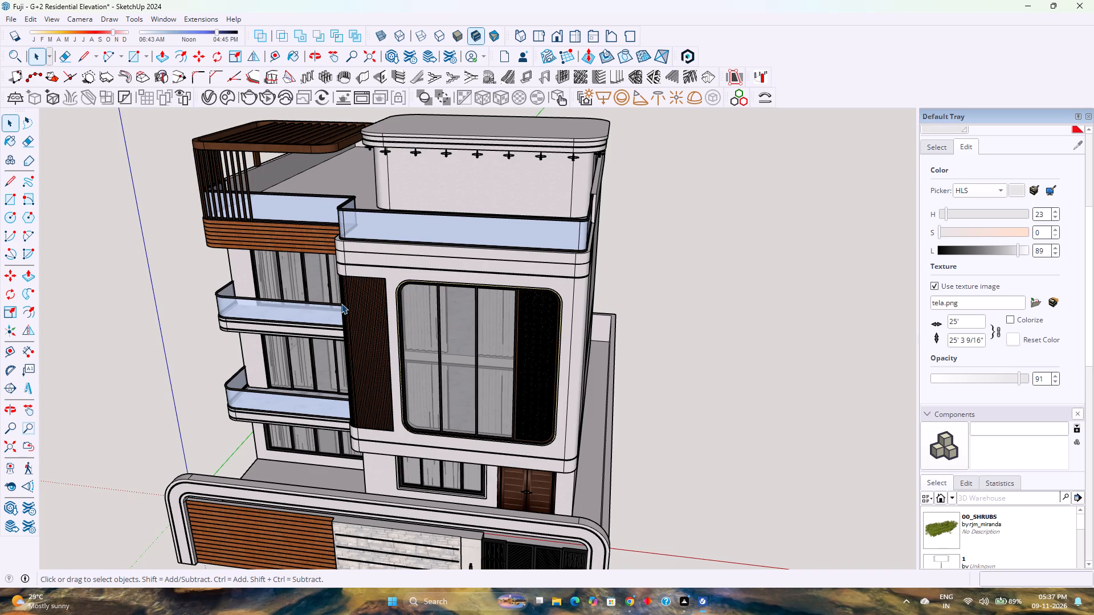
scroll(341, 304, down, 3)
scroll(341, 304, up, 3)
scroll(341, 304, down, 4)
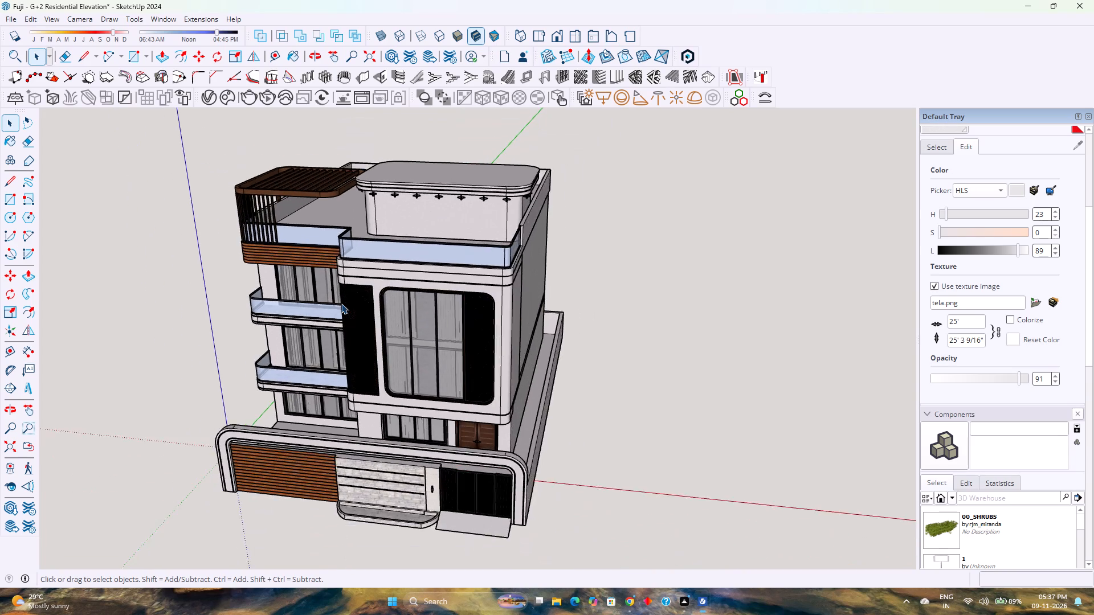
scroll(341, 304, up, 3)
middle_drag(407, 275, 428, 265)
middle_drag(428, 265, 434, 263)
scroll(439, 260, down, 3)
Examine the facade and side wall from a low angled viewpoint on the pergola side.
middle_drag(424, 301, 538, 201)
scroll(539, 202, down, 3)
scroll(538, 210, up, 1)
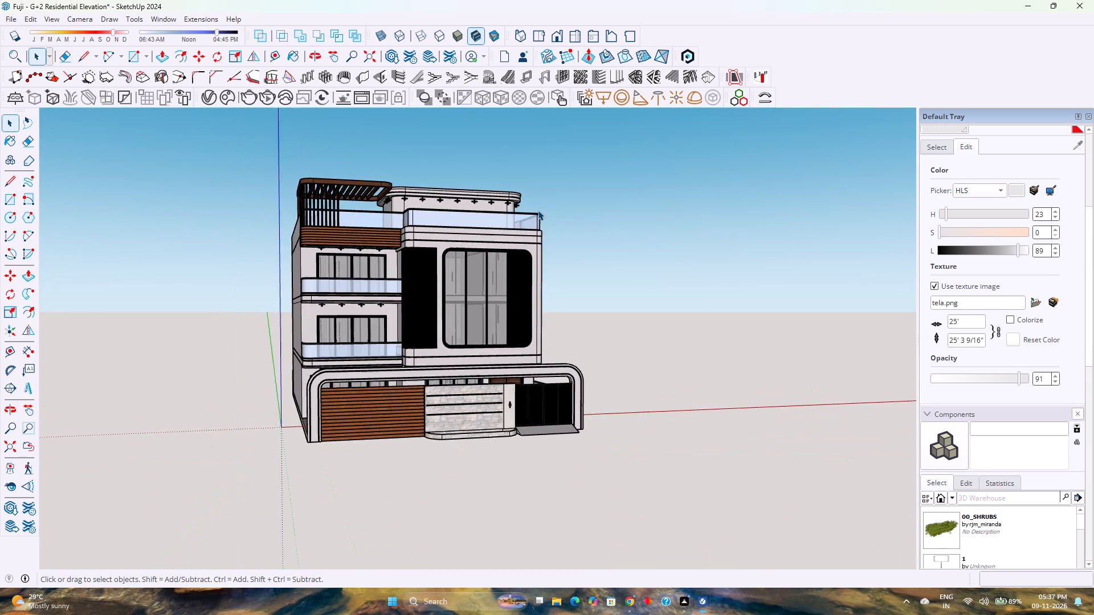
scroll(538, 210, up, 1)
scroll(533, 216, down, 2)
scroll(533, 217, up, 3)
scroll(528, 223, down, 2)
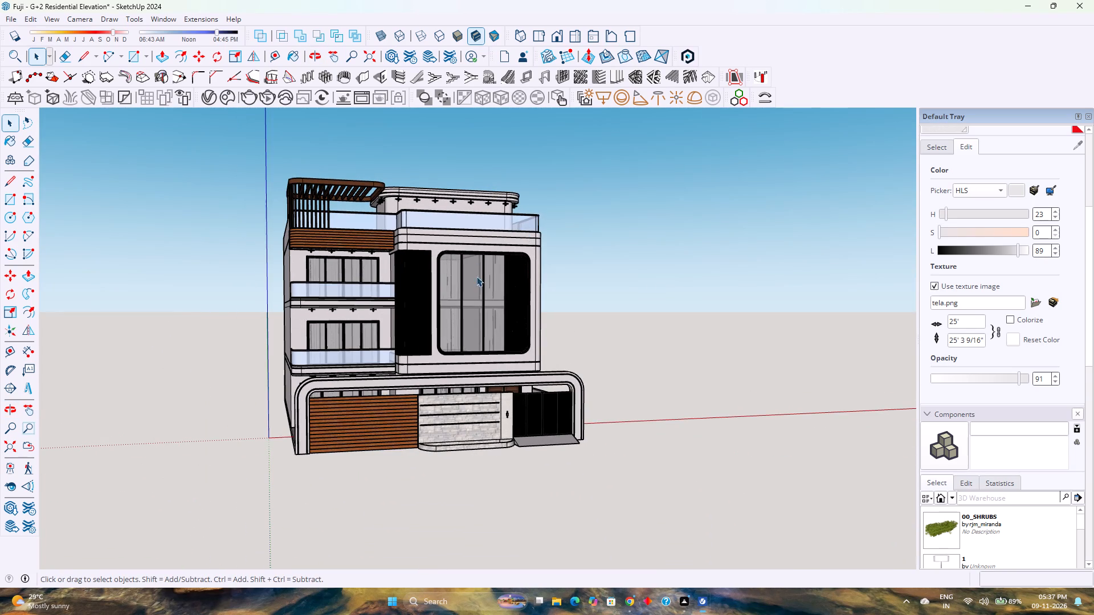
scroll(475, 286, down, 4)
scroll(467, 307, up, 3)
scroll(314, 210, up, 4)
scroll(260, 228, down, 4)
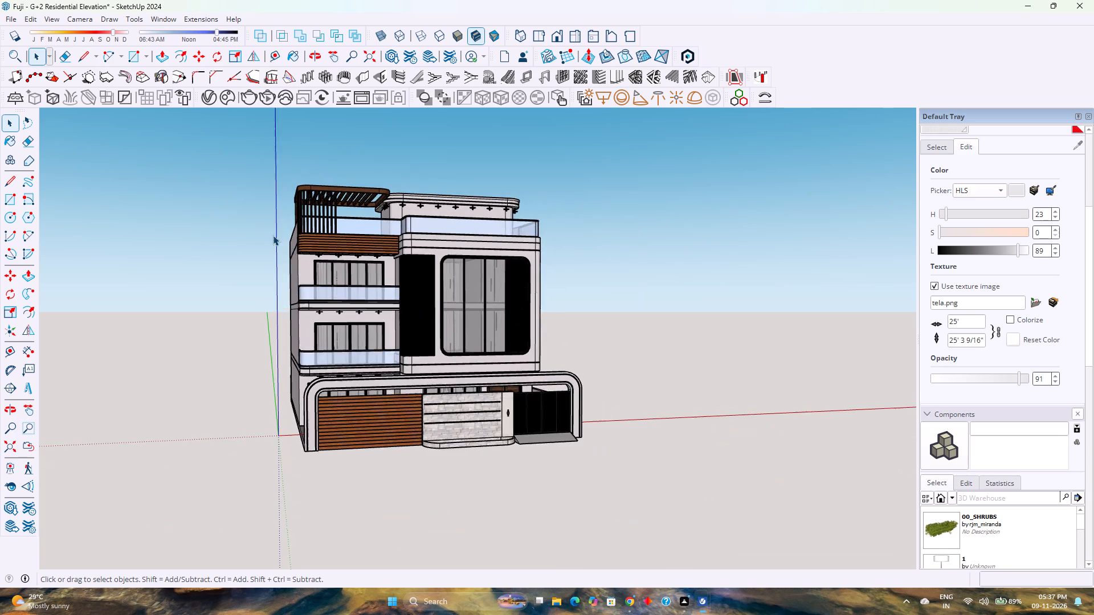
Examine the balconies, large framed window and compound wall from a slightly raised, nearly frontal viewpoint.
middle_drag(358, 266, 137, 282)
scroll(227, 269, up, 4)
scroll(227, 269, down, 1)
middle_drag(245, 276, 426, 290)
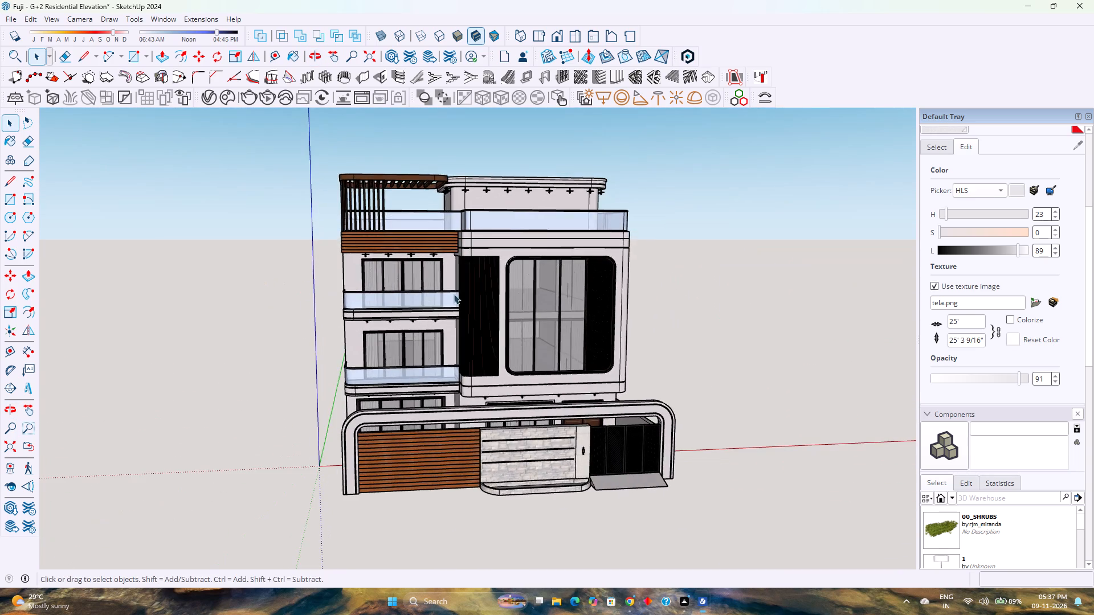
scroll(454, 294, up, 3)
scroll(457, 294, down, 3)
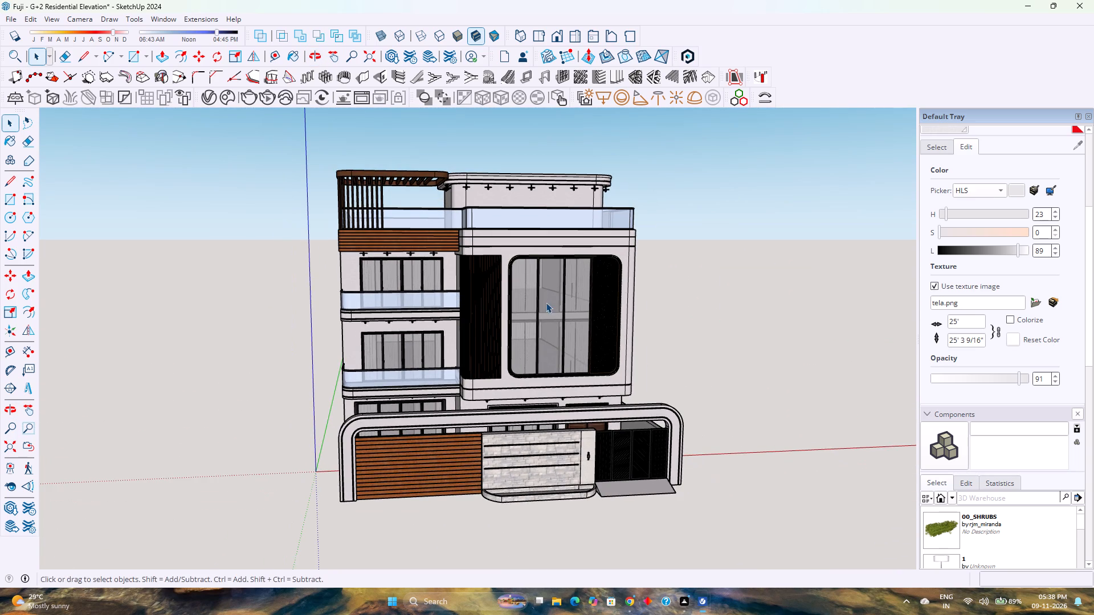
scroll(556, 301, down, 2)
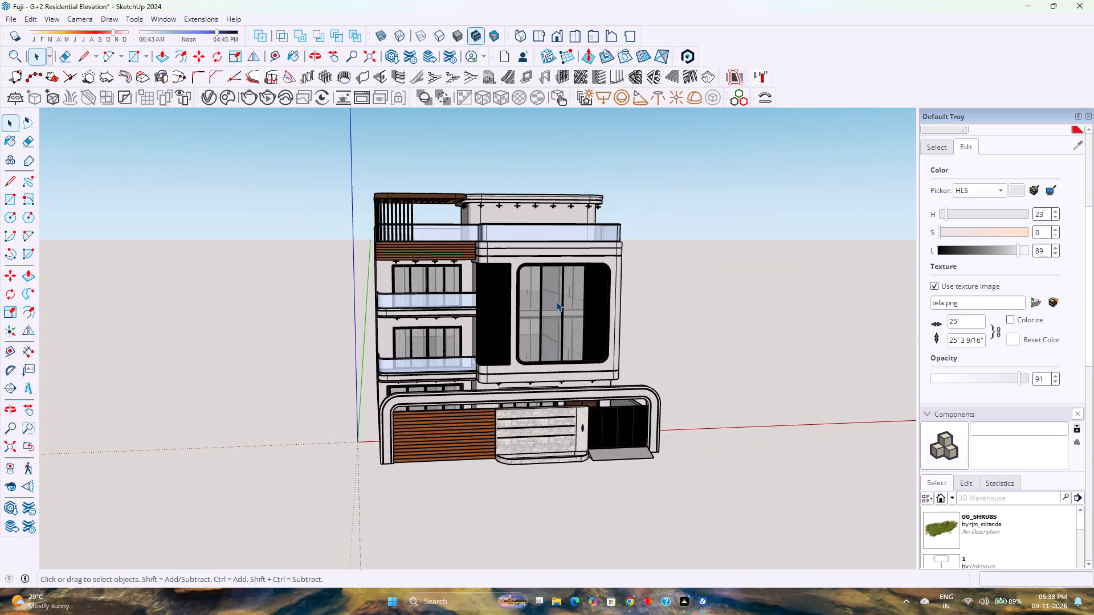
scroll(556, 301, up, 2)
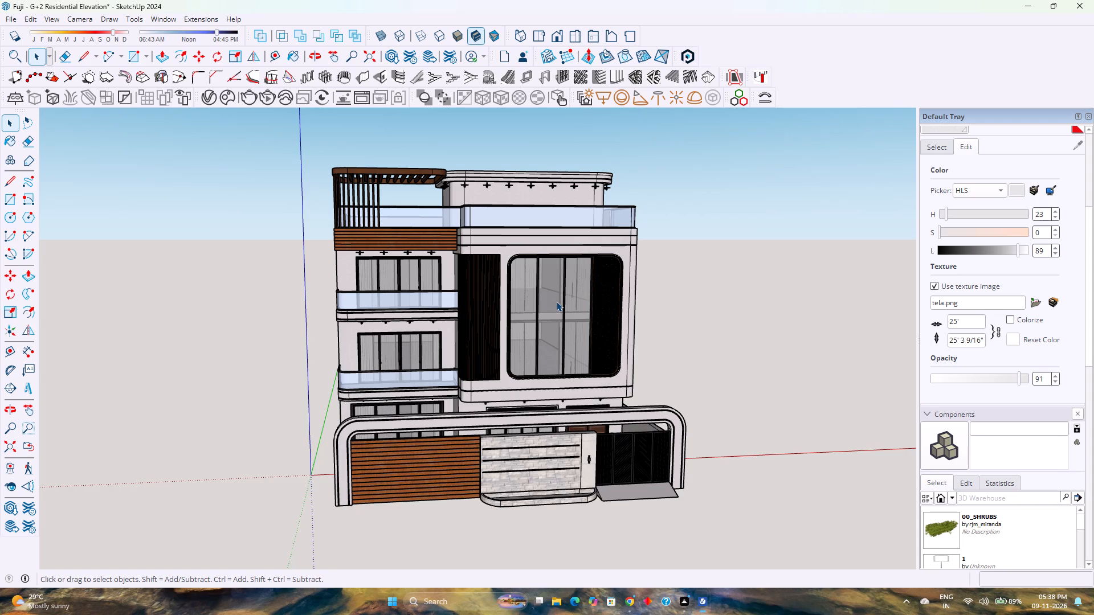
scroll(556, 301, down, 1)
scroll(556, 301, up, 1)
scroll(556, 301, down, 3)
scroll(556, 301, up, 1)
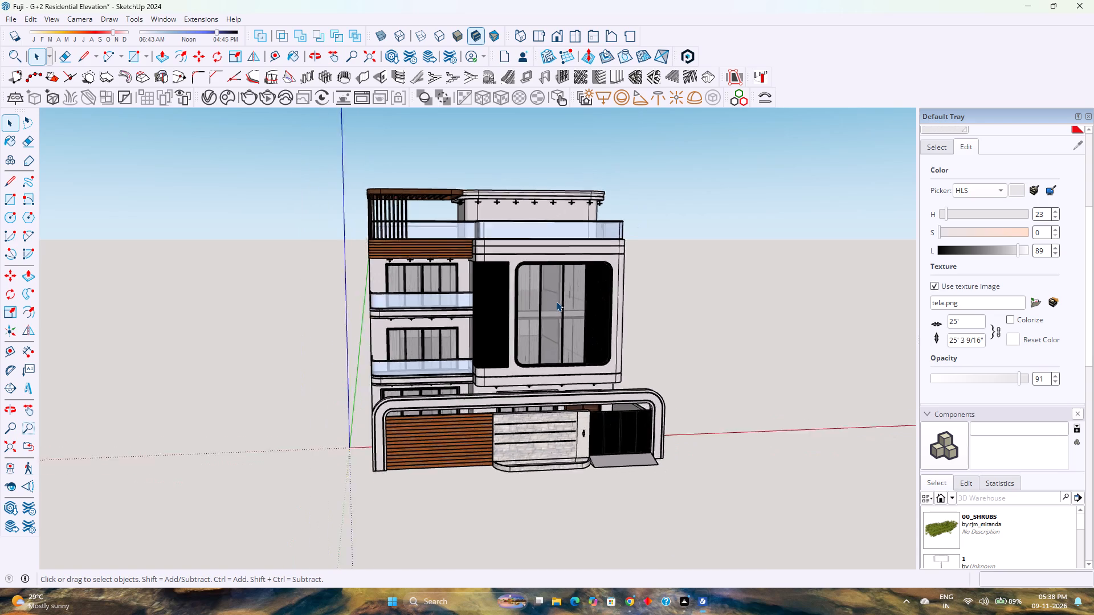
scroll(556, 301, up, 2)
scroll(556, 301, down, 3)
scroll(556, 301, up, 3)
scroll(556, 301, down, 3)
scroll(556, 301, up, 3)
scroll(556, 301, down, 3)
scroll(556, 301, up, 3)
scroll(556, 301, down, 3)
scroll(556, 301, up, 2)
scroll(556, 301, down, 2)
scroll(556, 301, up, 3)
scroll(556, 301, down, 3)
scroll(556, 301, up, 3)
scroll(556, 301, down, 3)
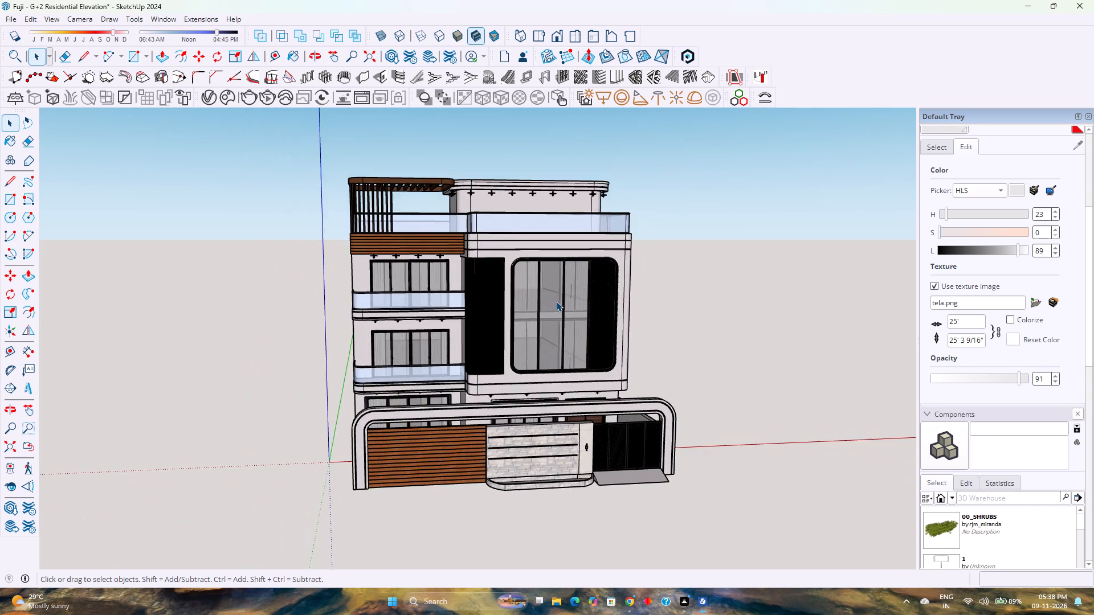
Examine the whole building from a low front-corner viewpoint on the gate side.
scroll(556, 301, down, 2)
middle_drag(577, 313, 455, 281)
middle_click(454, 280)
scroll(456, 271, up, 3)
scroll(458, 271, down, 4)
scroll(458, 271, up, 3)
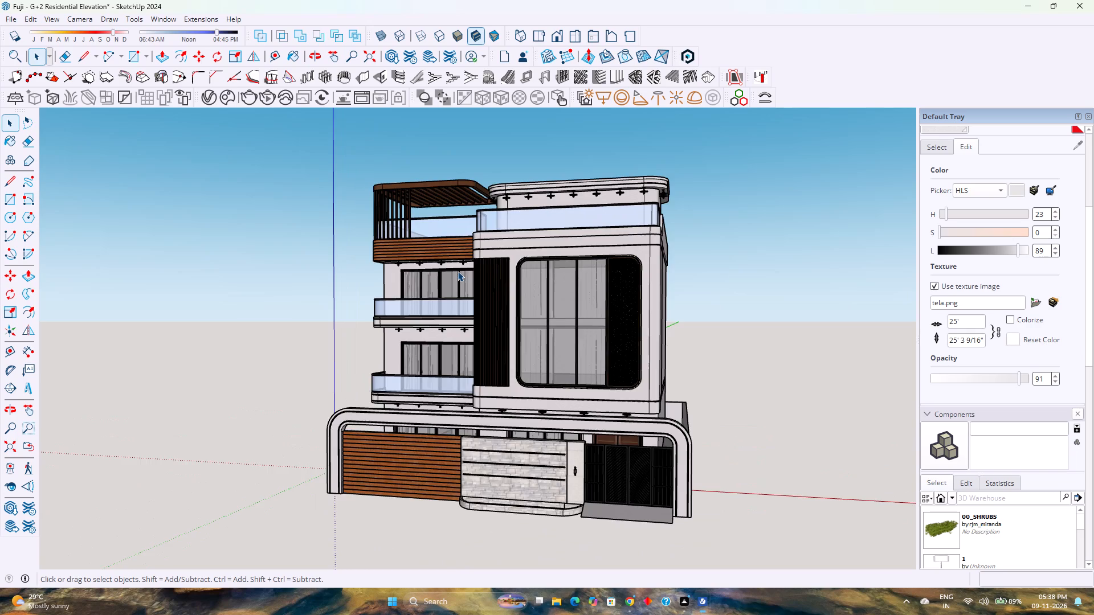
scroll(458, 271, down, 3)
scroll(458, 271, up, 3)
scroll(458, 271, down, 3)
scroll(458, 271, up, 3)
scroll(458, 272, down, 3)
scroll(458, 272, up, 3)
scroll(458, 272, down, 3)
scroll(458, 272, up, 3)
scroll(458, 272, down, 3)
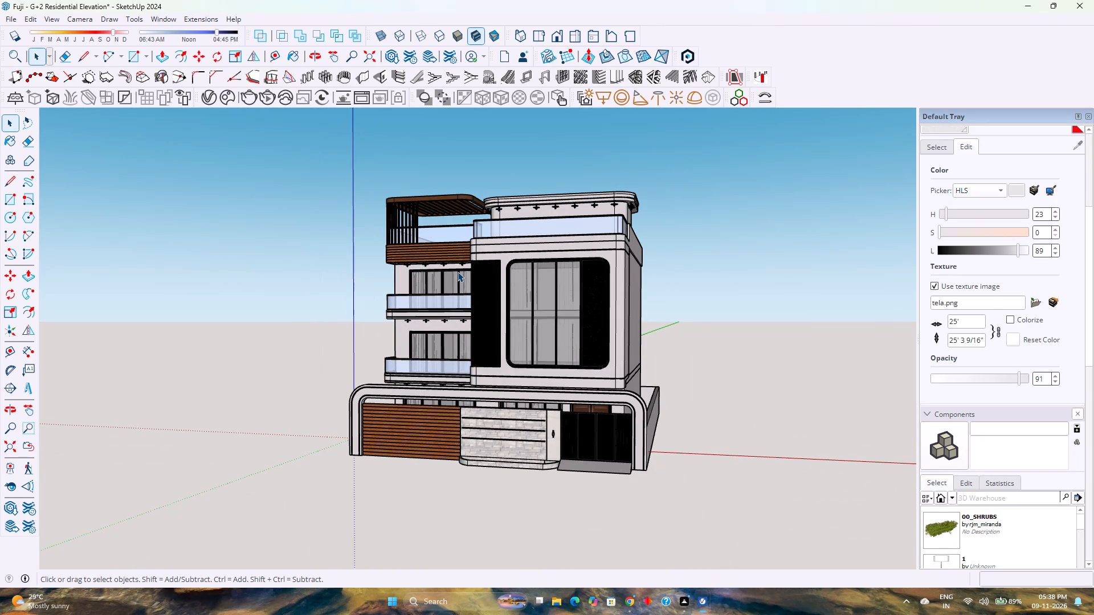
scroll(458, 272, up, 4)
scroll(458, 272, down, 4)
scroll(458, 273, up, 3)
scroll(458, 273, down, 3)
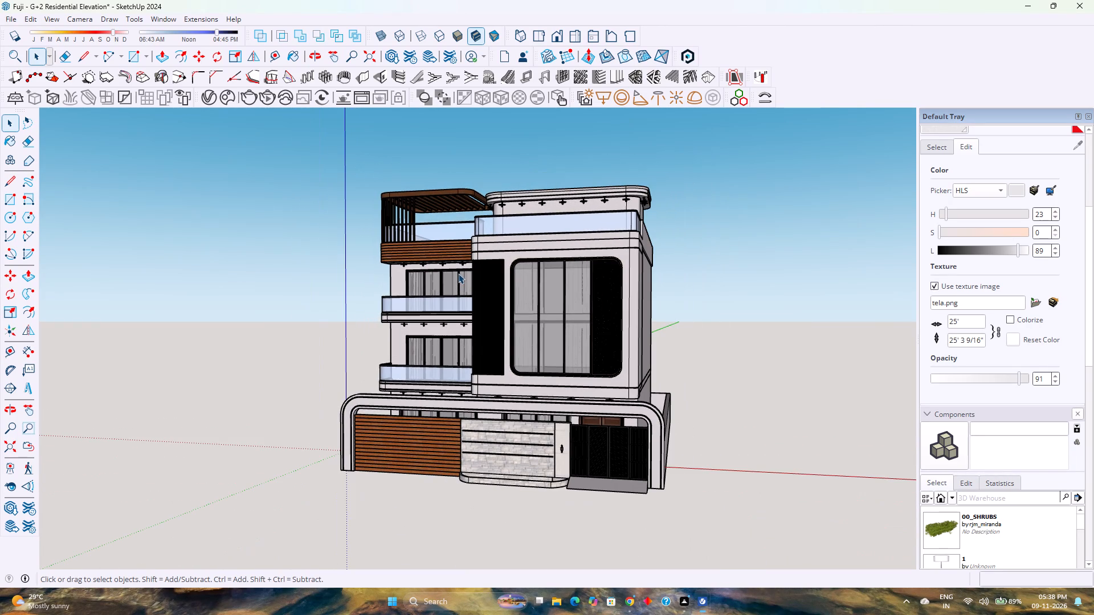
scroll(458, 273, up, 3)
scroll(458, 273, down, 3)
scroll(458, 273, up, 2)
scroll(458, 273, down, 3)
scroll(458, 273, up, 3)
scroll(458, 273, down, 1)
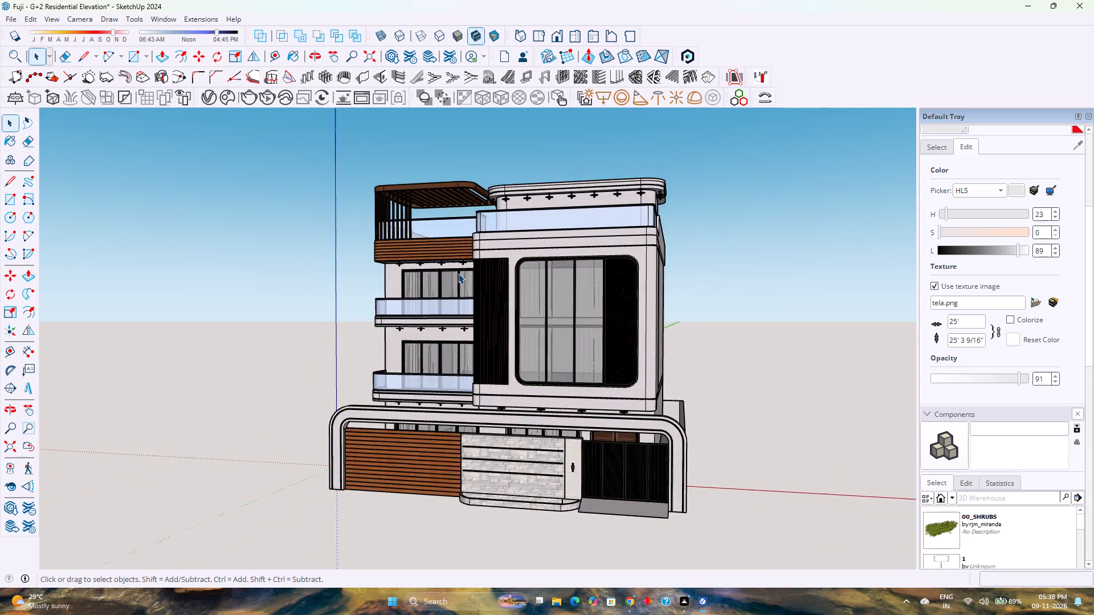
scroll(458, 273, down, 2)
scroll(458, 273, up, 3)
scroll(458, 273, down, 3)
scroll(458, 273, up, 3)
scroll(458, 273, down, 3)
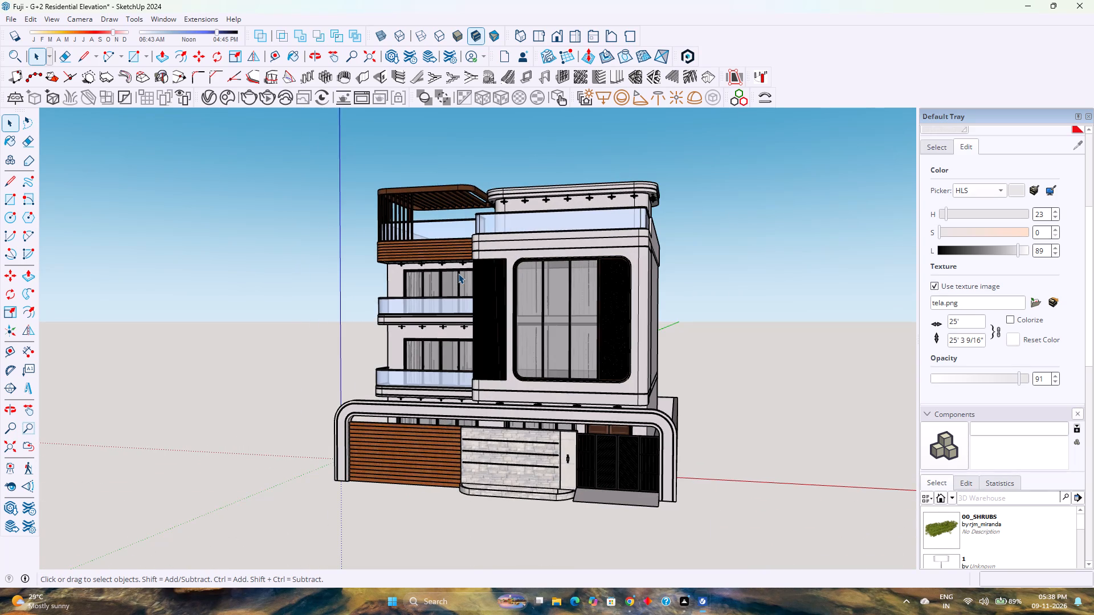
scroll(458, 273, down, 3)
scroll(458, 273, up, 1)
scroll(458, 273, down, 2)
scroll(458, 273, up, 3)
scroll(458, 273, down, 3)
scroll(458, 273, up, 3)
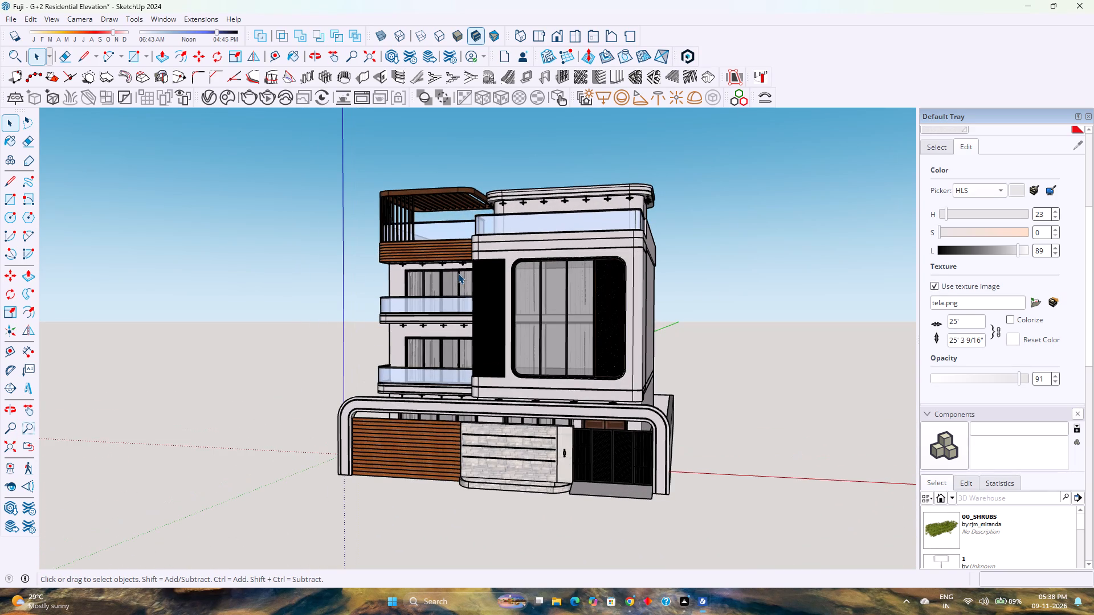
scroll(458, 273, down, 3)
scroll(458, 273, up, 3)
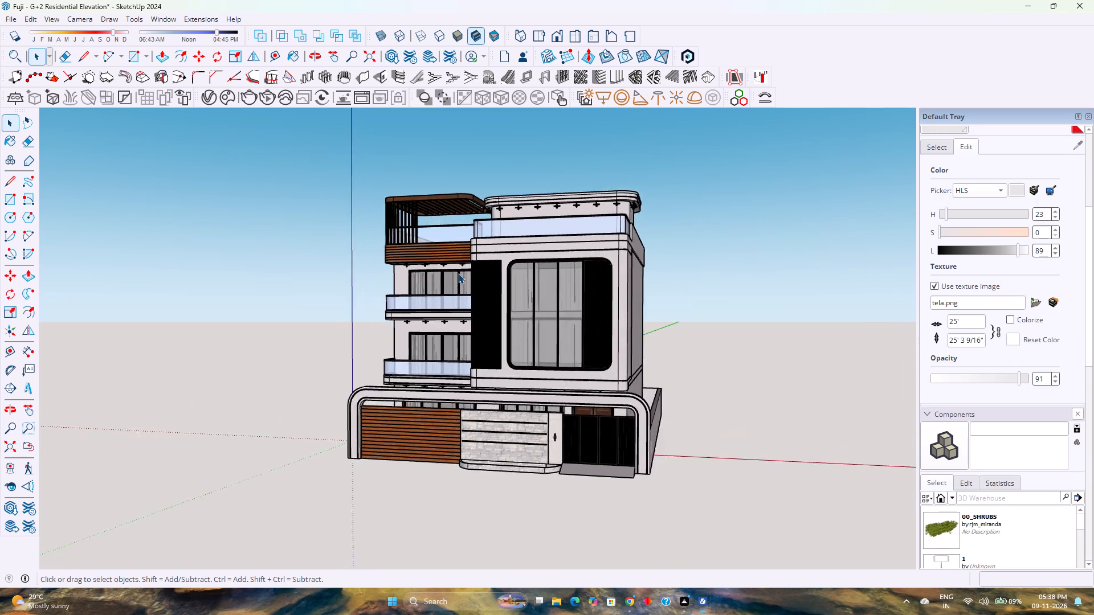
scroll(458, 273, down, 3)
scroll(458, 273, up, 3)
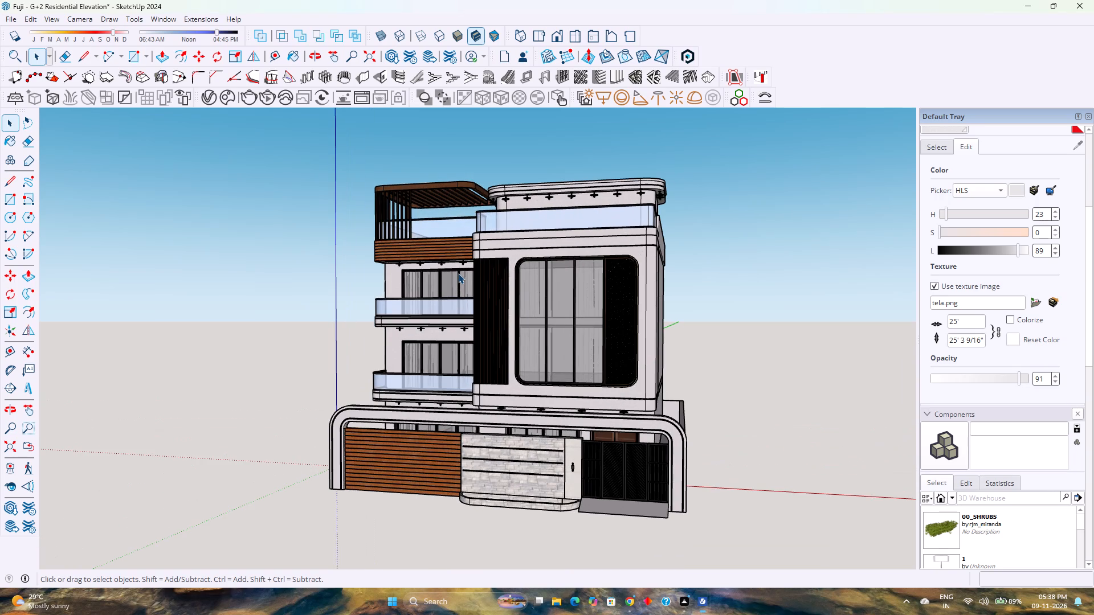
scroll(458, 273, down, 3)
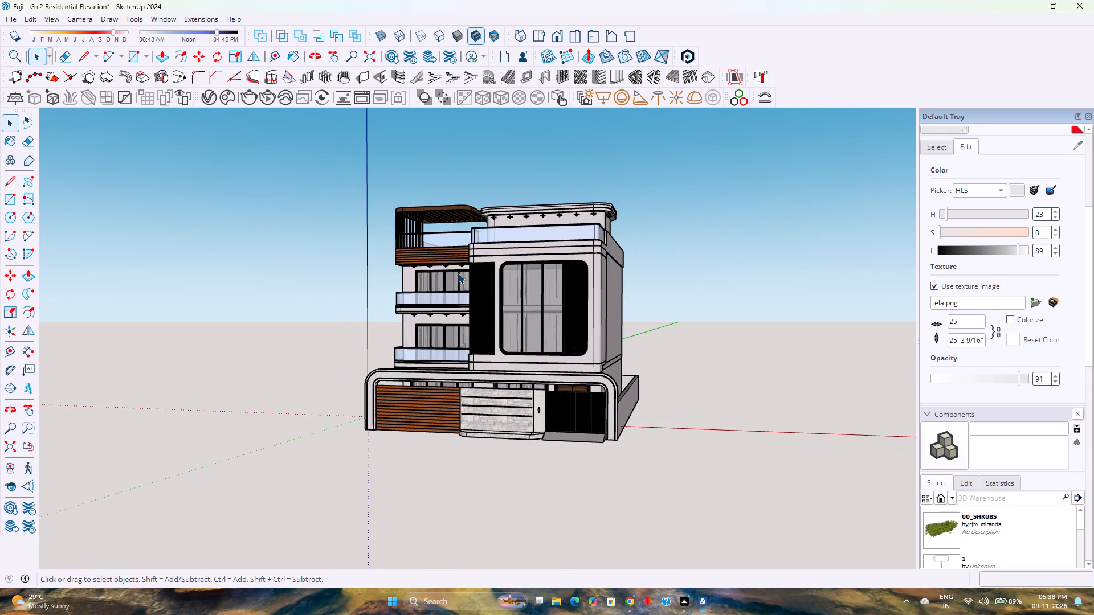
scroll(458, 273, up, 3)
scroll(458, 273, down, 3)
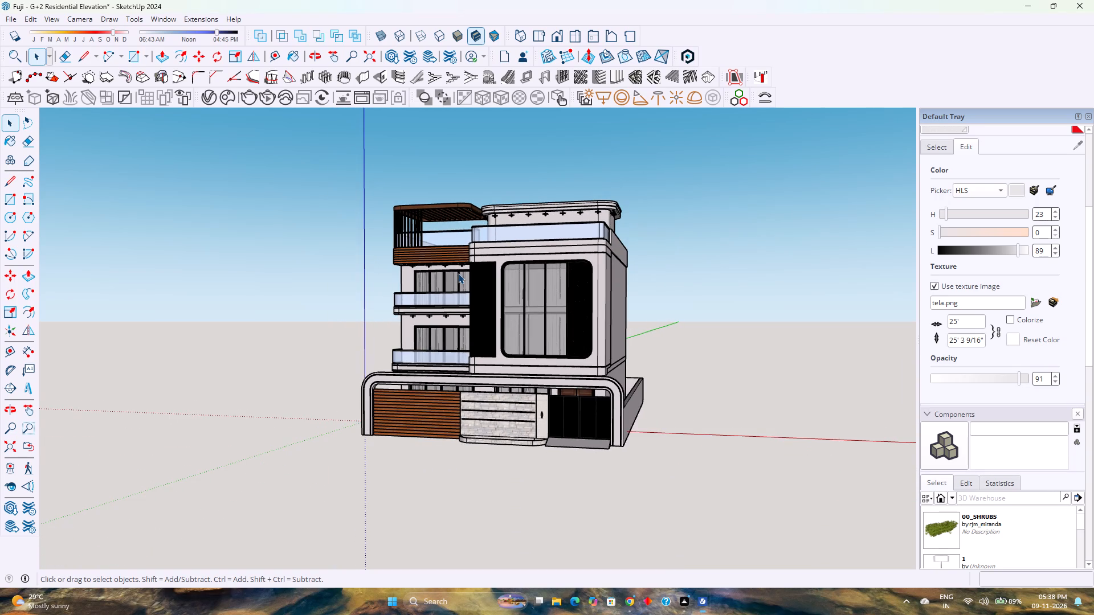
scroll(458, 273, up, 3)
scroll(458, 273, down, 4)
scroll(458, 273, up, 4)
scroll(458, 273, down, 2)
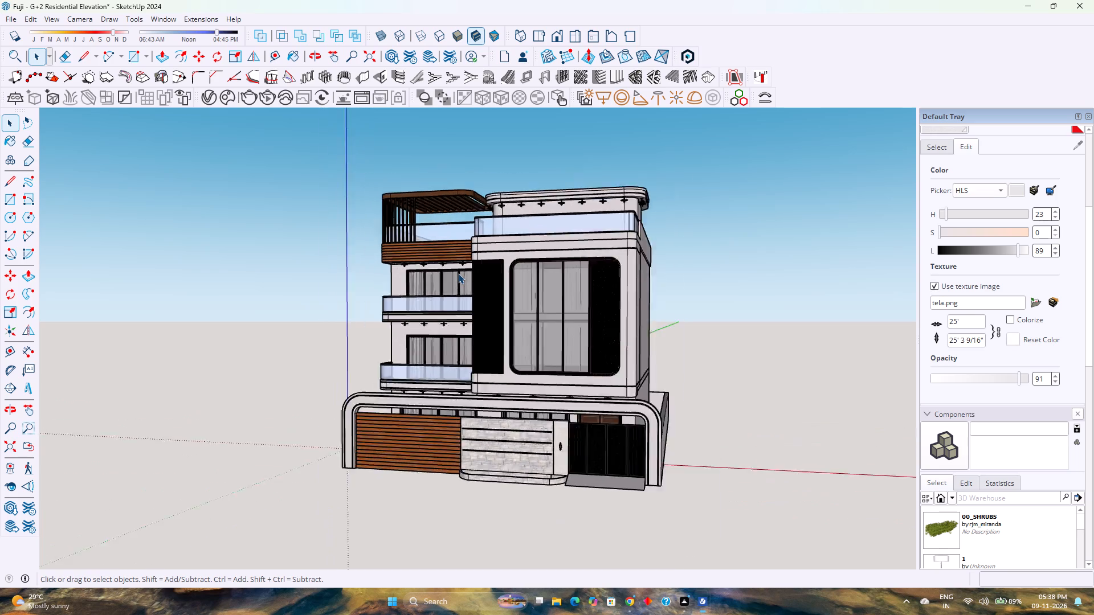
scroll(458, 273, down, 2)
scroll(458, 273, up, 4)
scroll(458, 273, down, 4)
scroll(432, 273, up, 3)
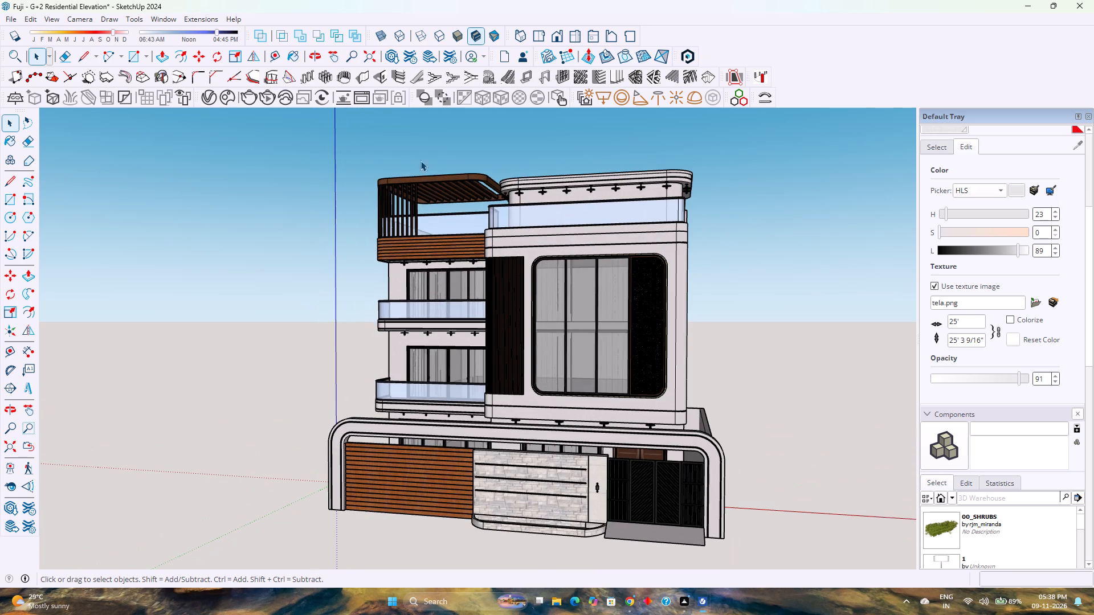
Examine the whole facade from the standard front view, from the pergola and roof slab to the compound wall and gate.
click(558, 43)
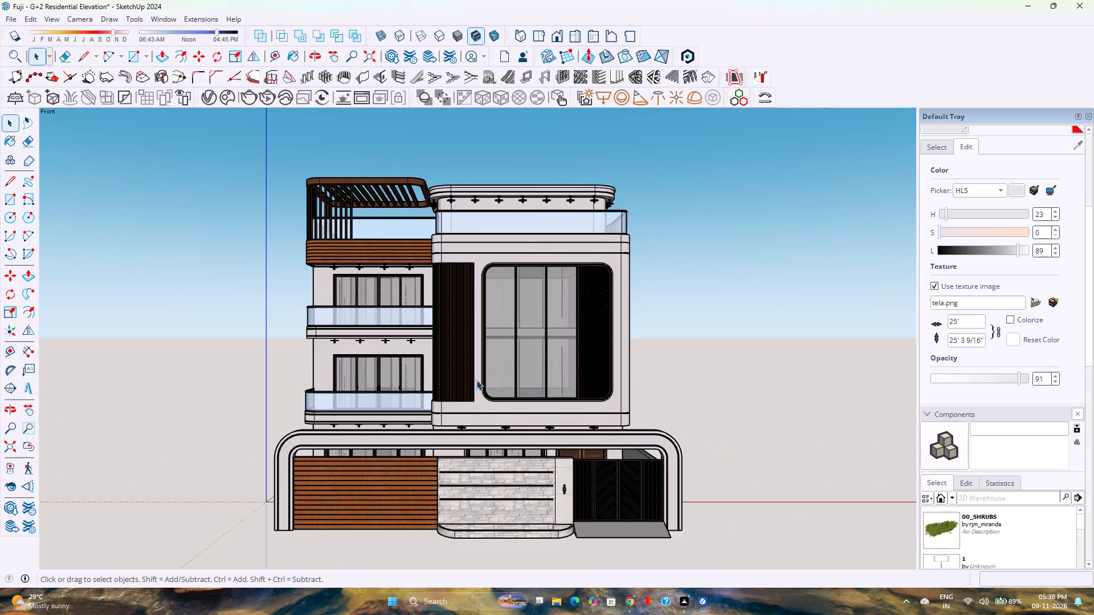
scroll(441, 493, up, 1)
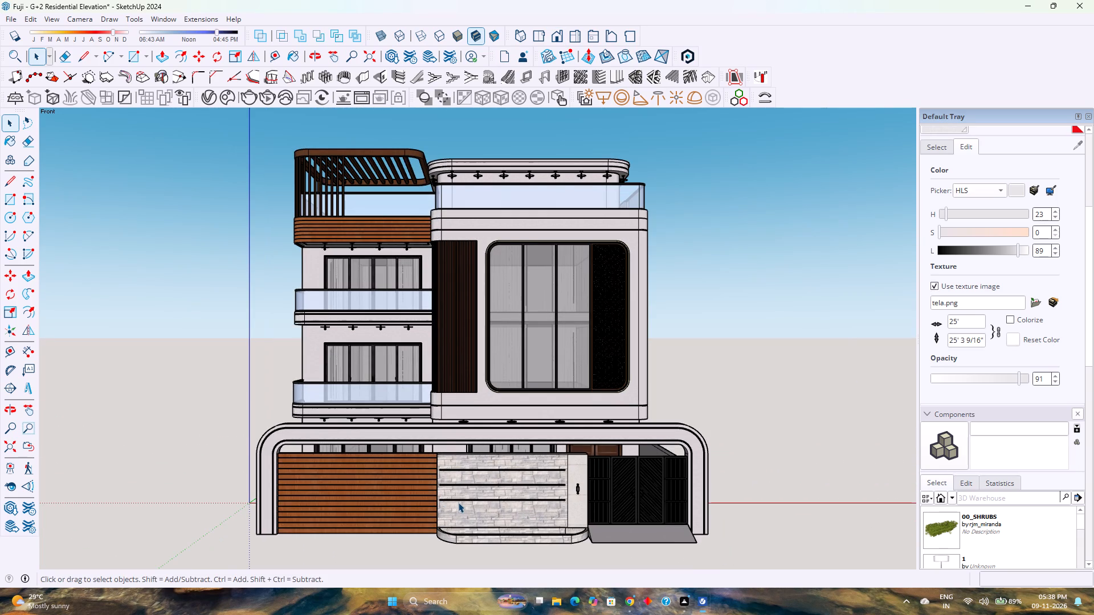
scroll(458, 502, up, 1)
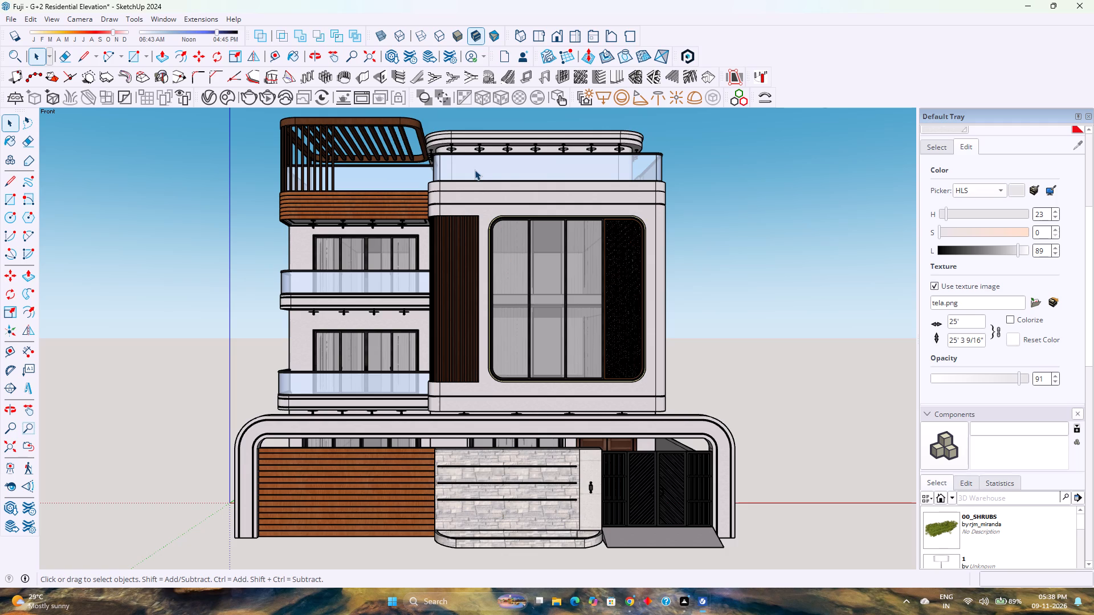
scroll(475, 170, up, 1)
scroll(475, 170, down, 1)
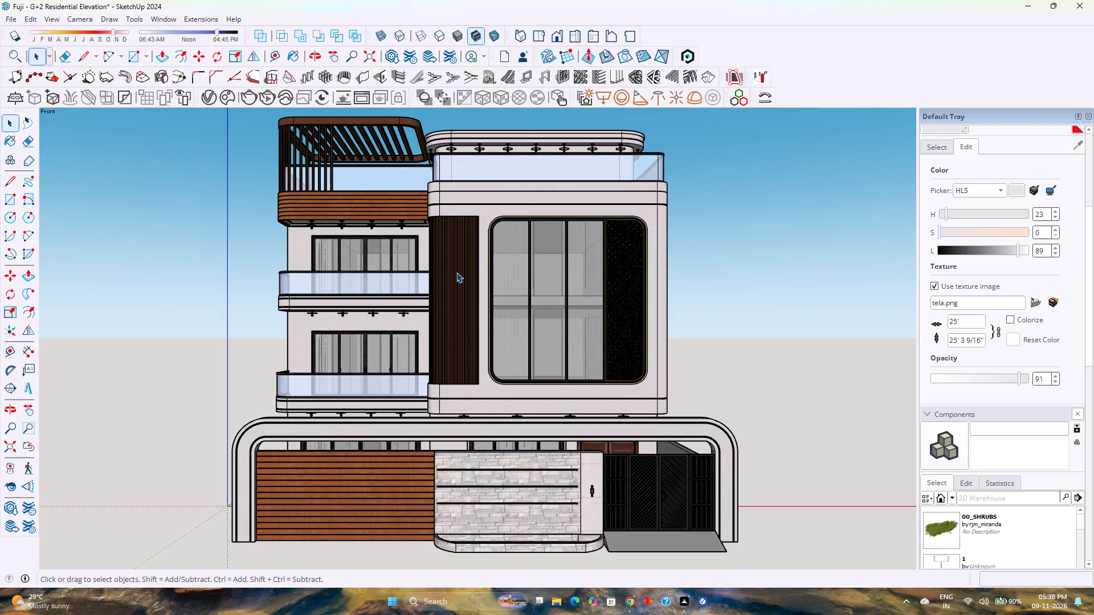
scroll(426, 273, down, 2)
scroll(426, 273, up, 1)
scroll(426, 273, down, 2)
scroll(426, 273, up, 2)
scroll(426, 273, down, 1)
scroll(426, 273, up, 1)
scroll(426, 273, down, 3)
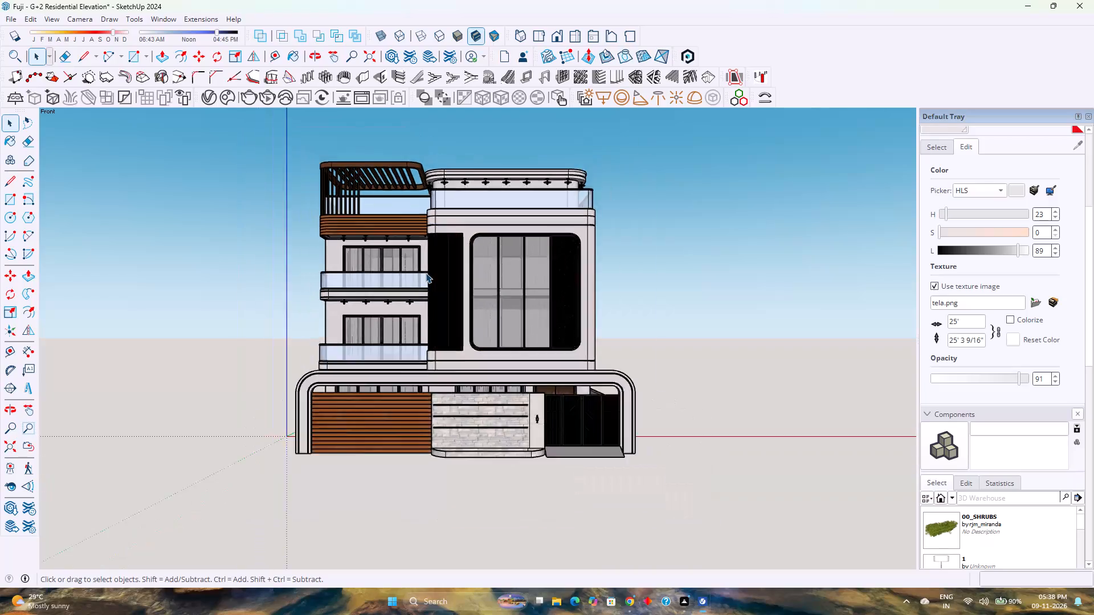
scroll(426, 273, up, 3)
scroll(426, 273, down, 3)
scroll(426, 273, up, 3)
scroll(431, 277, down, 2)
scroll(452, 243, up, 2)
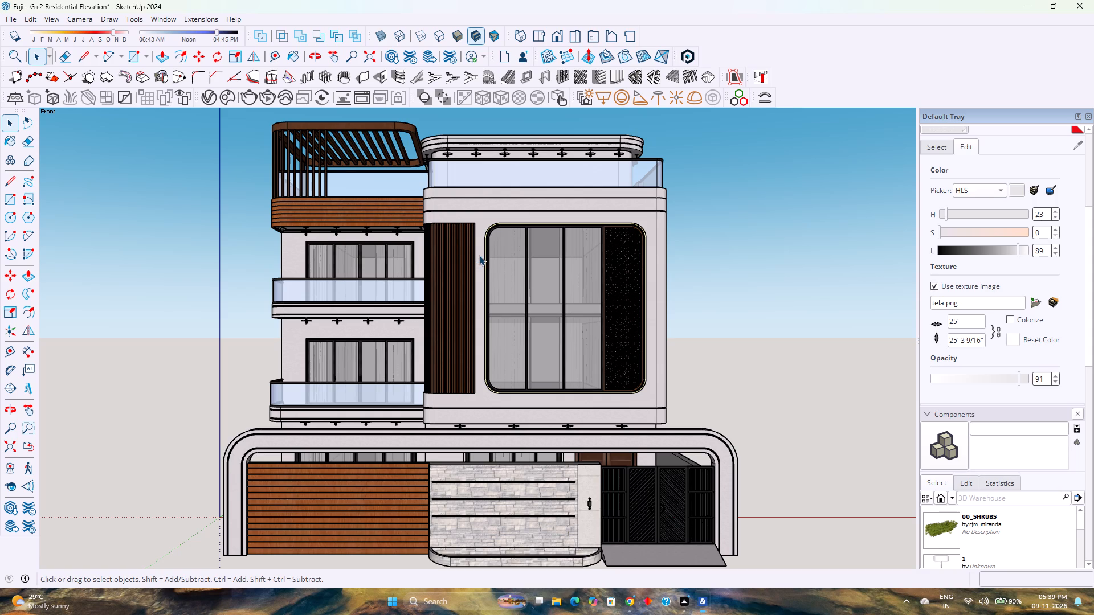
Examine the upper floors in the front view, including the balconies, slatted panel, large framed window and terrace railing.
scroll(484, 257, down, 2)
scroll(484, 257, up, 2)
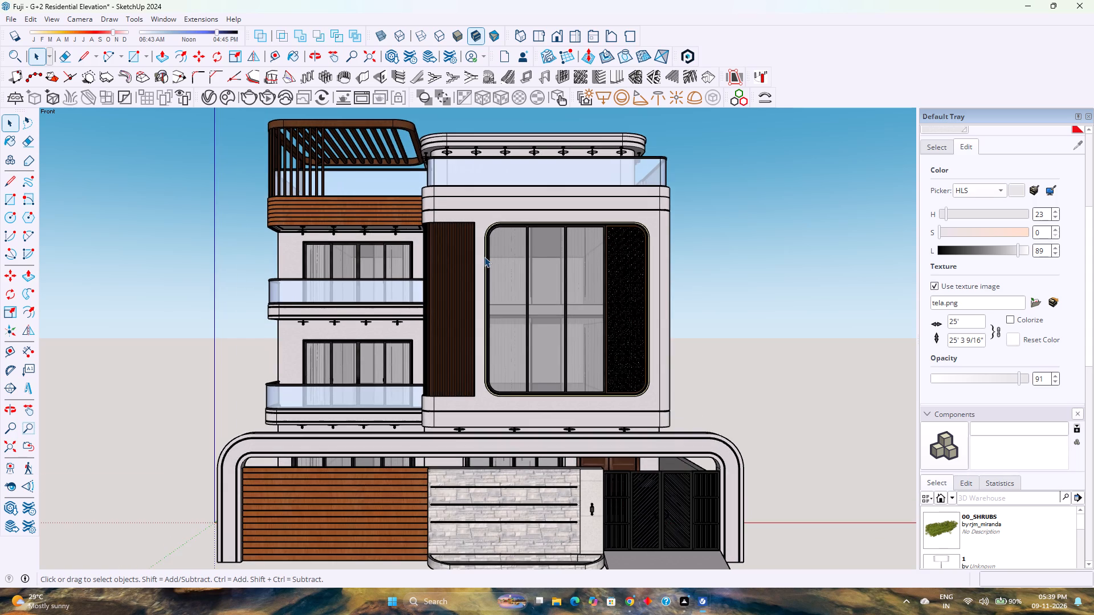
scroll(484, 257, down, 1)
scroll(444, 206, up, 1)
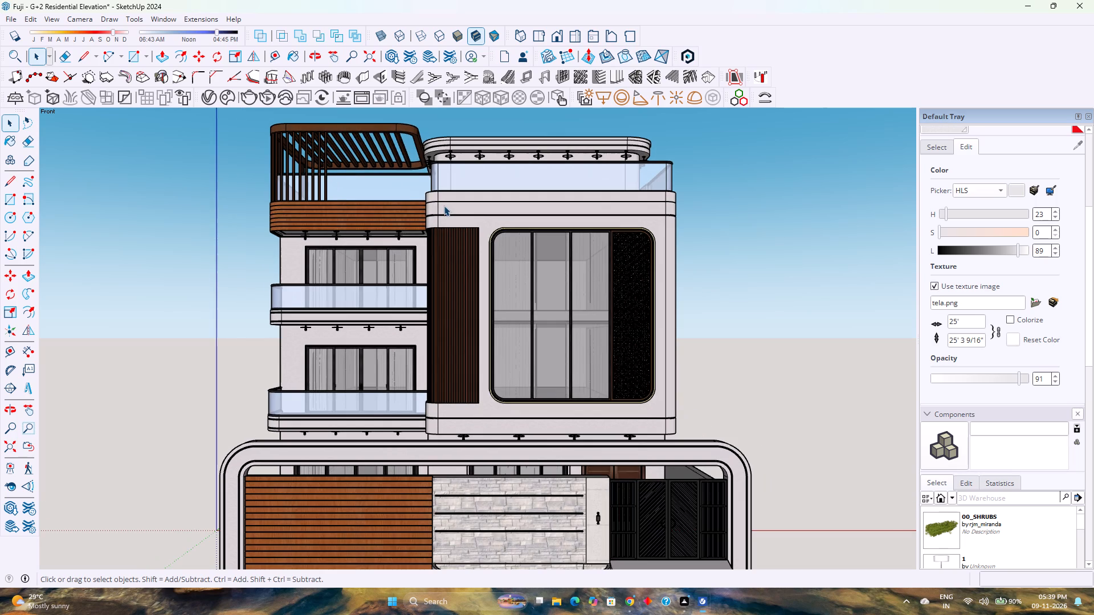
scroll(444, 206, down, 1)
scroll(444, 206, up, 1)
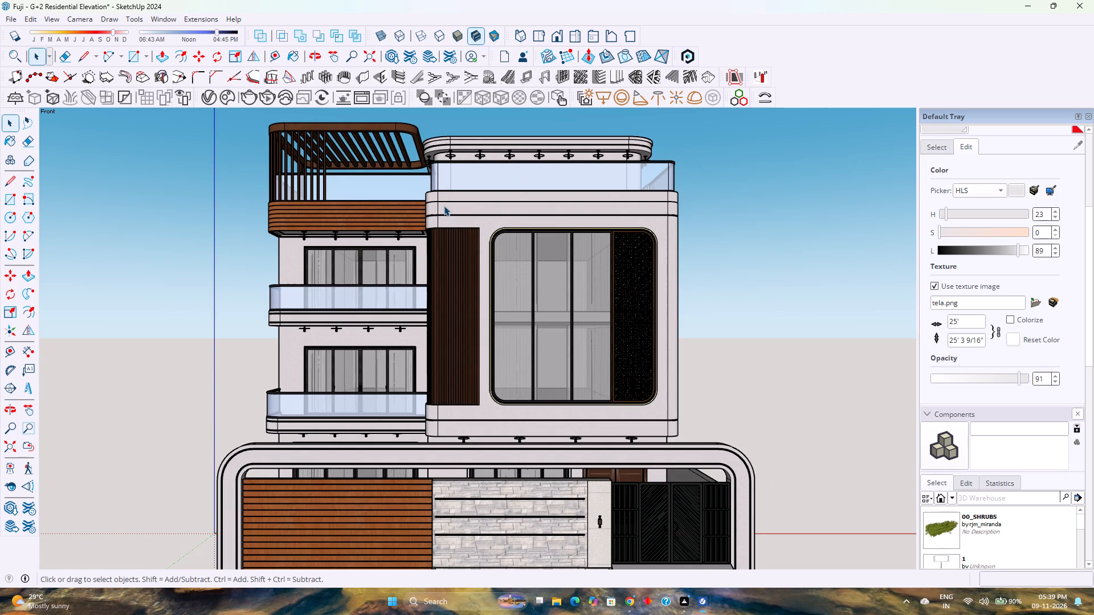
scroll(444, 206, down, 1)
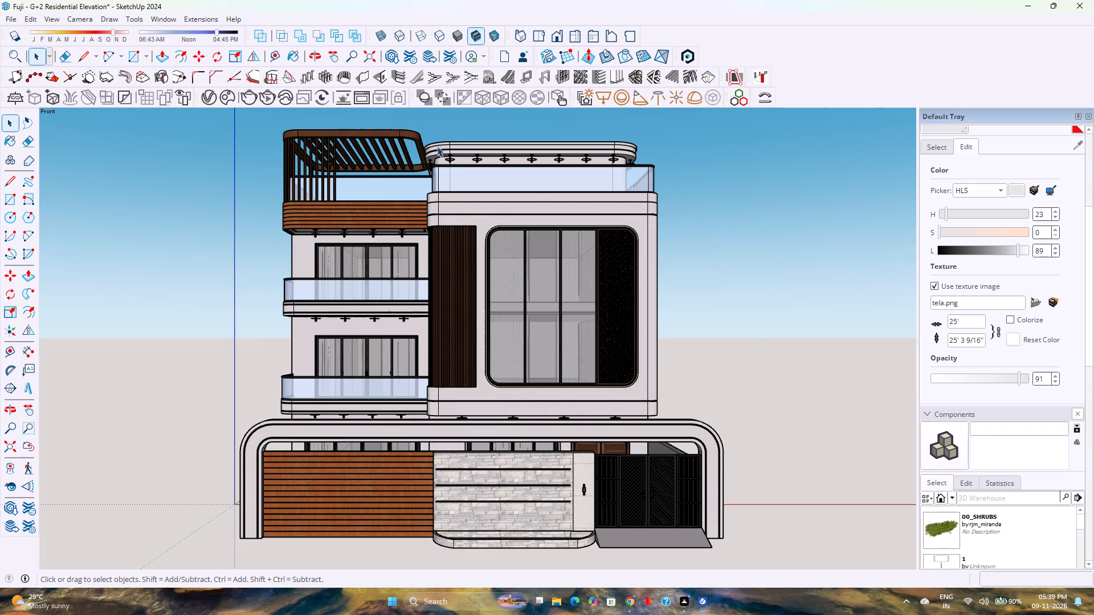
scroll(437, 156, down, 1)
scroll(437, 156, up, 1)
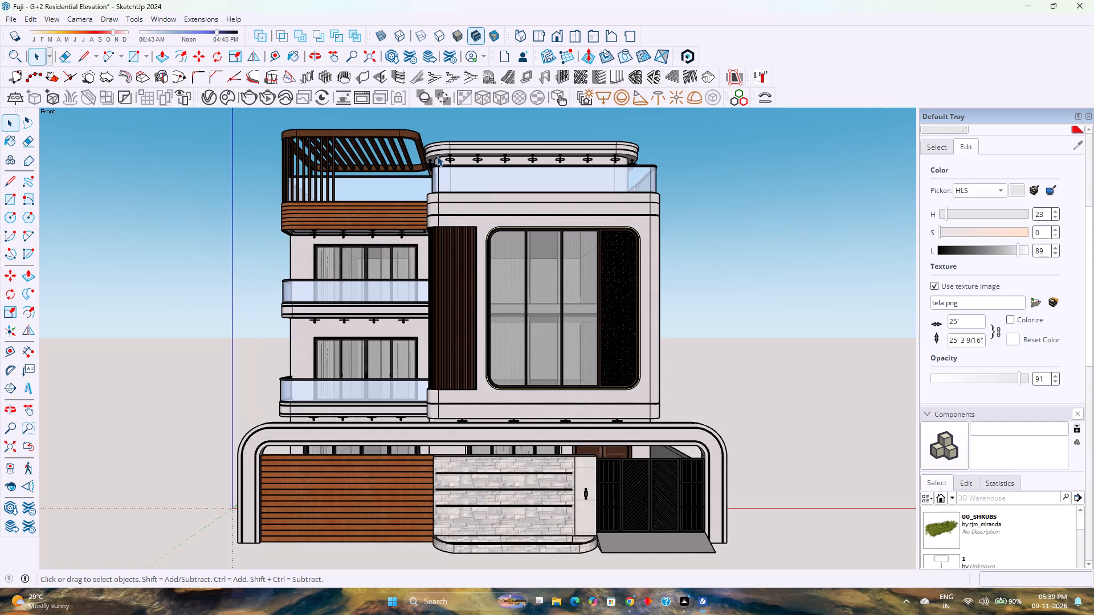
scroll(437, 156, up, 1)
scroll(439, 159, down, 1)
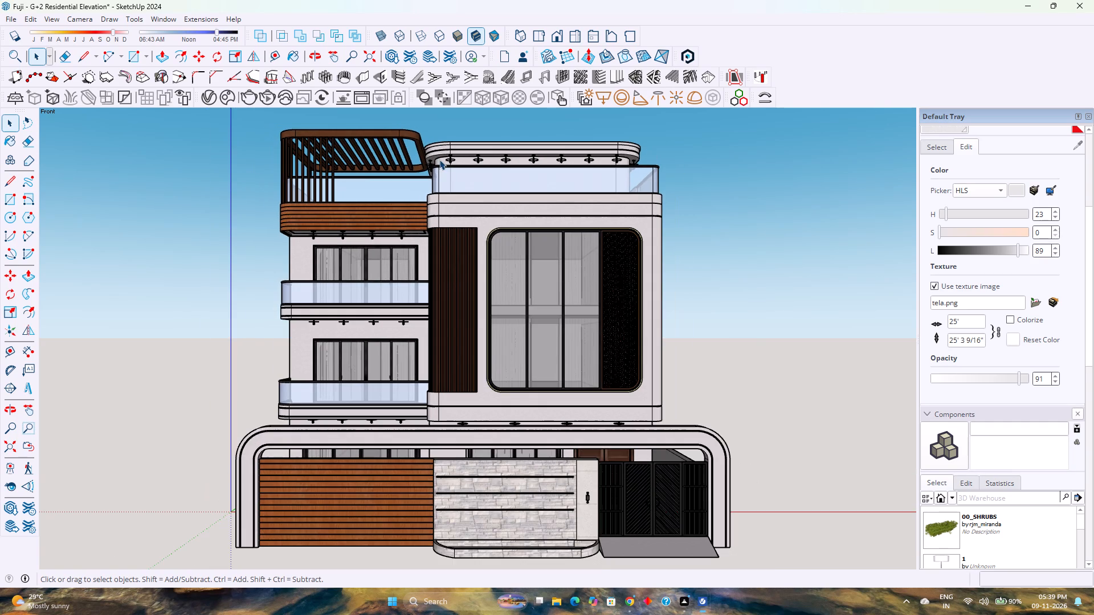
scroll(439, 159, up, 1)
scroll(439, 159, down, 1)
scroll(439, 159, up, 2)
scroll(439, 159, down, 1)
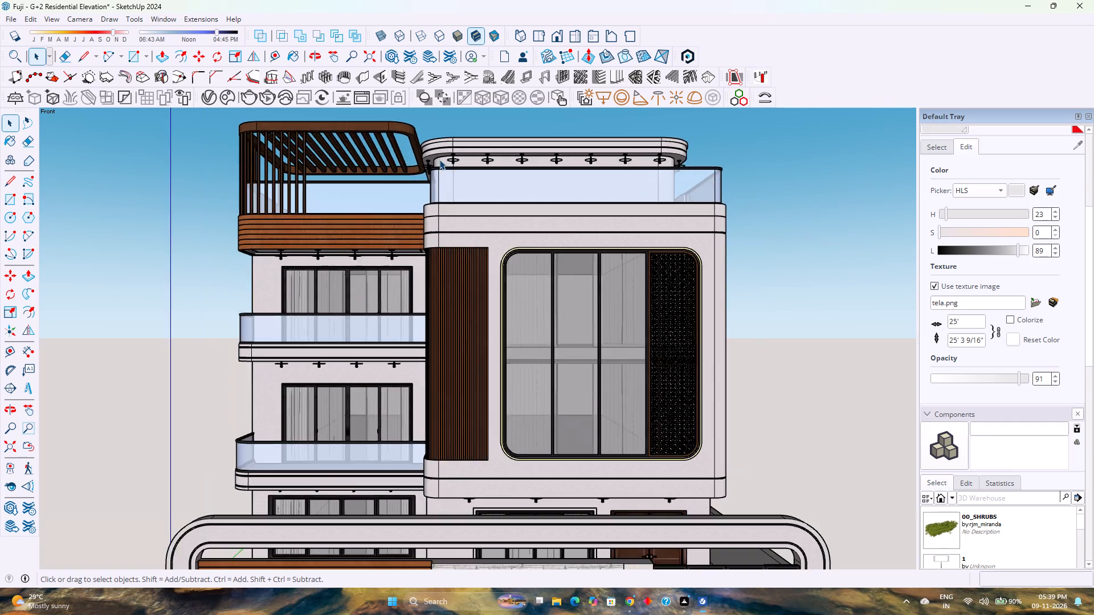
scroll(439, 159, down, 4)
scroll(424, 231, up, 2)
Examine the side wall and balconies from the pergola-side corner, and the facade from a slightly raised frontal viewpoint.
middle_drag(418, 233, 594, 247)
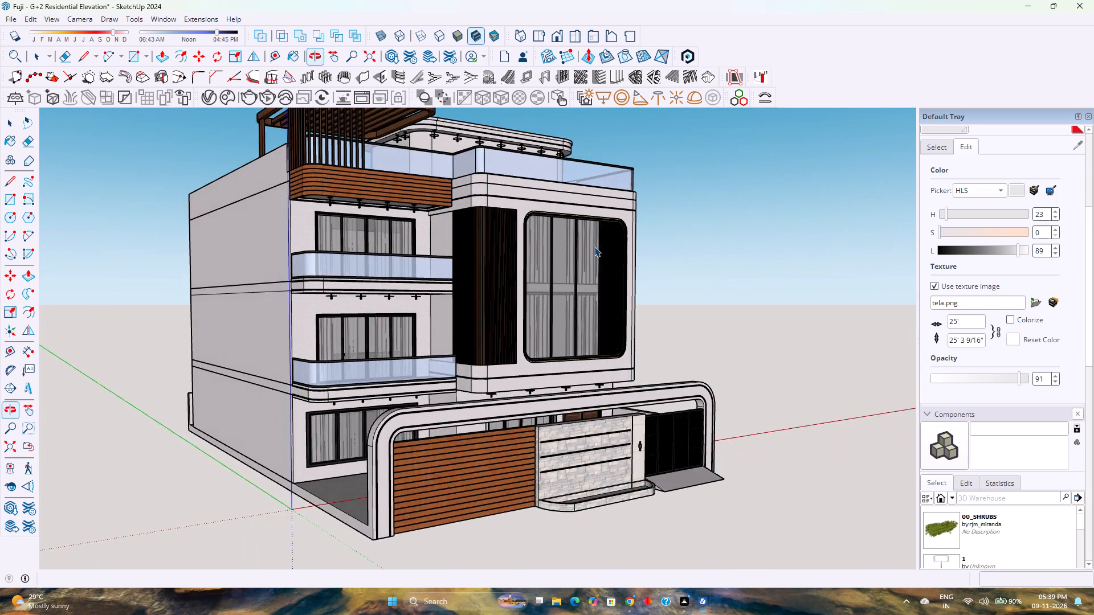
scroll(594, 247, down, 3)
scroll(574, 181, up, 4)
scroll(575, 199, down, 2)
middle_drag(579, 203, 387, 233)
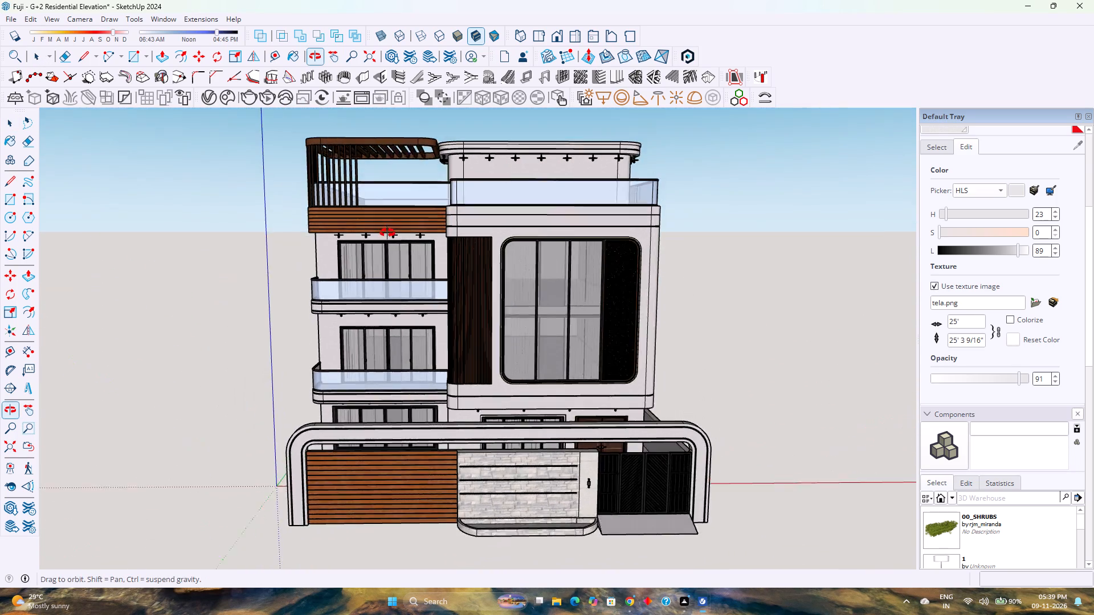
middle_drag(387, 233, 381, 233)
scroll(397, 242, up, 3)
scroll(398, 242, down, 3)
scroll(398, 242, up, 4)
scroll(398, 242, down, 4)
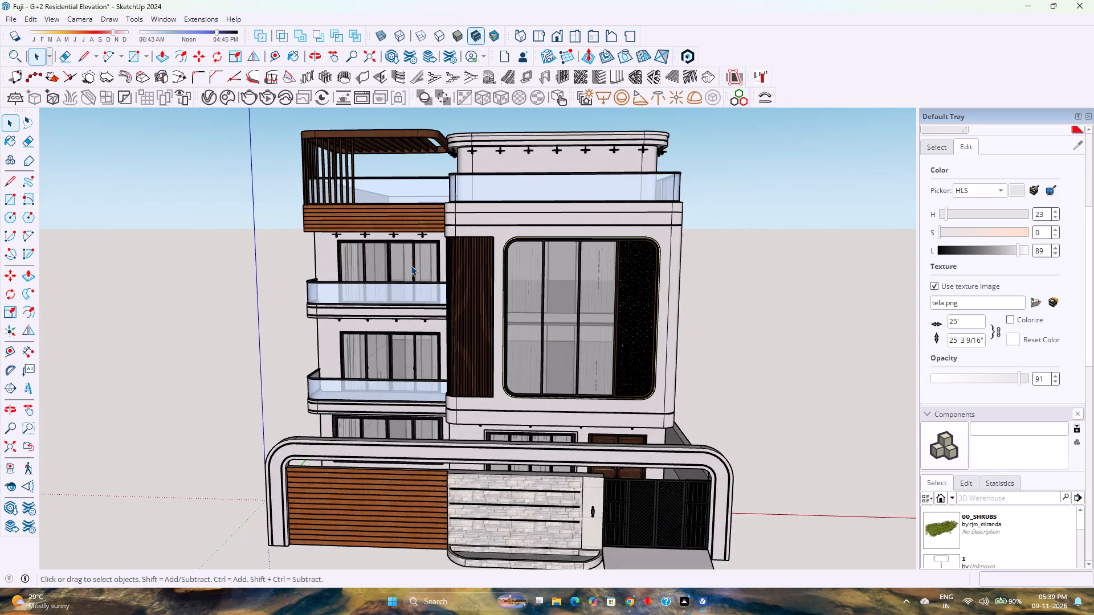
middle_drag(416, 268, 418, 255)
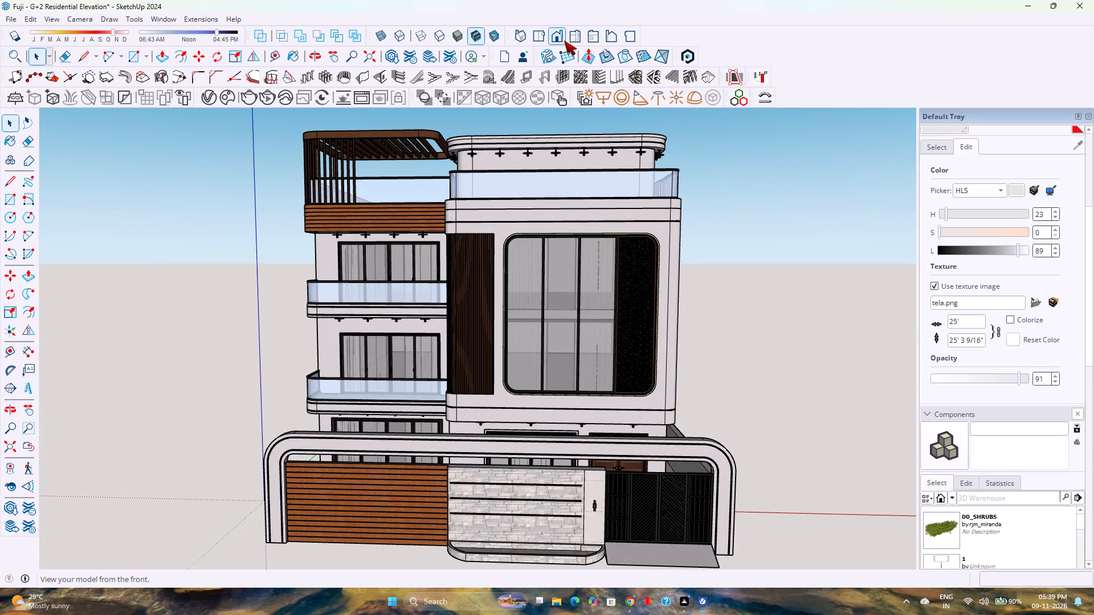
Return to the standard front view and frame the complete elevation from the pergola to the compound wall's base.
click(564, 40)
scroll(503, 260, down, 1)
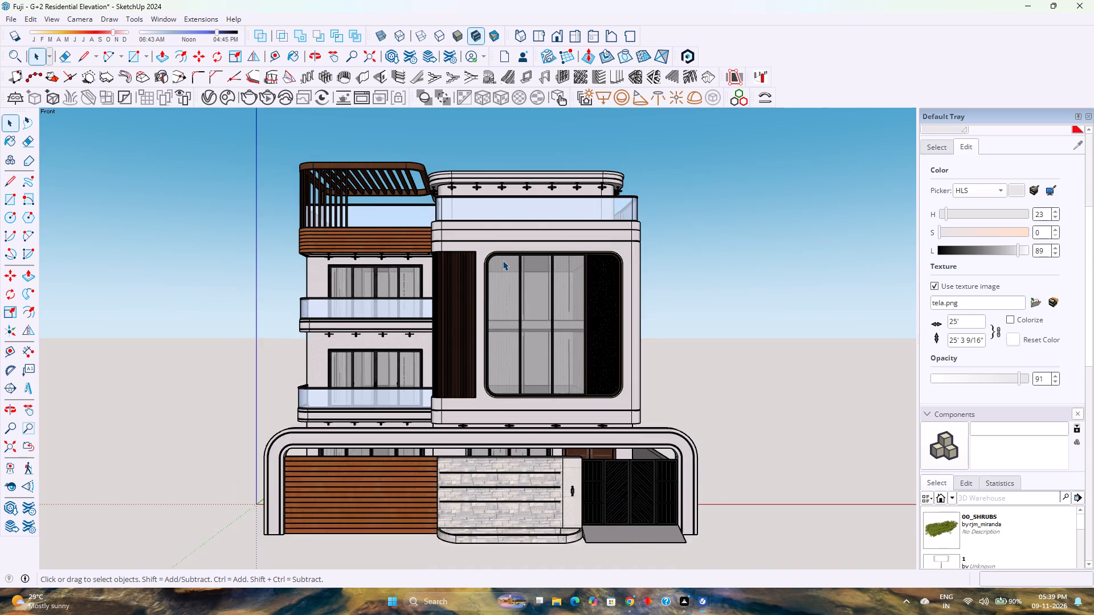
scroll(503, 260, down, 1)
scroll(497, 317, up, 2)
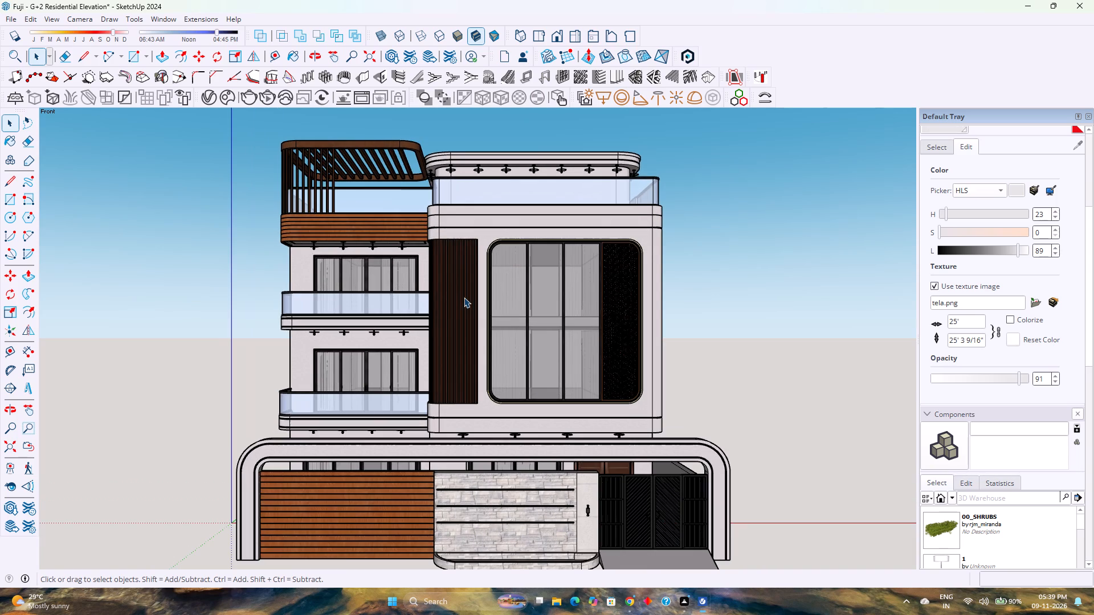
scroll(465, 304, down, 1)
scroll(468, 347, up, 1)
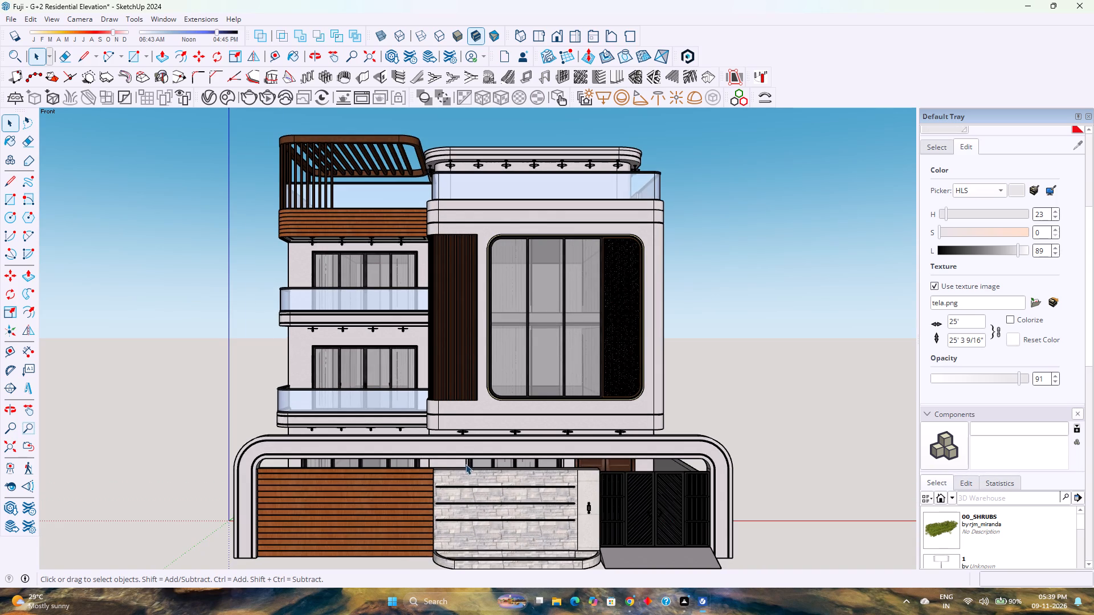
scroll(468, 477, up, 1)
scroll(468, 477, down, 1)
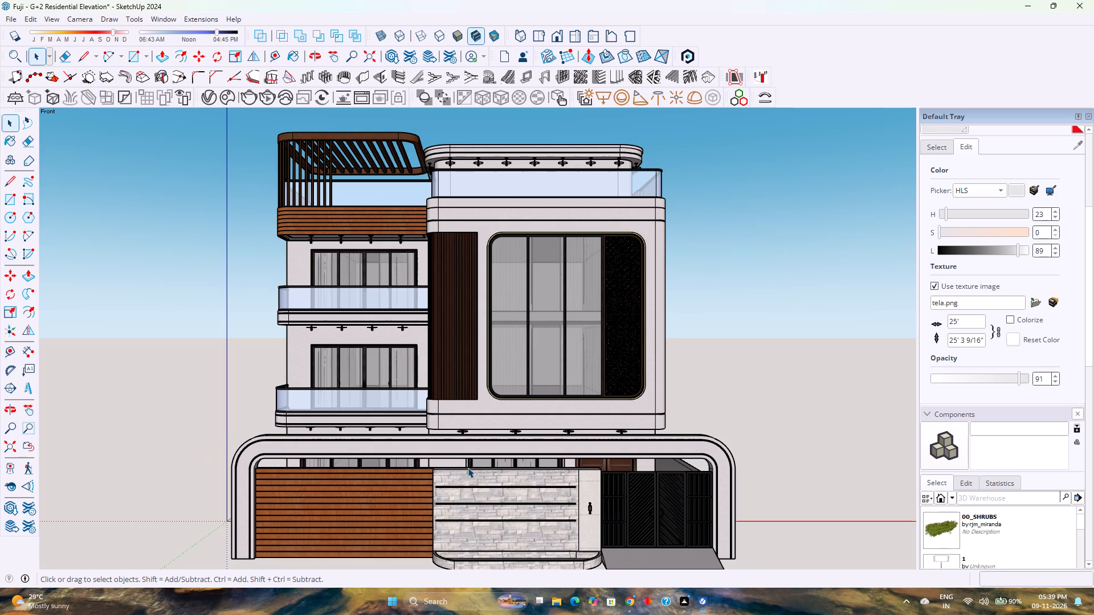
scroll(470, 313, up, 1)
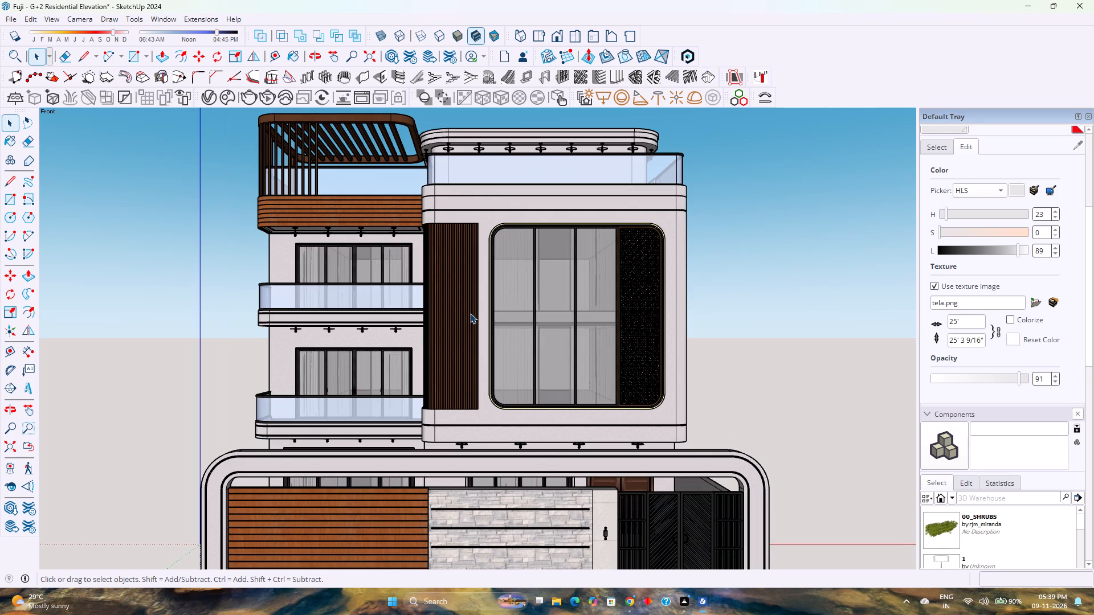
scroll(470, 313, down, 1)
scroll(495, 488, down, 1)
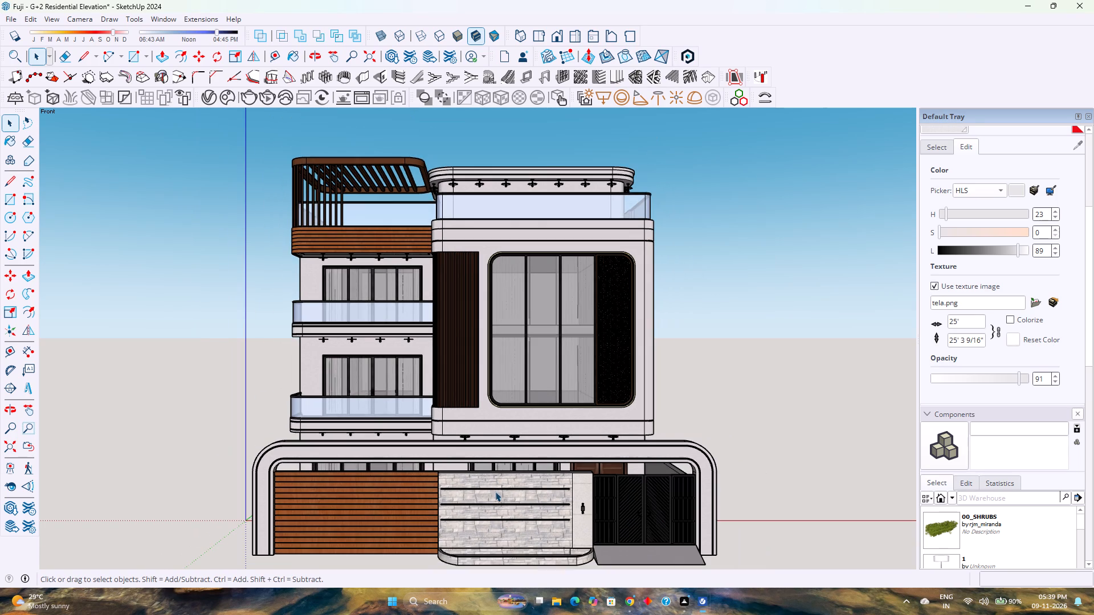
scroll(492, 551, down, 1)
scroll(488, 563, up, 2)
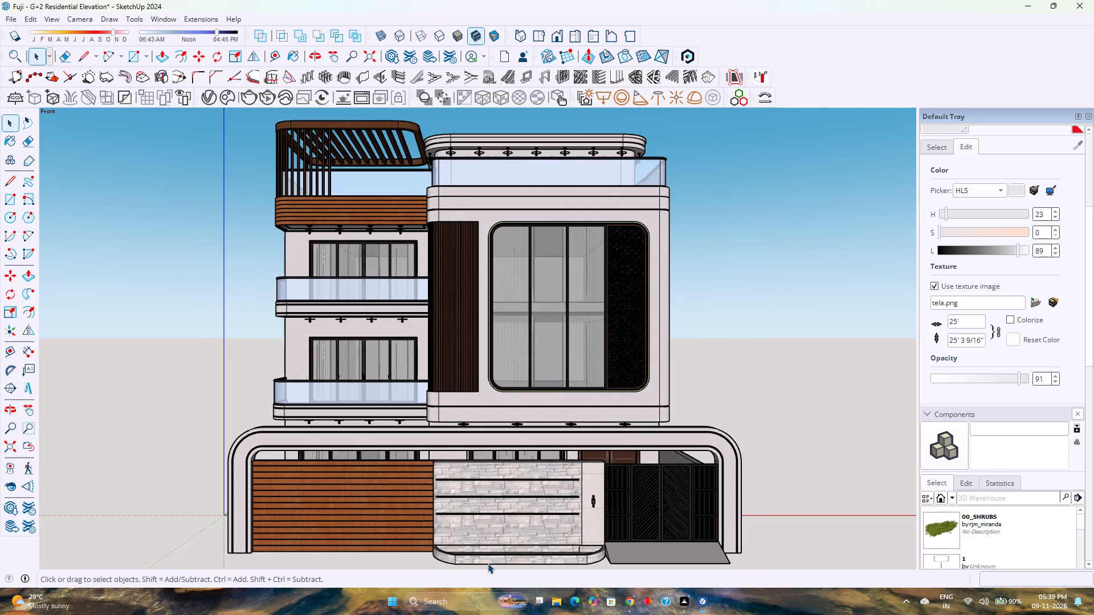
right_click(488, 563)
click(830, 346)
Save the G+2 residential elevation model.
click(13, 16)
click(74, 80)
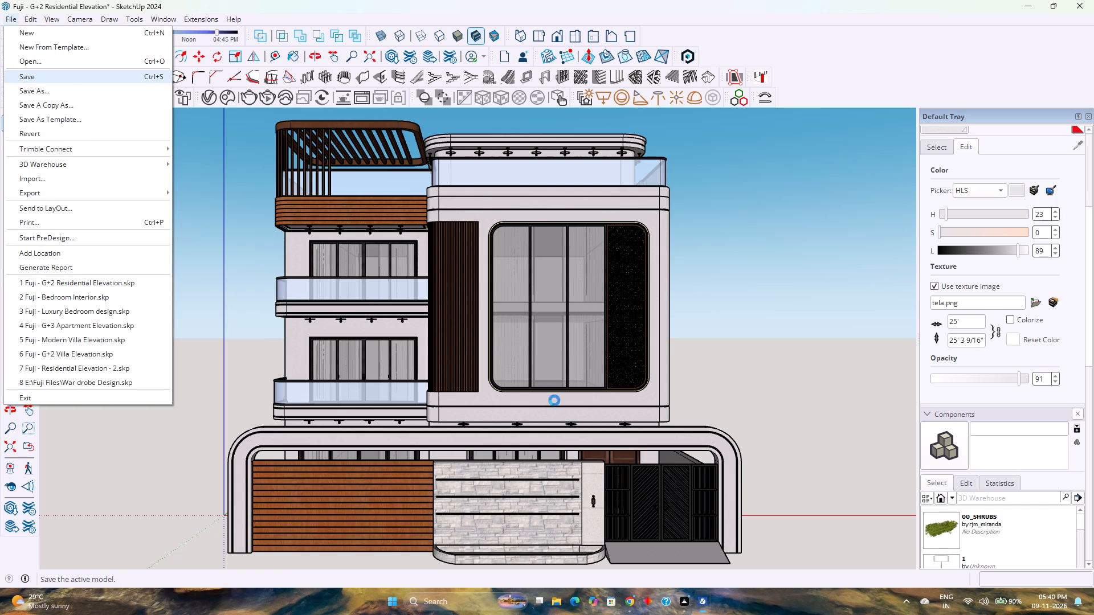
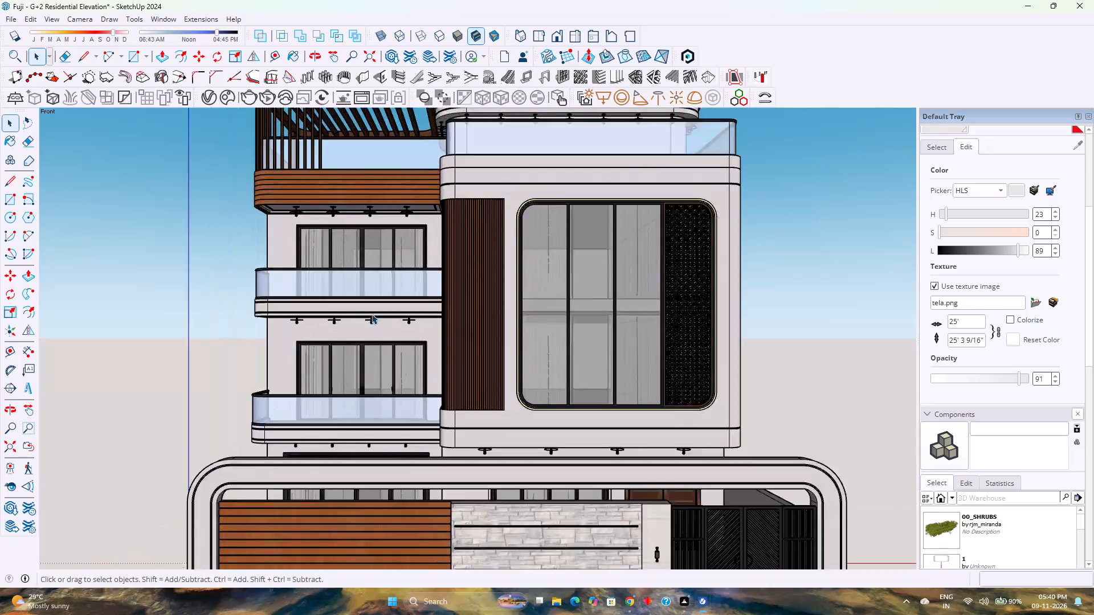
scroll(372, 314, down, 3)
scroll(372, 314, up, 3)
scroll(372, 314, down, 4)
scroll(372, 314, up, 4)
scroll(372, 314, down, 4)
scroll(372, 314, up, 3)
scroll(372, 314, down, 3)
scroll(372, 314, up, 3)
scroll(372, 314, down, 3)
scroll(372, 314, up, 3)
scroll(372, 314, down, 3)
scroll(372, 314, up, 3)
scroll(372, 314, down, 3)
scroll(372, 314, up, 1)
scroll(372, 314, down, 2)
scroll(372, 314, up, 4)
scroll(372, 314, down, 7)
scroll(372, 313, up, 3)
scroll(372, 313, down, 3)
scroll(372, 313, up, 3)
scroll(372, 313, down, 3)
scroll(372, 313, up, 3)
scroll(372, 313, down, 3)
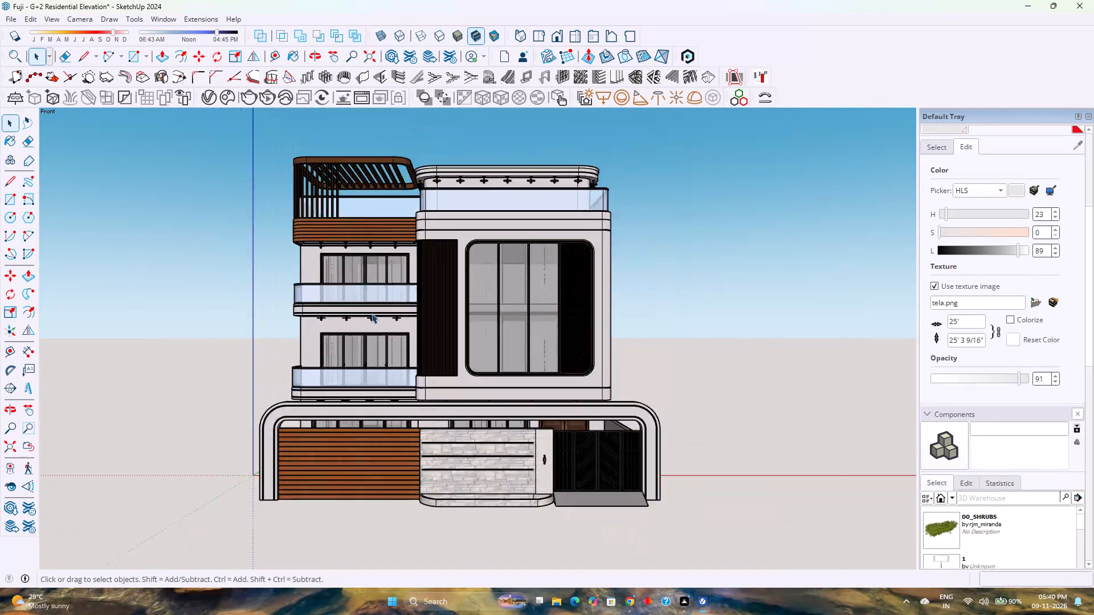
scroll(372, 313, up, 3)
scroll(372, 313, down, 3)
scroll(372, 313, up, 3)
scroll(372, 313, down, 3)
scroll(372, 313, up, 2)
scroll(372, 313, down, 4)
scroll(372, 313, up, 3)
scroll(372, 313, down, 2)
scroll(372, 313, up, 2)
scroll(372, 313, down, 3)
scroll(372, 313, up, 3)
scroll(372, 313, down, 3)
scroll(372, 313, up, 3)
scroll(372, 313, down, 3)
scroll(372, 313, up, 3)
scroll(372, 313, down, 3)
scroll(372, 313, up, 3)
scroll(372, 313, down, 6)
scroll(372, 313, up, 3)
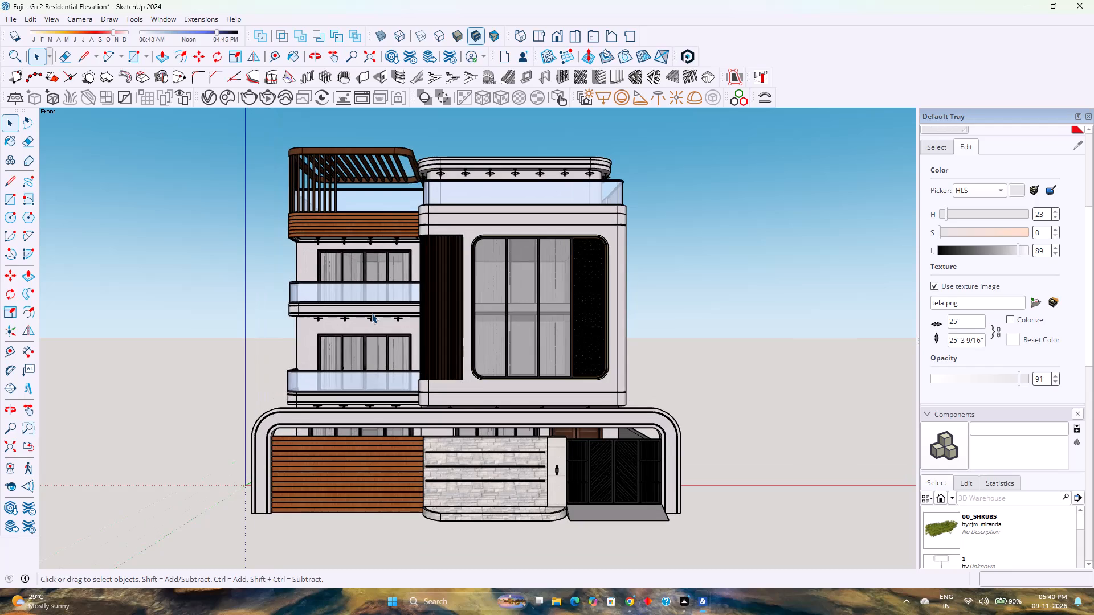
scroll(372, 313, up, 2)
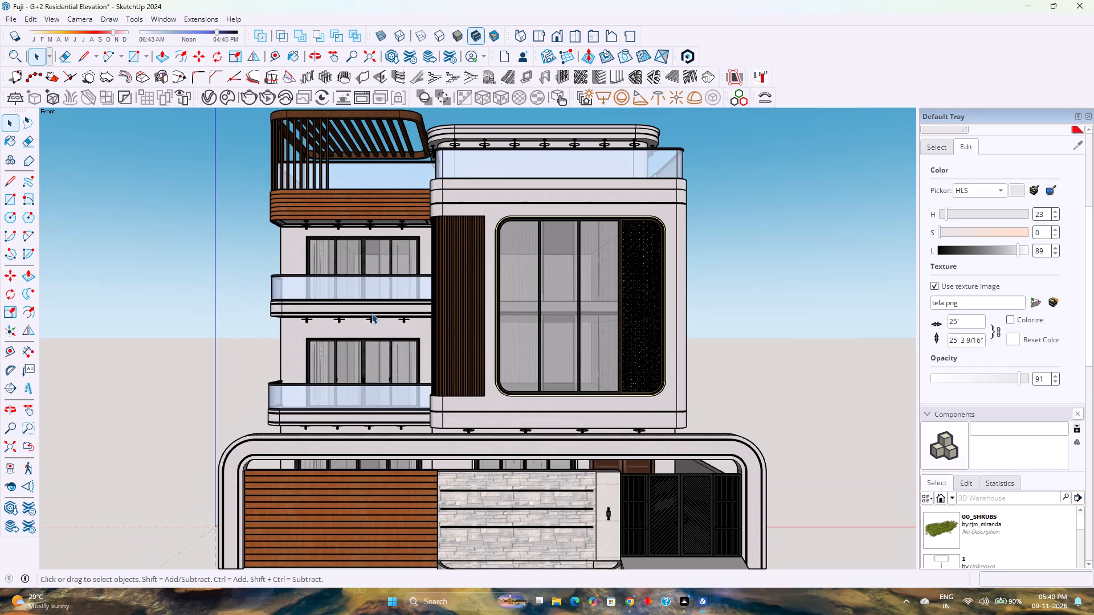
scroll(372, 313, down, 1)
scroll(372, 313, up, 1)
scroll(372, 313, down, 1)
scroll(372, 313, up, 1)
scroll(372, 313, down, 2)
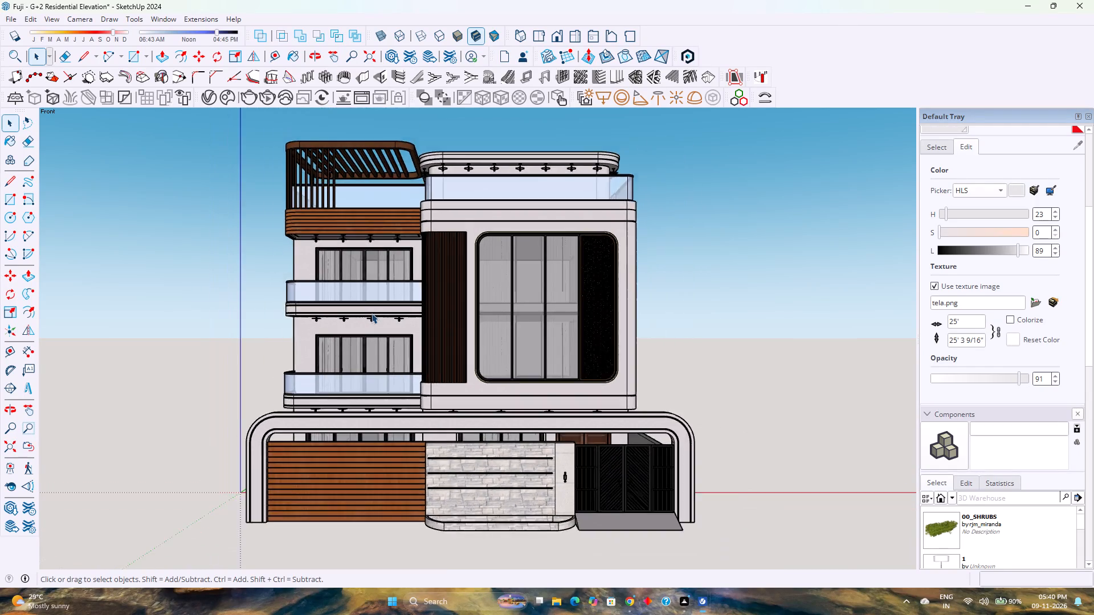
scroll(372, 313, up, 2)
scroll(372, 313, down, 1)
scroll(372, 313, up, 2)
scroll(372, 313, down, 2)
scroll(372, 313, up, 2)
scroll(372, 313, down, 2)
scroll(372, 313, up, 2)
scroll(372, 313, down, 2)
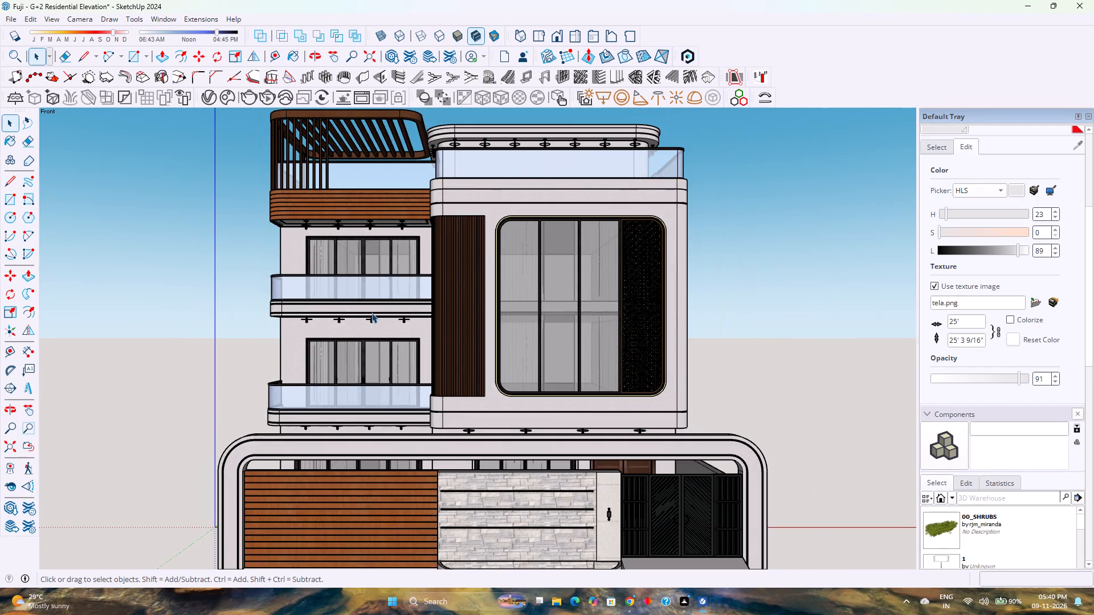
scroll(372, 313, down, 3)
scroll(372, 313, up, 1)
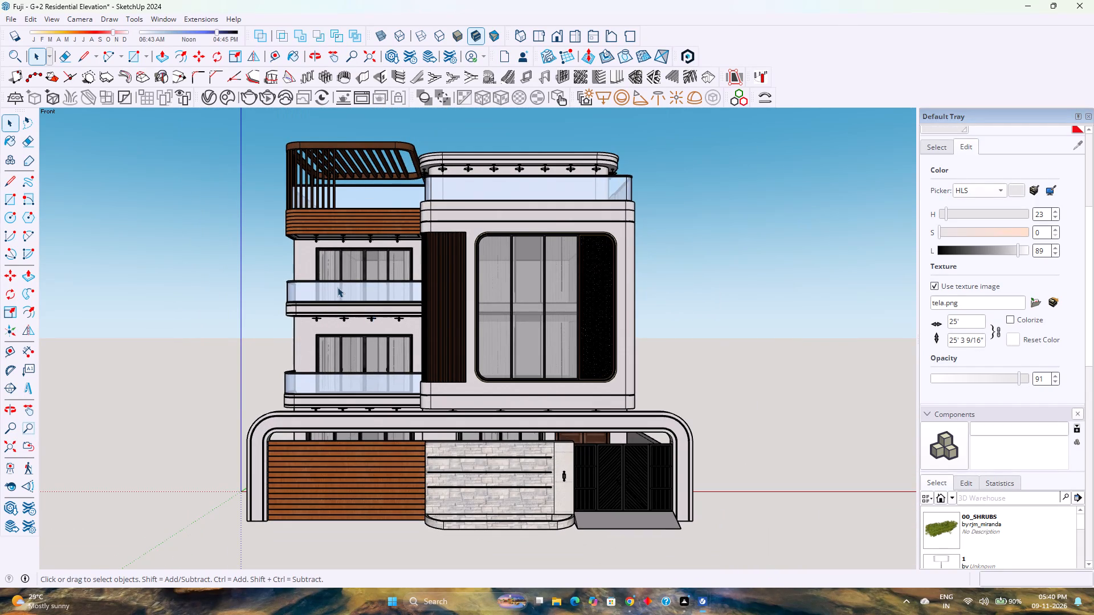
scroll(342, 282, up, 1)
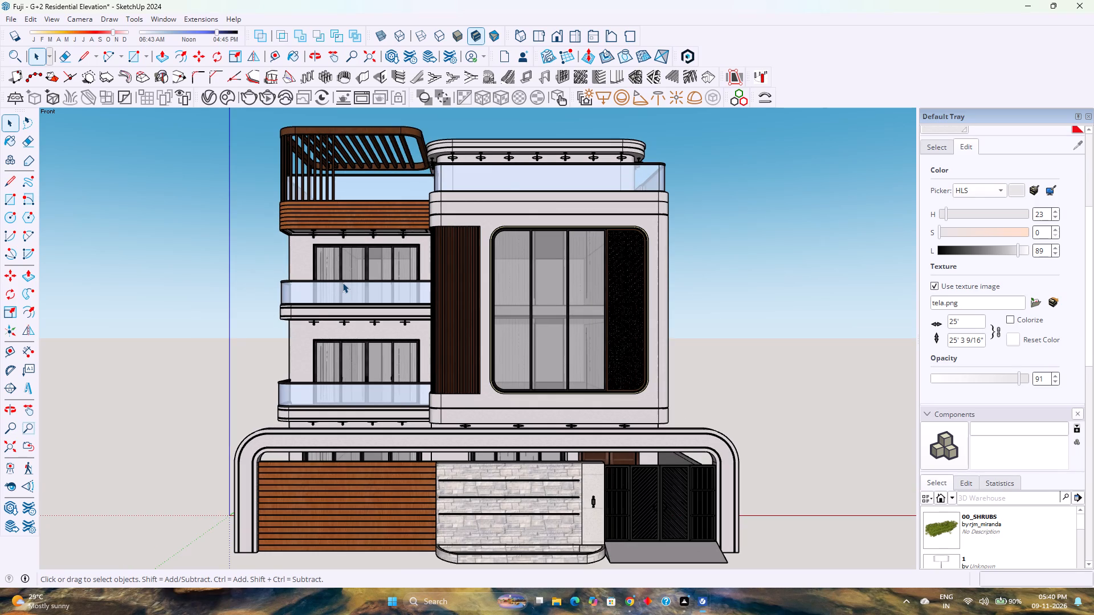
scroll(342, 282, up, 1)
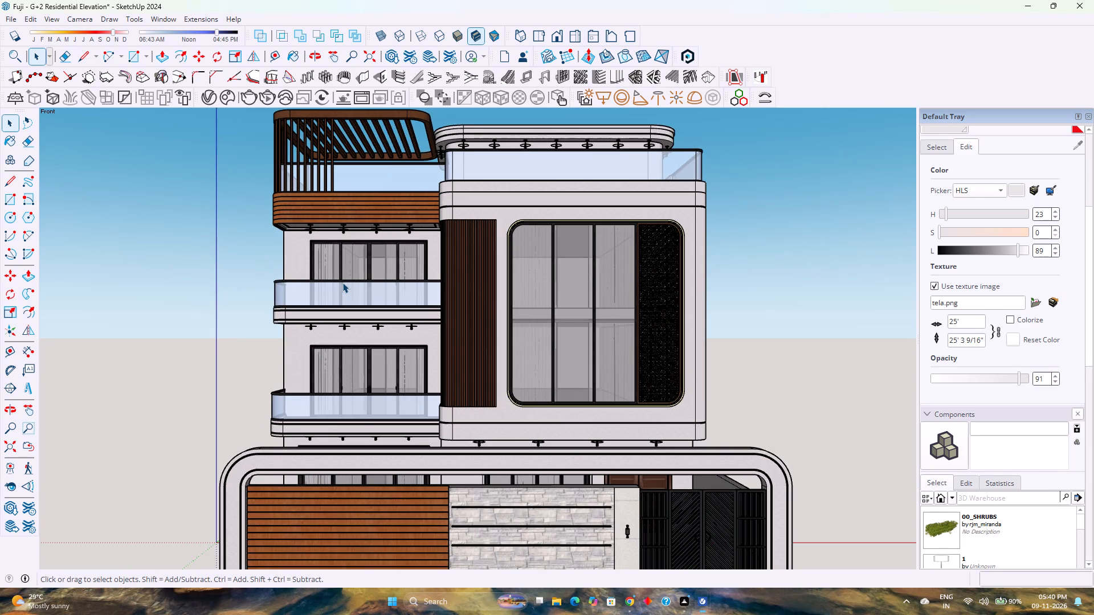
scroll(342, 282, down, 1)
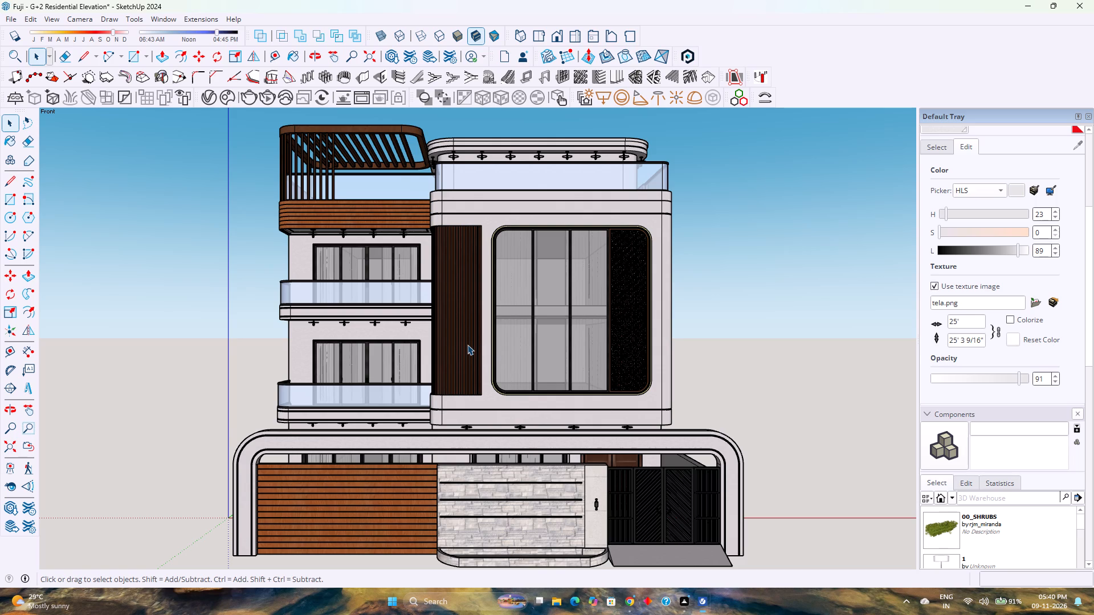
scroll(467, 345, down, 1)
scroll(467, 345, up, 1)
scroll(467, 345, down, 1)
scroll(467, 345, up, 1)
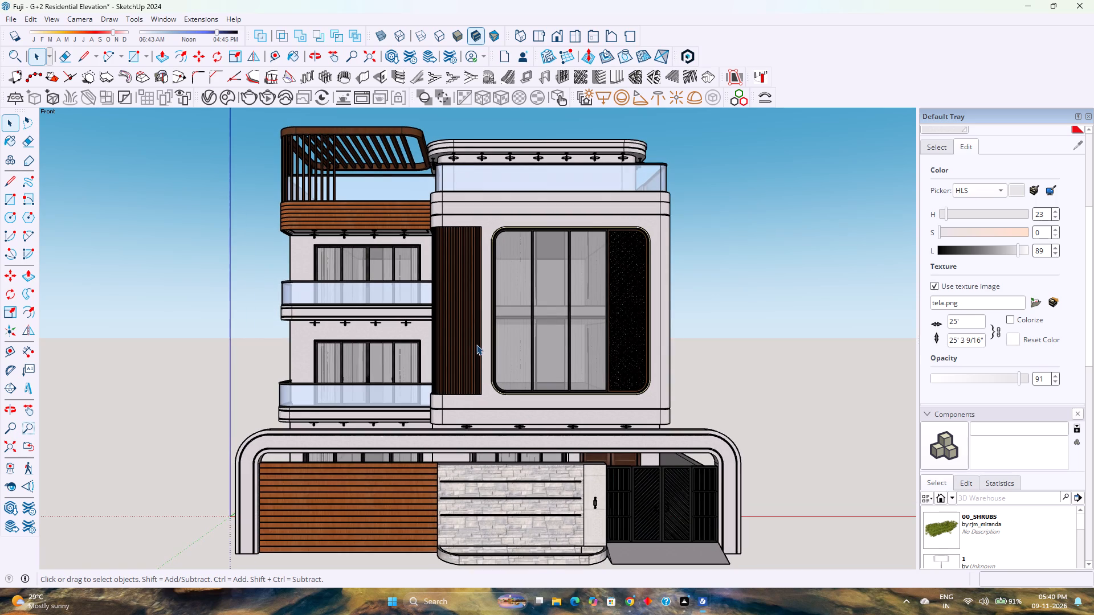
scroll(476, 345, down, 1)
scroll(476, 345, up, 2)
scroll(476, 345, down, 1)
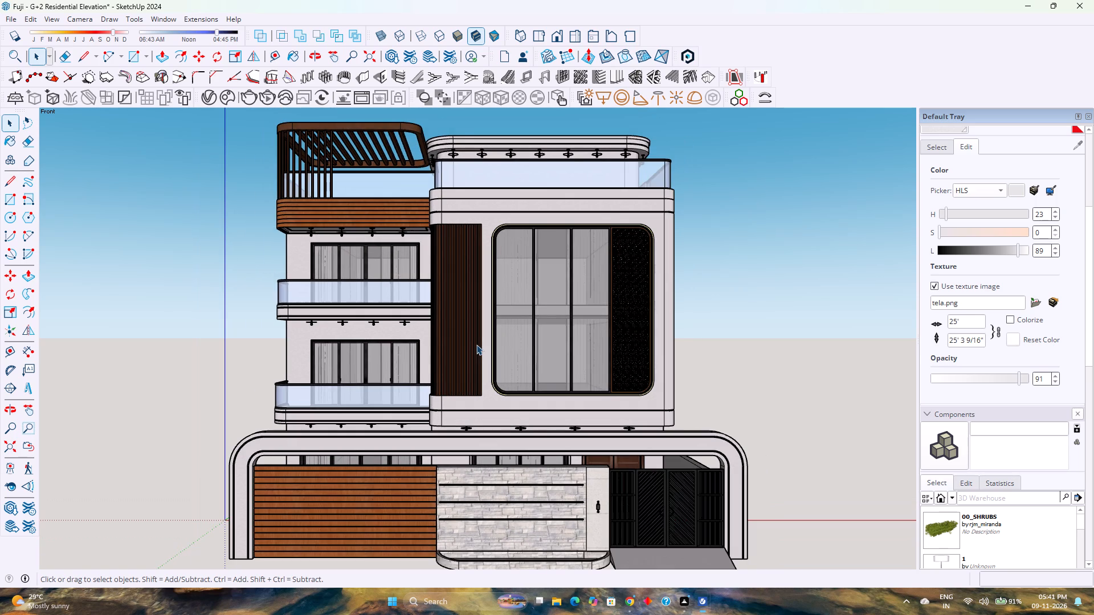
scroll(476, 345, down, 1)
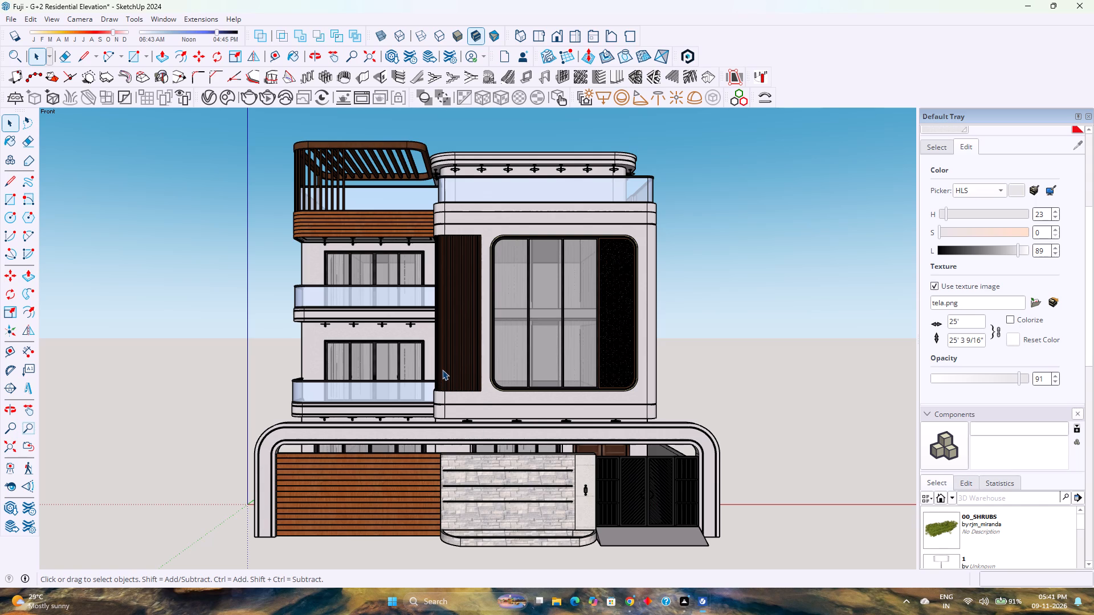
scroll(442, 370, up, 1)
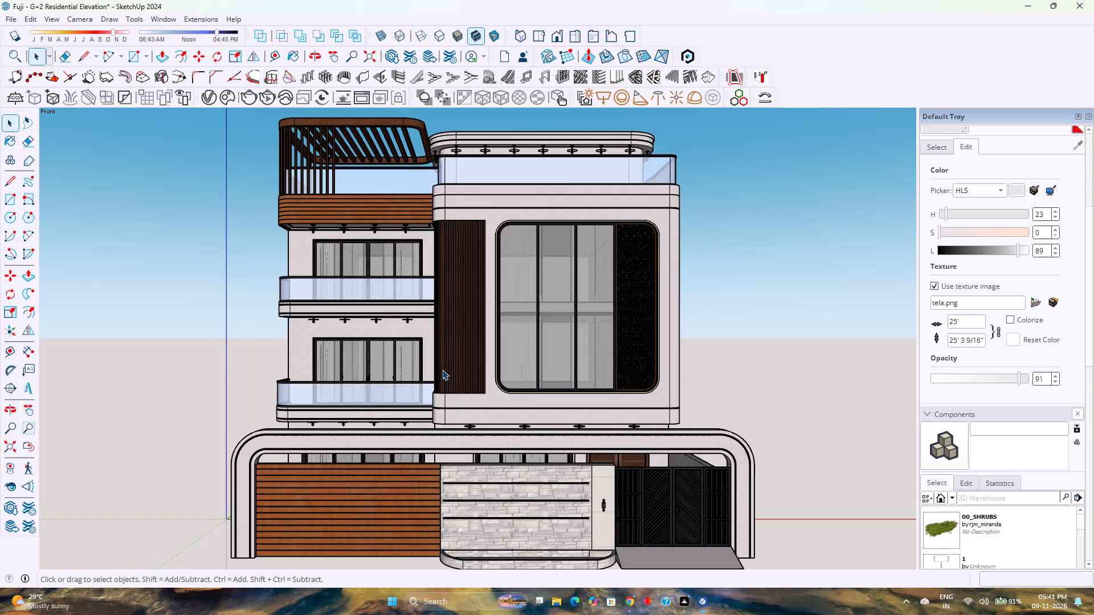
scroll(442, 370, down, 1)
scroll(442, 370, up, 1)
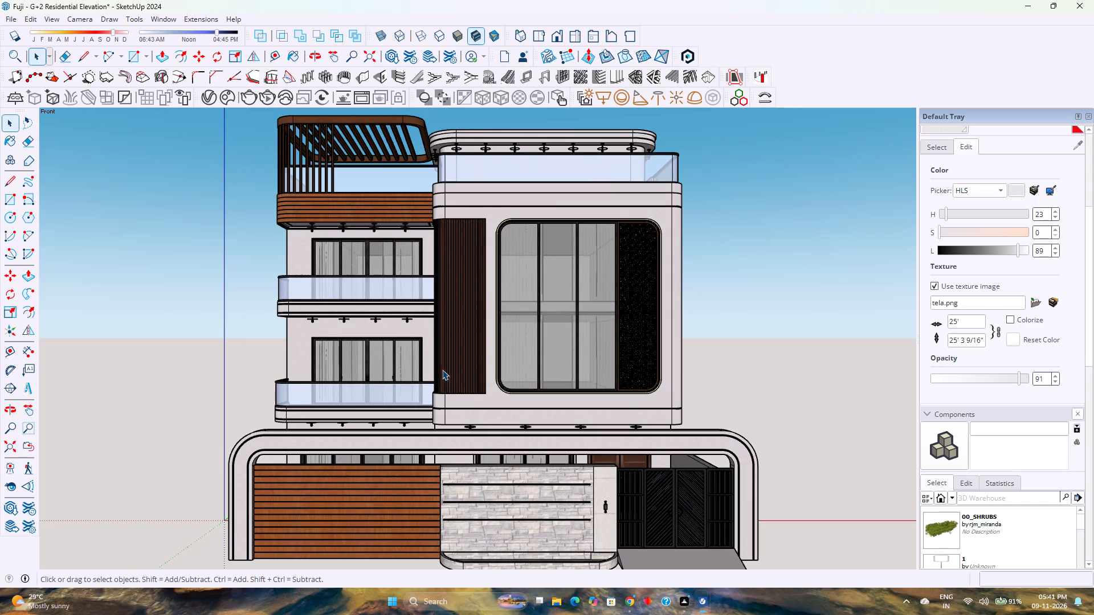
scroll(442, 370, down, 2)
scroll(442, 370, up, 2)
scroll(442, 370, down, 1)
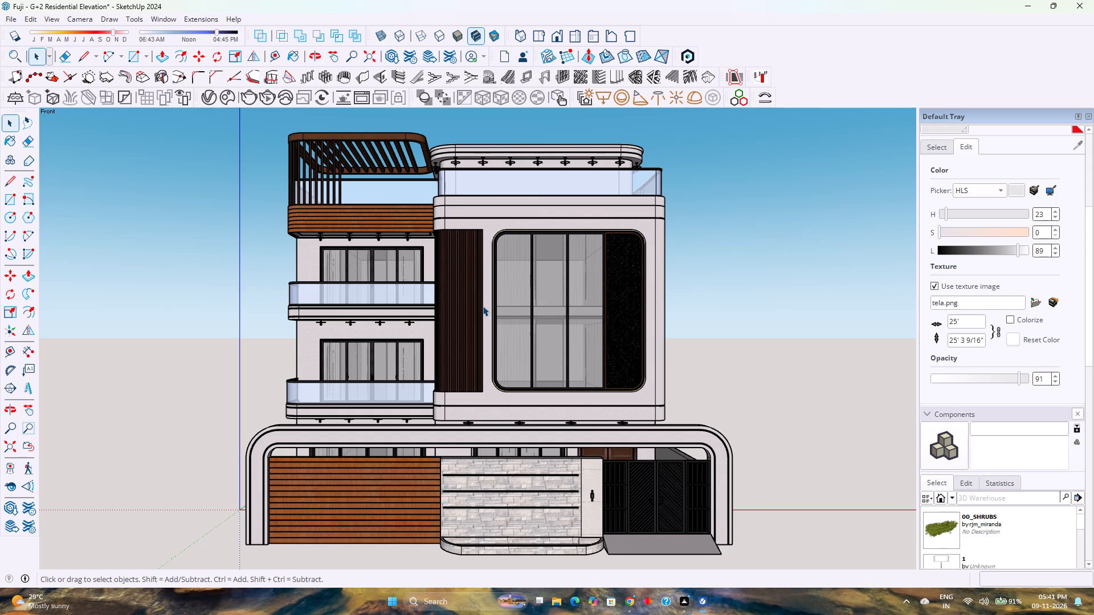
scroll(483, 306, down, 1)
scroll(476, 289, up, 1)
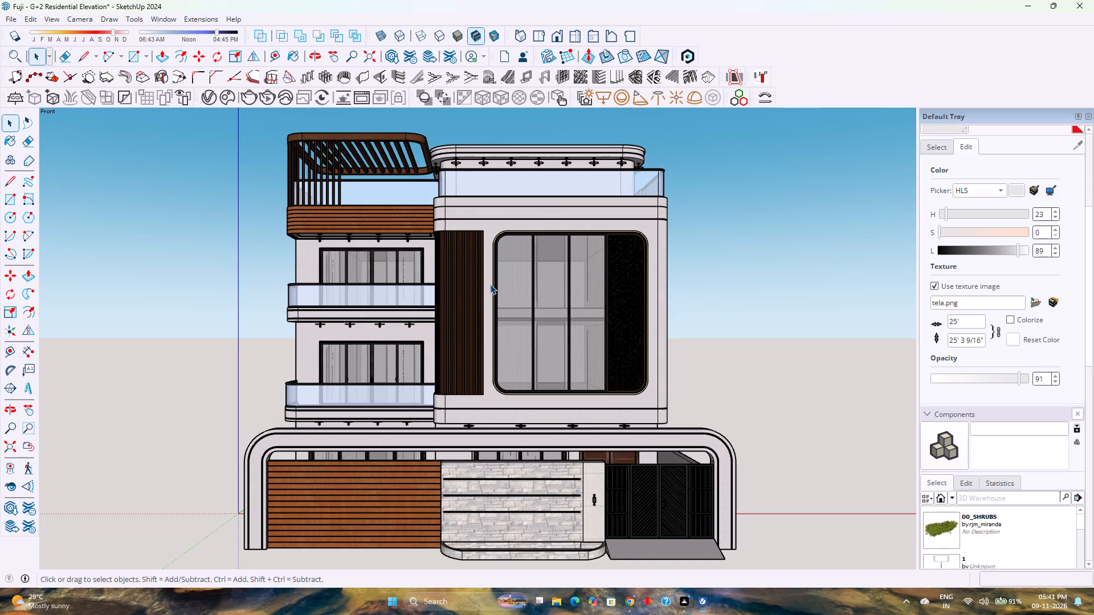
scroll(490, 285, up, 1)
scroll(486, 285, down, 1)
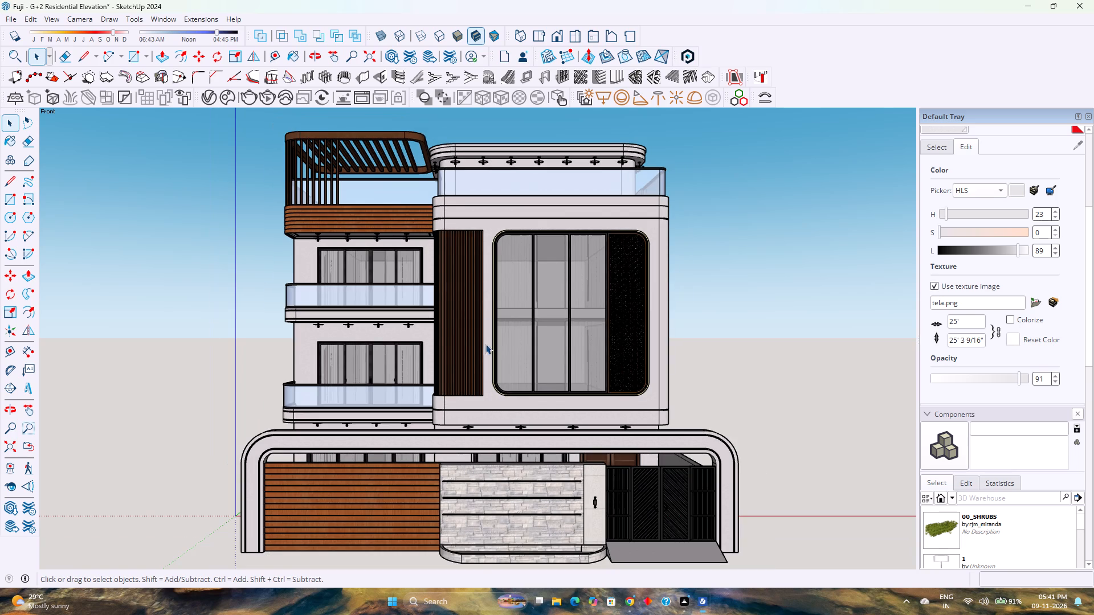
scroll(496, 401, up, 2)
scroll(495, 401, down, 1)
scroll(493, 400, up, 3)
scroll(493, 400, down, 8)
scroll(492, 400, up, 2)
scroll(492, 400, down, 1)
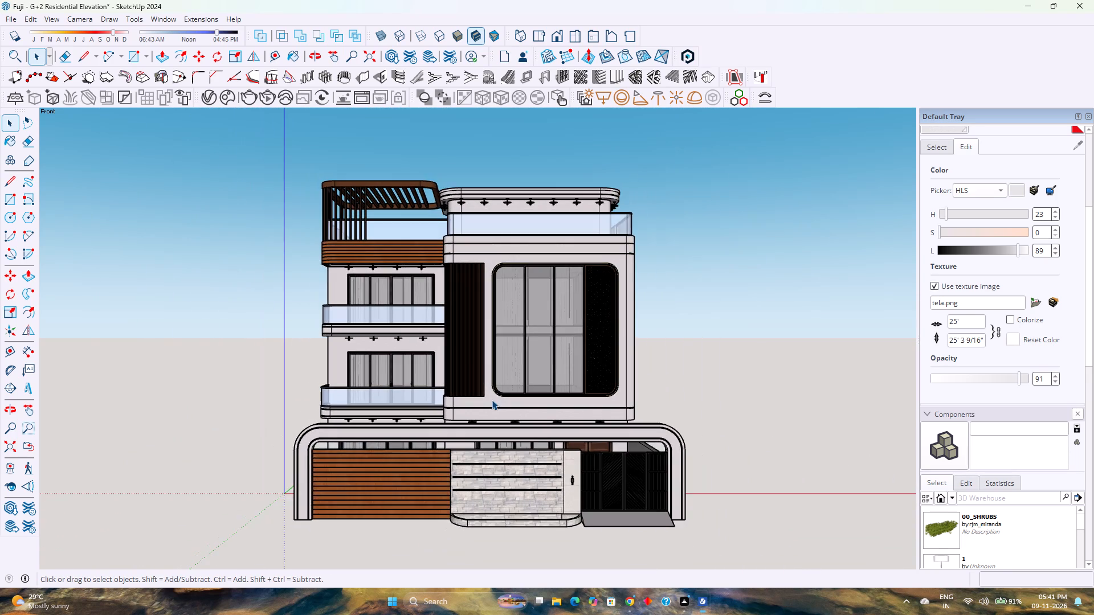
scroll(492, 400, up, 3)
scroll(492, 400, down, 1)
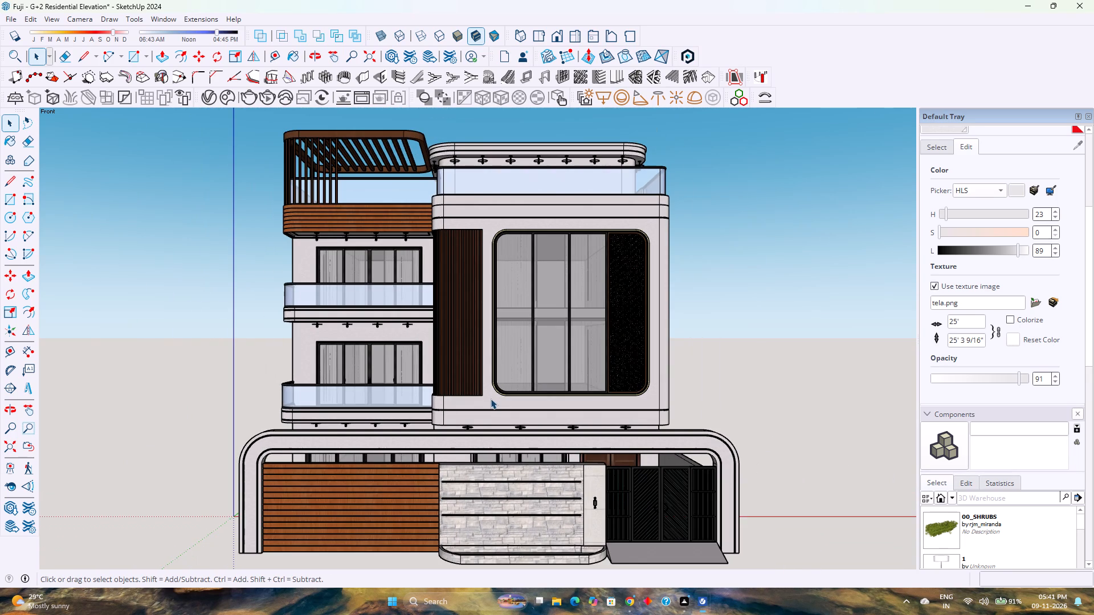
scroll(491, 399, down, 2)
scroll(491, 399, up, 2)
Examine the facade from slightly angled and raised frontal viewpoints, including the balconies, terrace, pergola and large framed window.
middle_drag(462, 402, 504, 389)
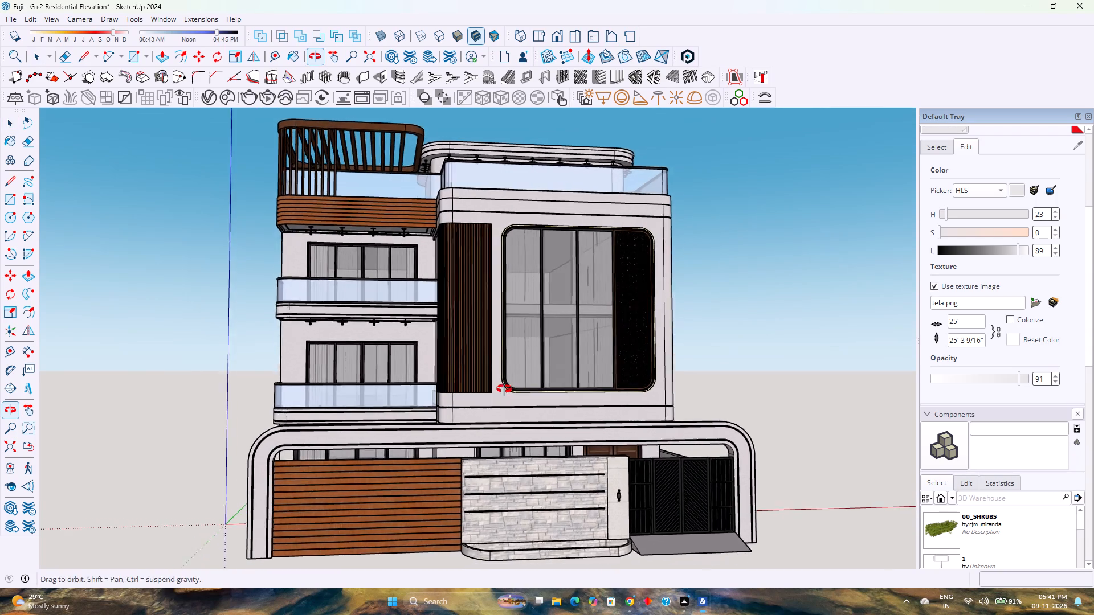
middle_drag(504, 389, 505, 389)
scroll(507, 389, down, 3)
scroll(580, 330, up, 2)
scroll(581, 333, down, 2)
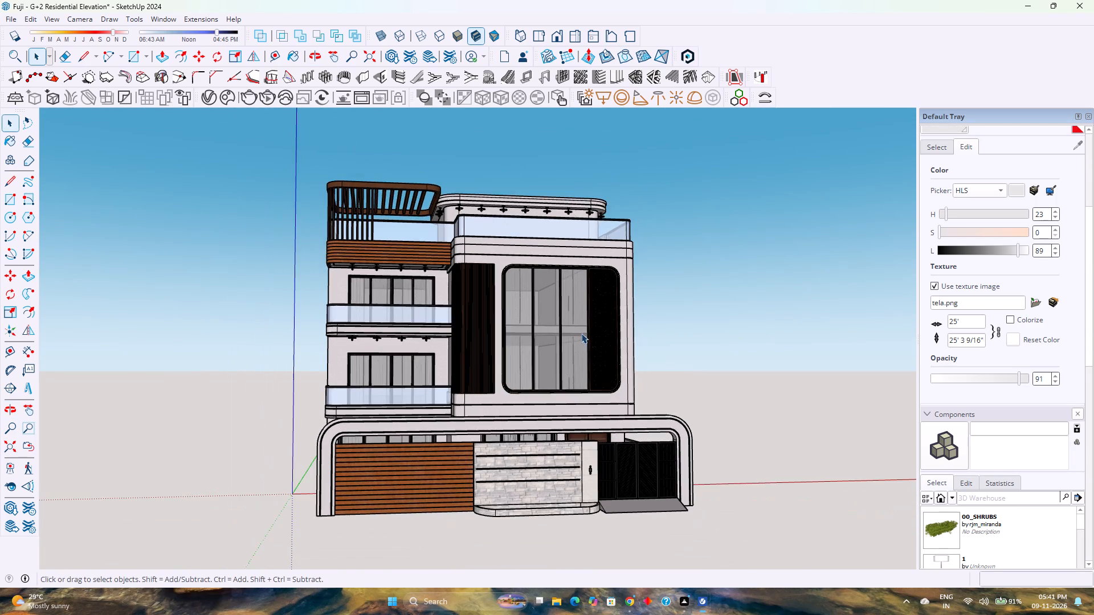
scroll(581, 334, up, 3)
scroll(581, 334, down, 3)
scroll(575, 342, up, 1)
middle_drag(574, 342, 567, 346)
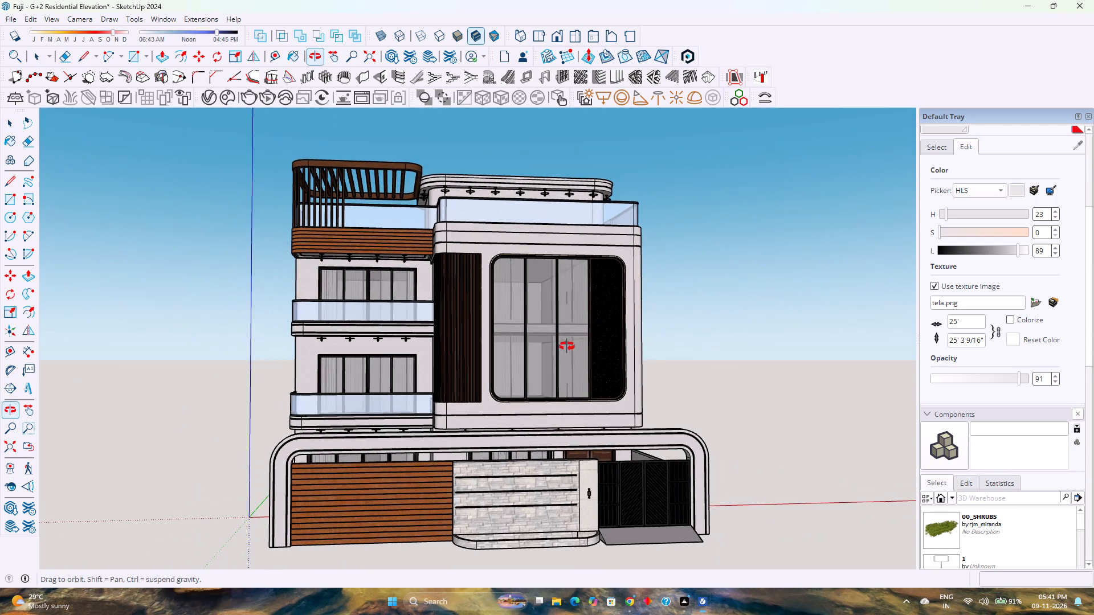
middle_drag(567, 346, 548, 354)
scroll(548, 354, down, 2)
middle_drag(552, 353, 510, 382)
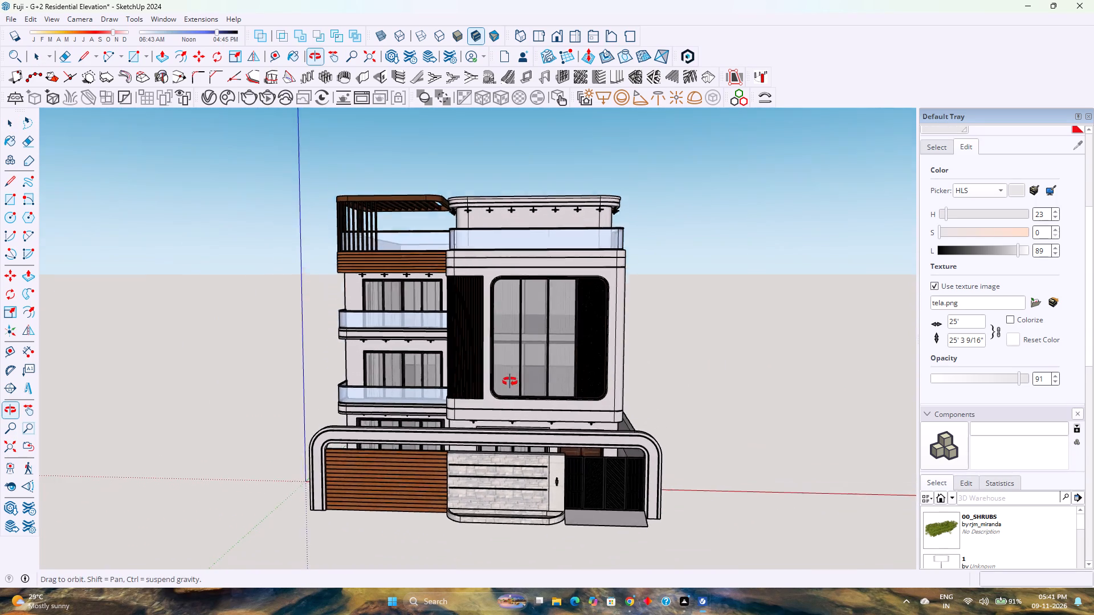
middle_drag(510, 382, 509, 384)
middle_click(509, 384)
scroll(509, 375, down, 3)
scroll(435, 324, up, 3)
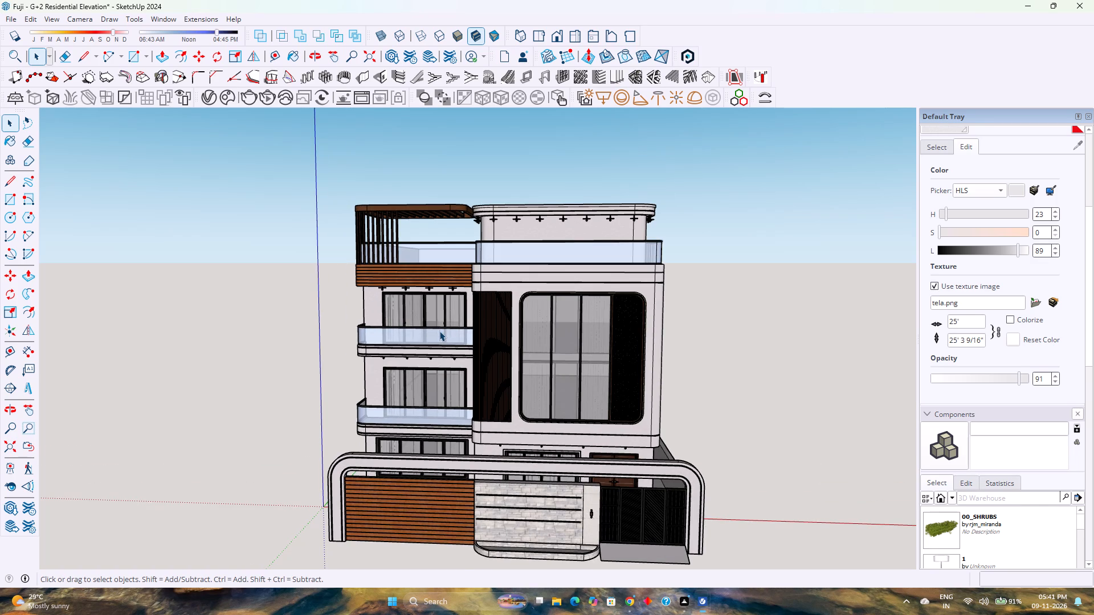
scroll(437, 331, up, 2)
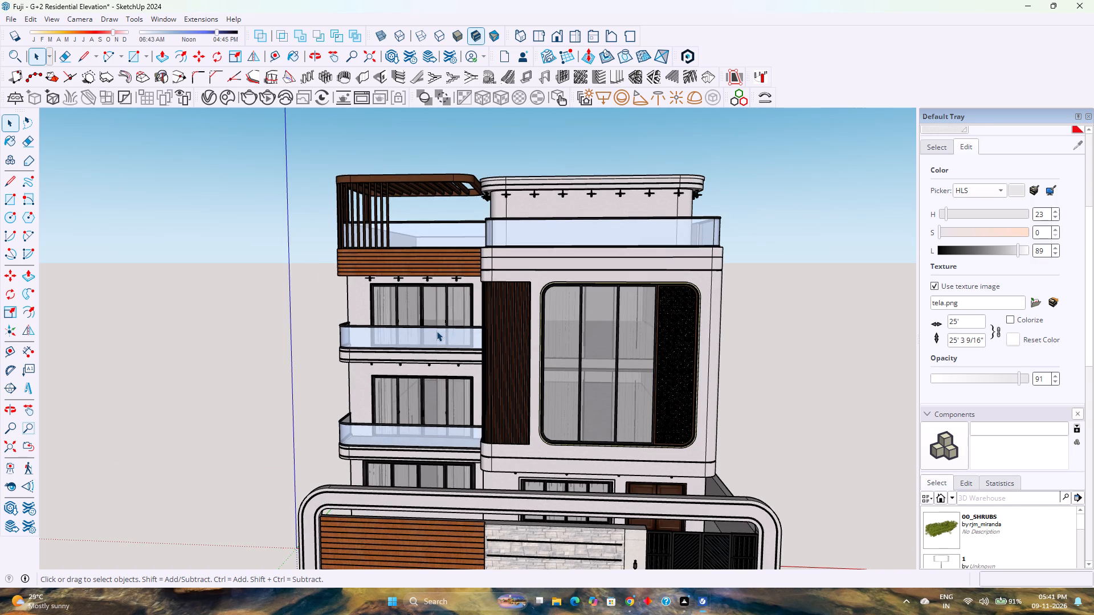
scroll(436, 331, down, 2)
scroll(436, 331, up, 2)
scroll(436, 331, down, 2)
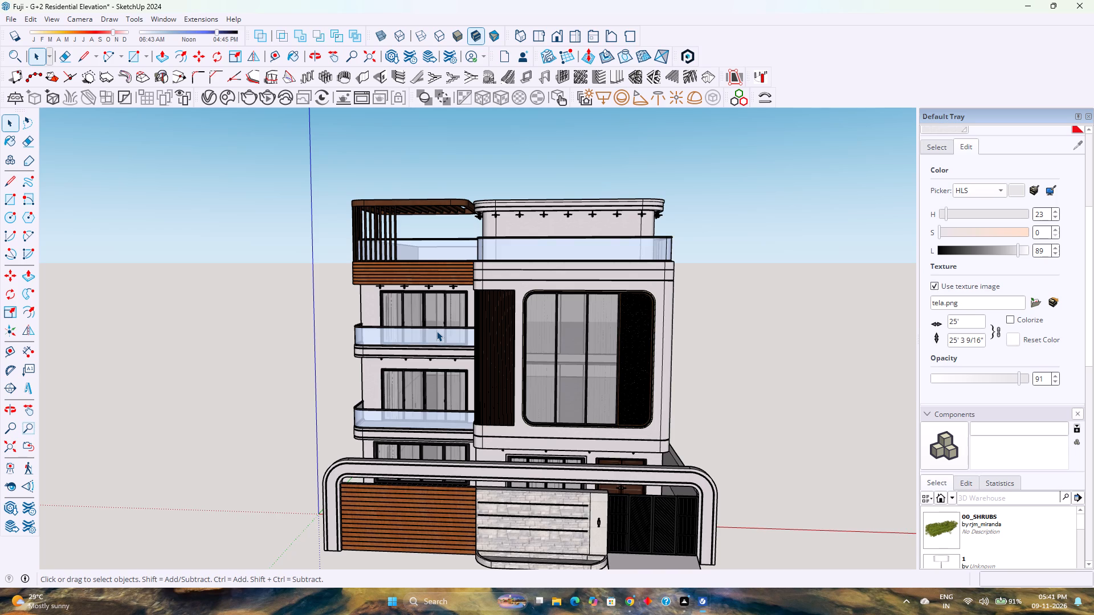
scroll(436, 331, up, 2)
scroll(436, 331, down, 2)
scroll(436, 331, up, 2)
scroll(436, 331, down, 3)
scroll(465, 367, up, 3)
scroll(465, 367, down, 1)
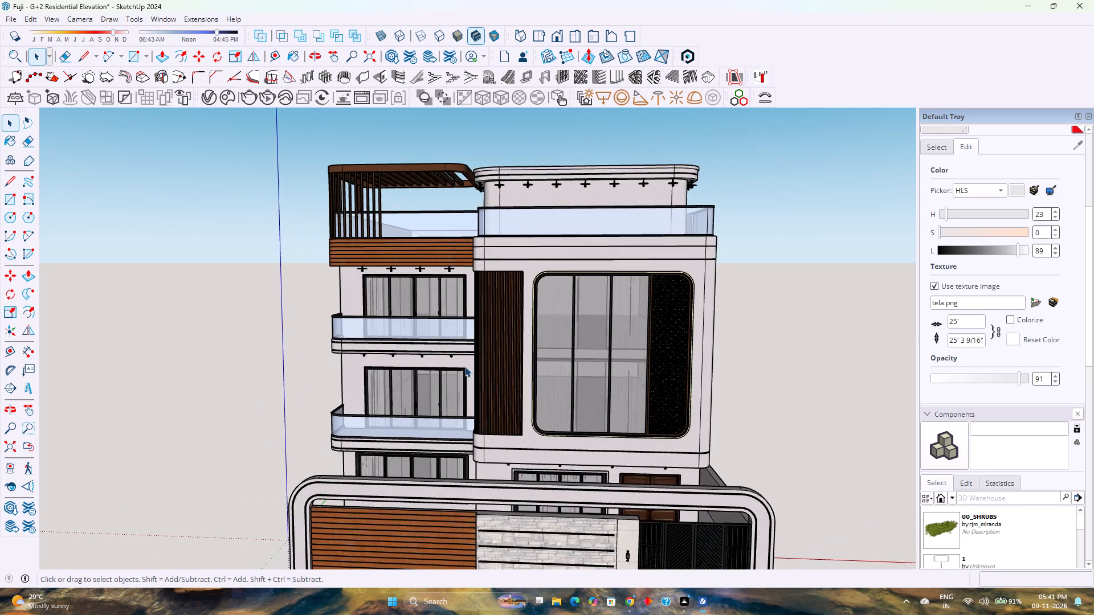
scroll(465, 367, down, 5)
Examine the elevation from eye level and a lower angled viewpoint, including the balcony undersides, pergola slats and compound gate.
middle_drag(484, 391, 510, 363)
middle_click(510, 363)
scroll(581, 395, up, 3)
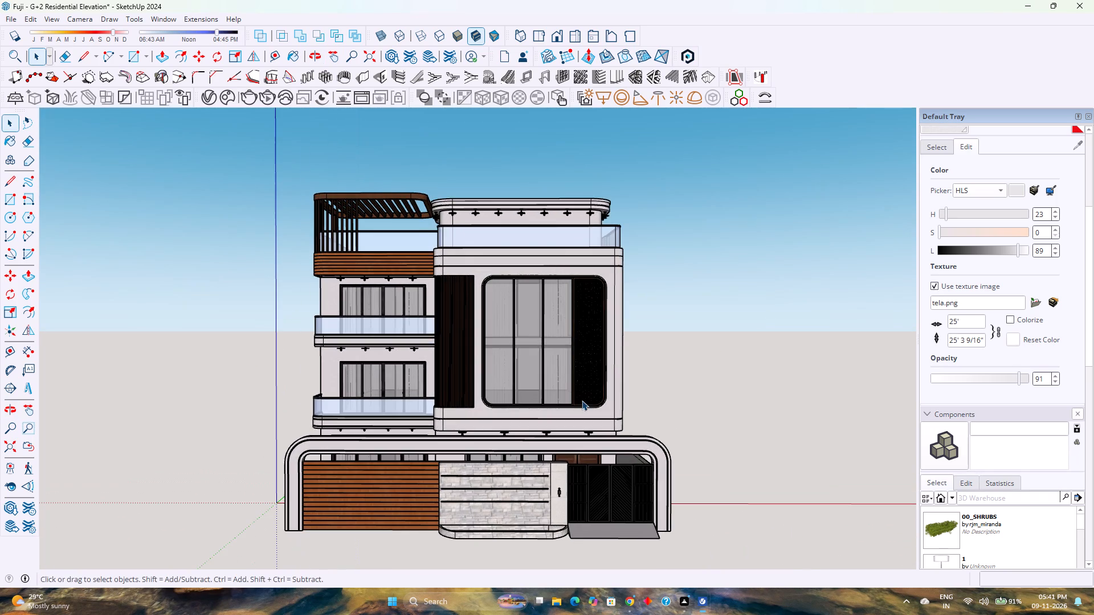
scroll(533, 429, up, 1)
middle_drag(533, 429, 519, 396)
scroll(519, 396, down, 2)
scroll(579, 404, up, 3)
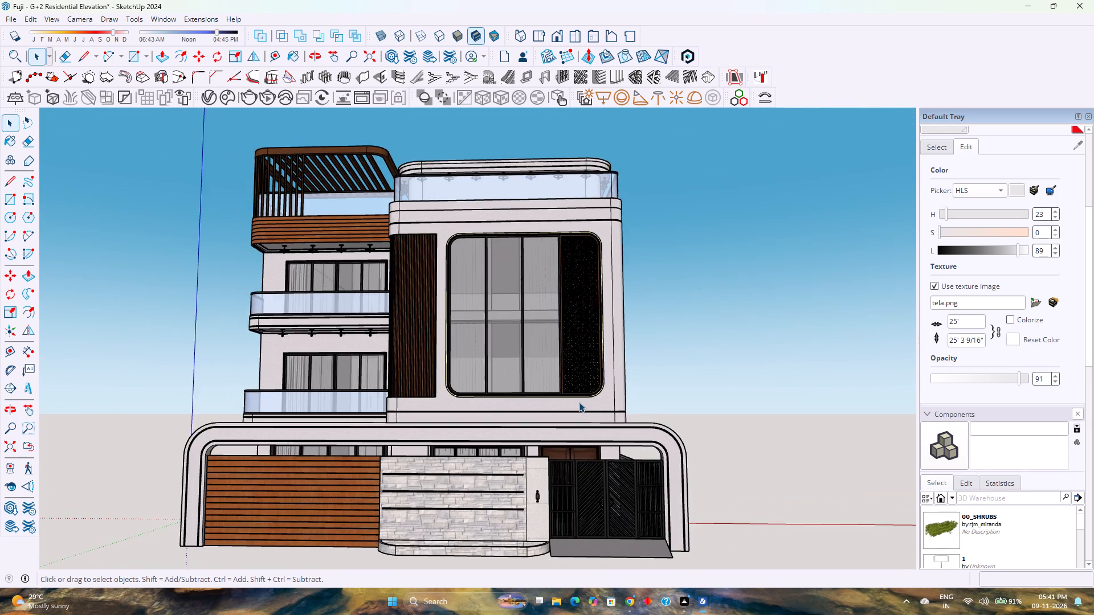
scroll(579, 402, up, 2)
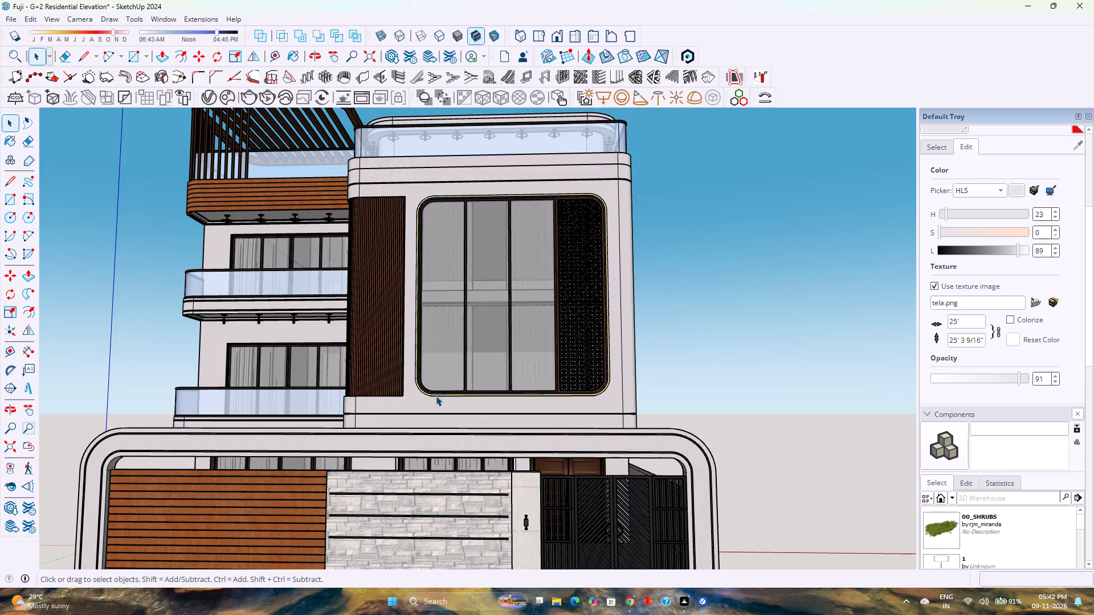
scroll(436, 396, down, 2)
scroll(436, 396, up, 2)
scroll(436, 396, down, 1)
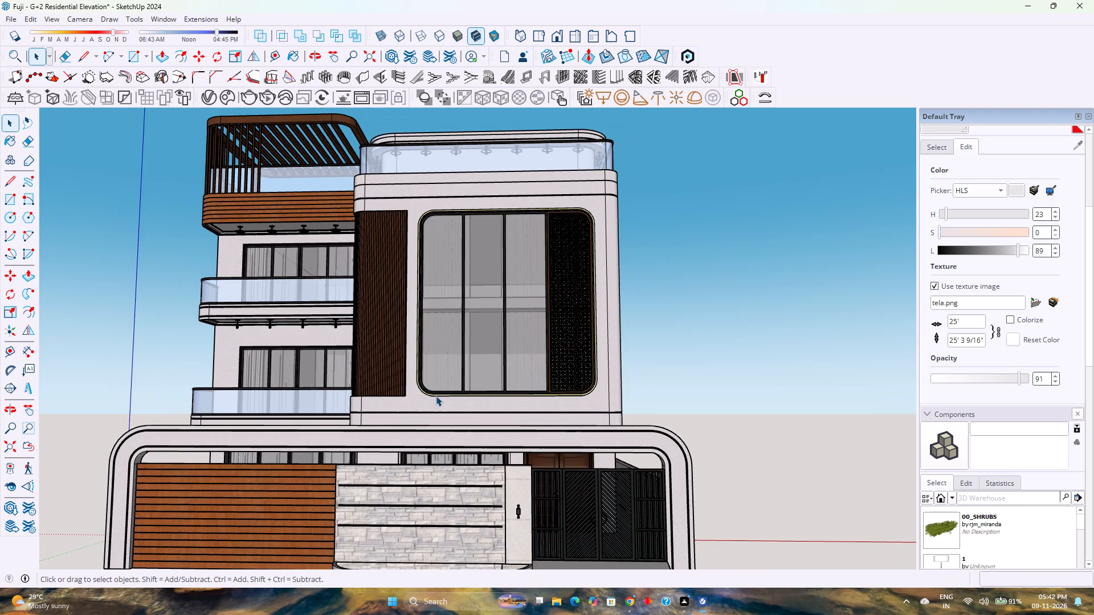
scroll(436, 396, down, 4)
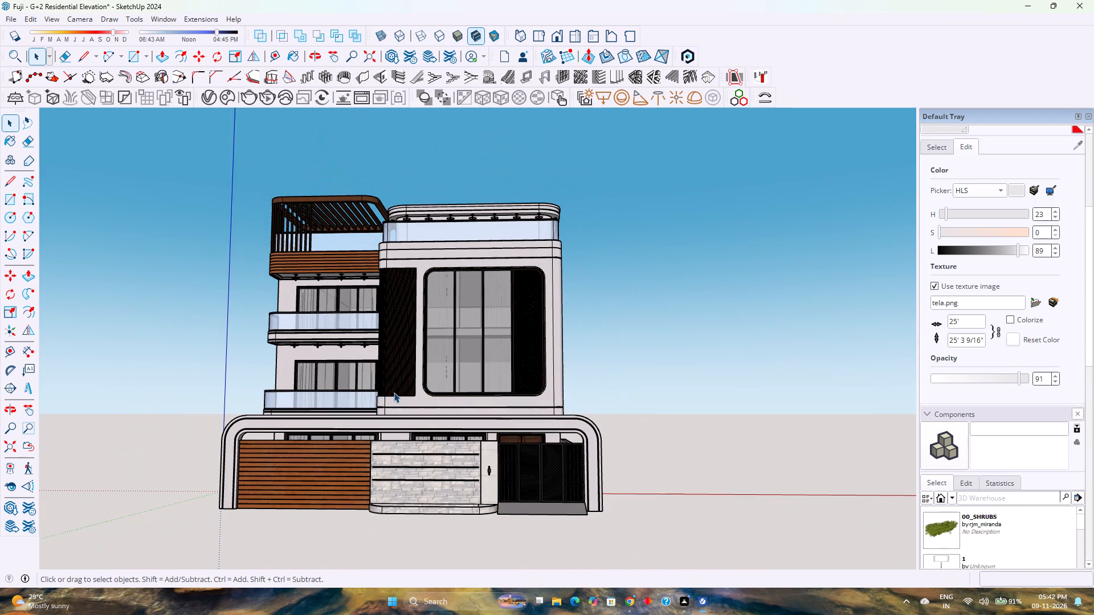
Return to the standard front view and frame the elevation closely down to the compound wall's base.
click(552, 42)
scroll(446, 353, up, 1)
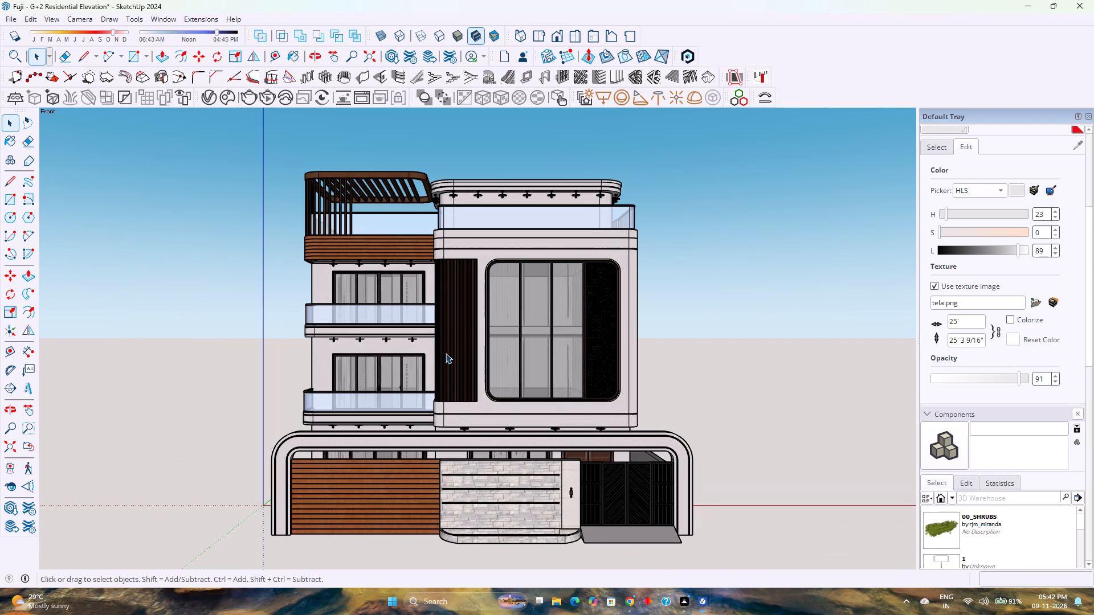
scroll(484, 453, up, 1)
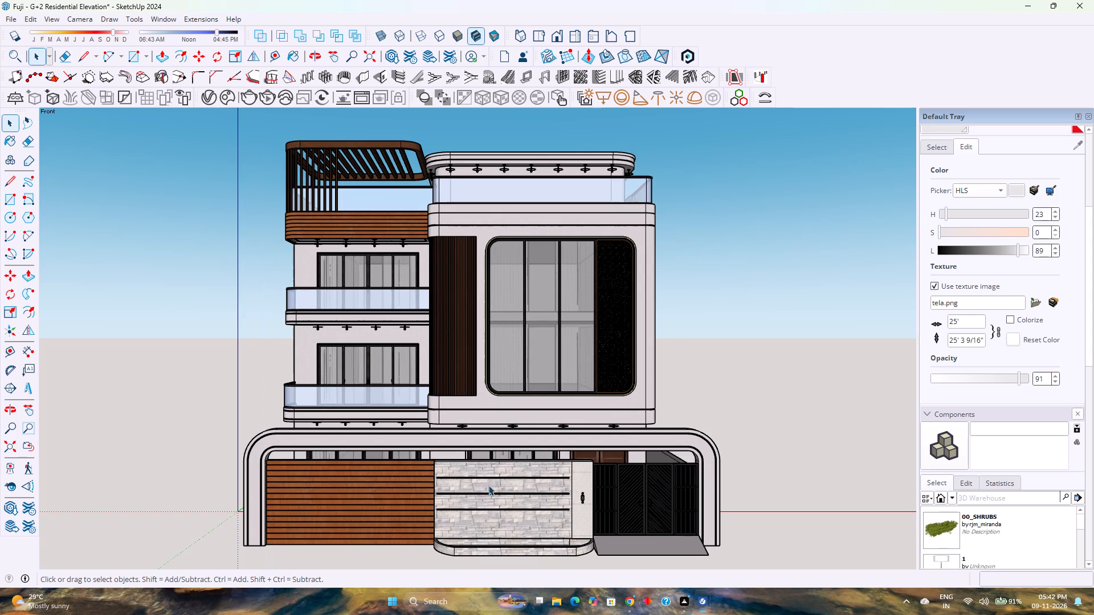
scroll(495, 535, up, 1)
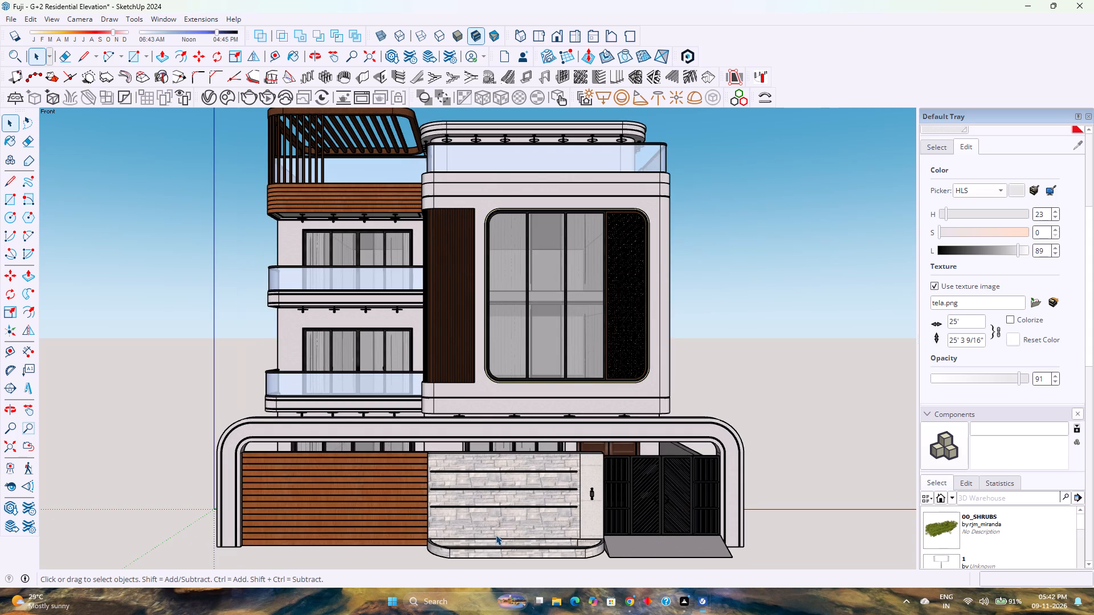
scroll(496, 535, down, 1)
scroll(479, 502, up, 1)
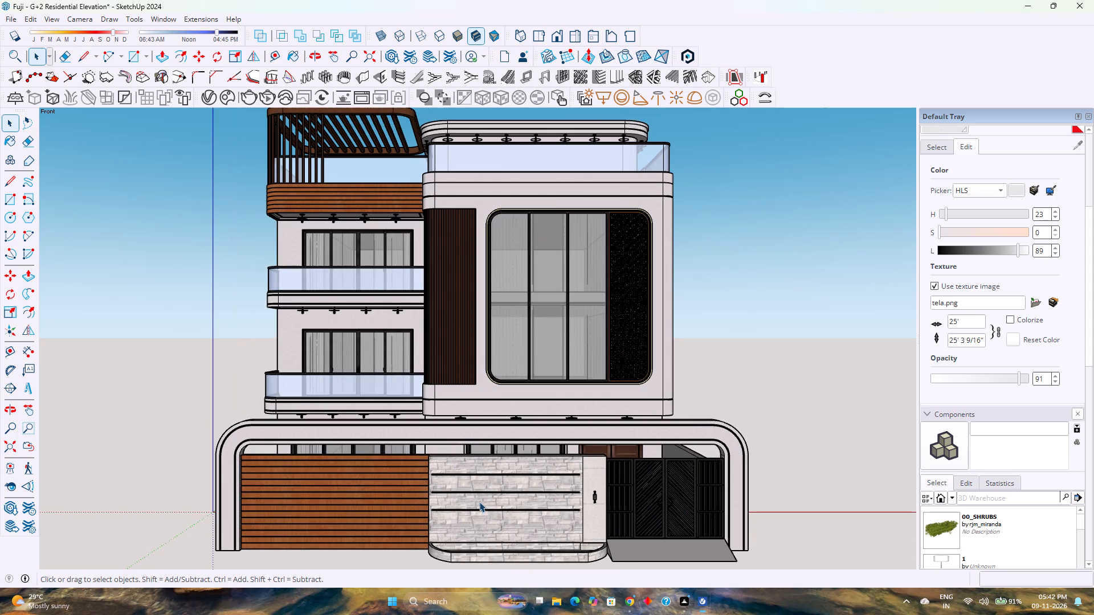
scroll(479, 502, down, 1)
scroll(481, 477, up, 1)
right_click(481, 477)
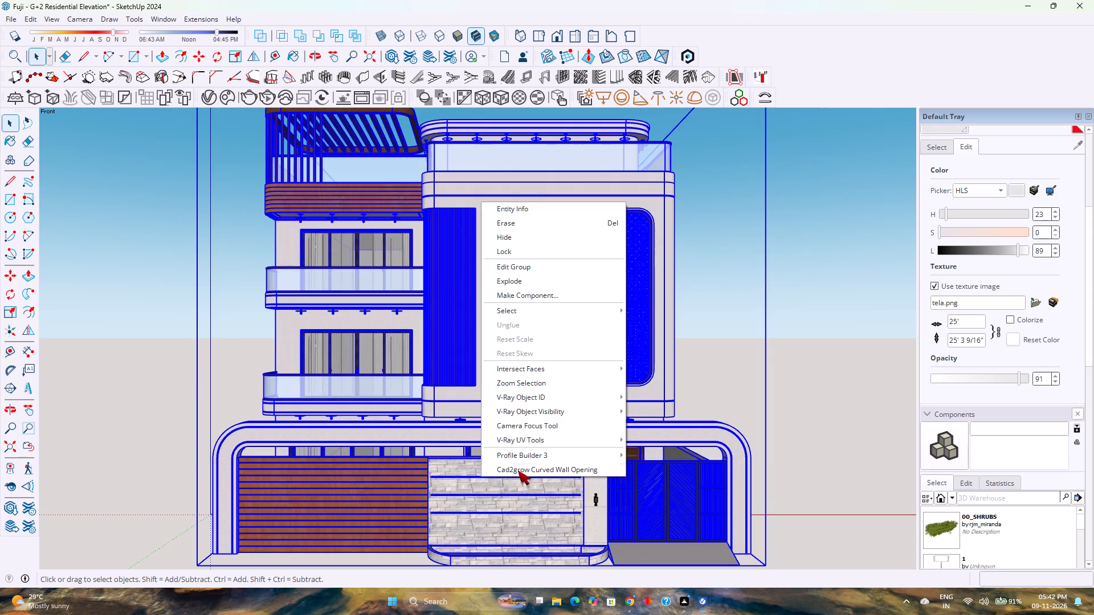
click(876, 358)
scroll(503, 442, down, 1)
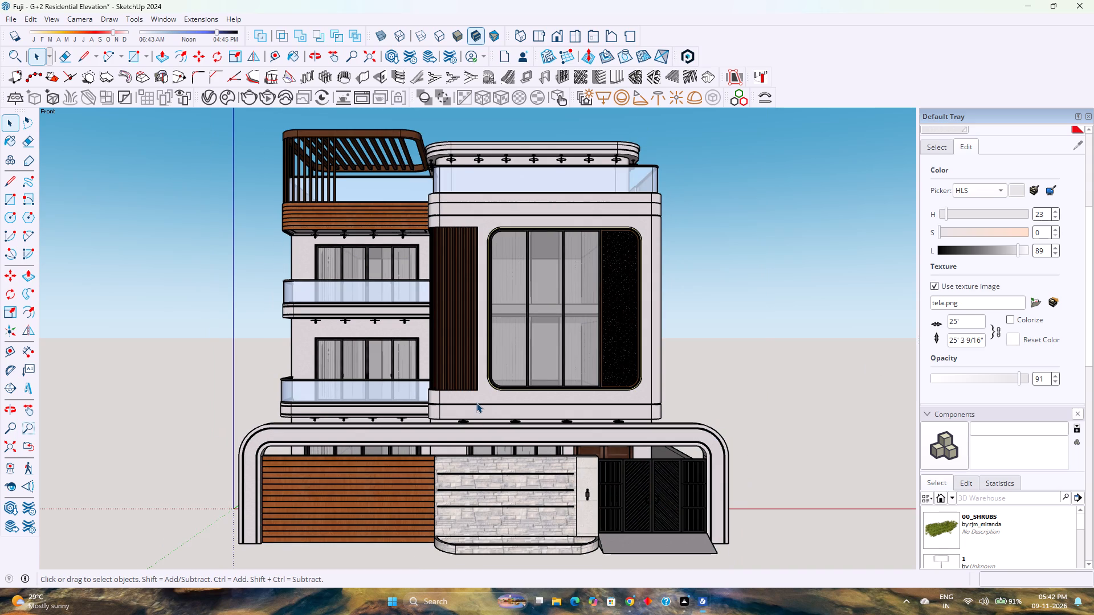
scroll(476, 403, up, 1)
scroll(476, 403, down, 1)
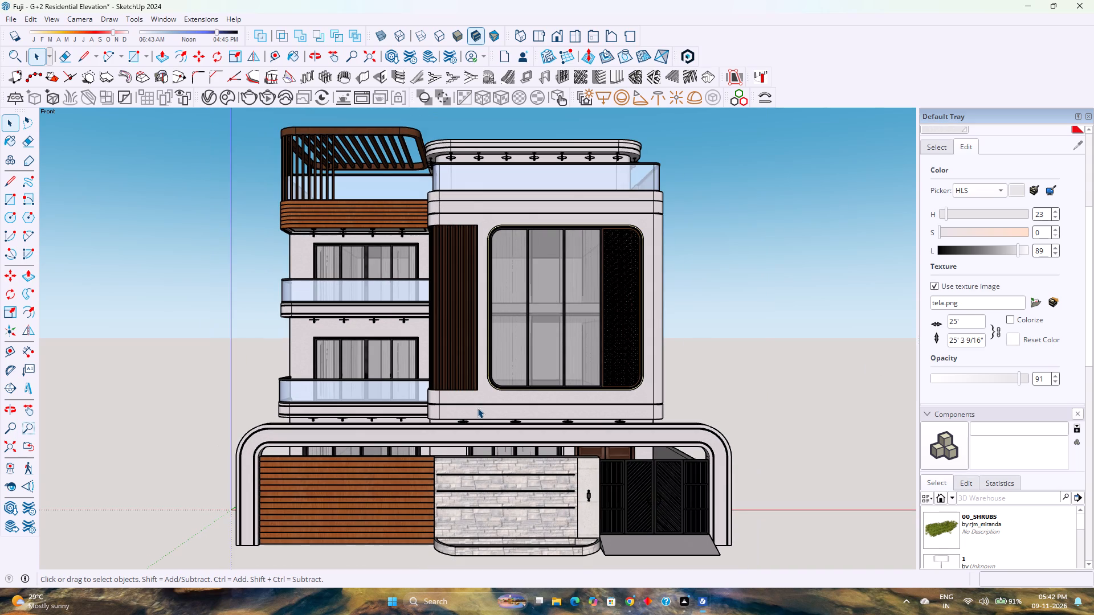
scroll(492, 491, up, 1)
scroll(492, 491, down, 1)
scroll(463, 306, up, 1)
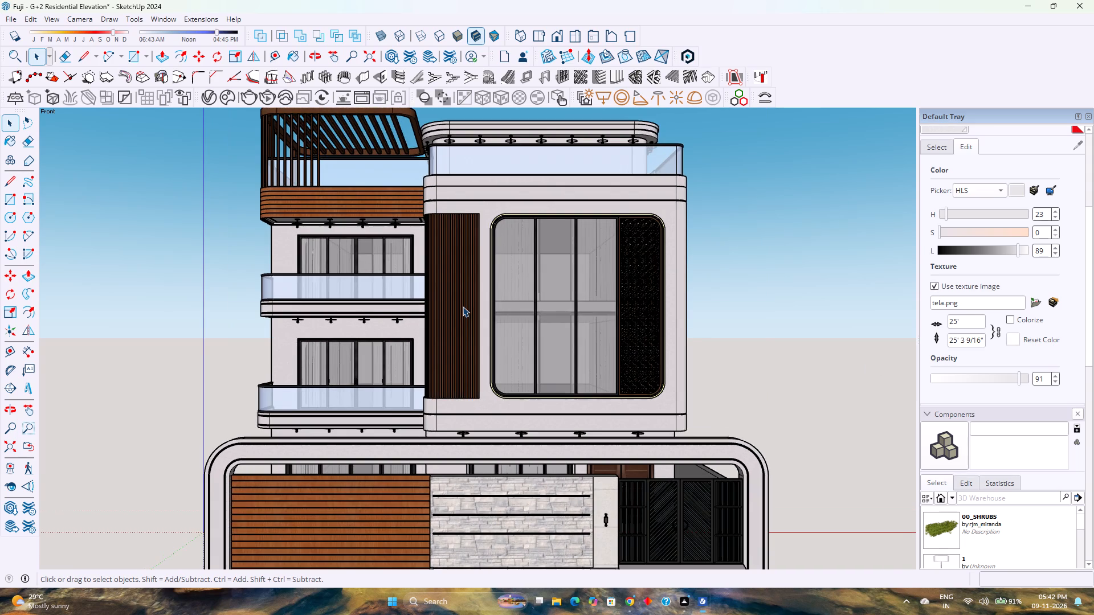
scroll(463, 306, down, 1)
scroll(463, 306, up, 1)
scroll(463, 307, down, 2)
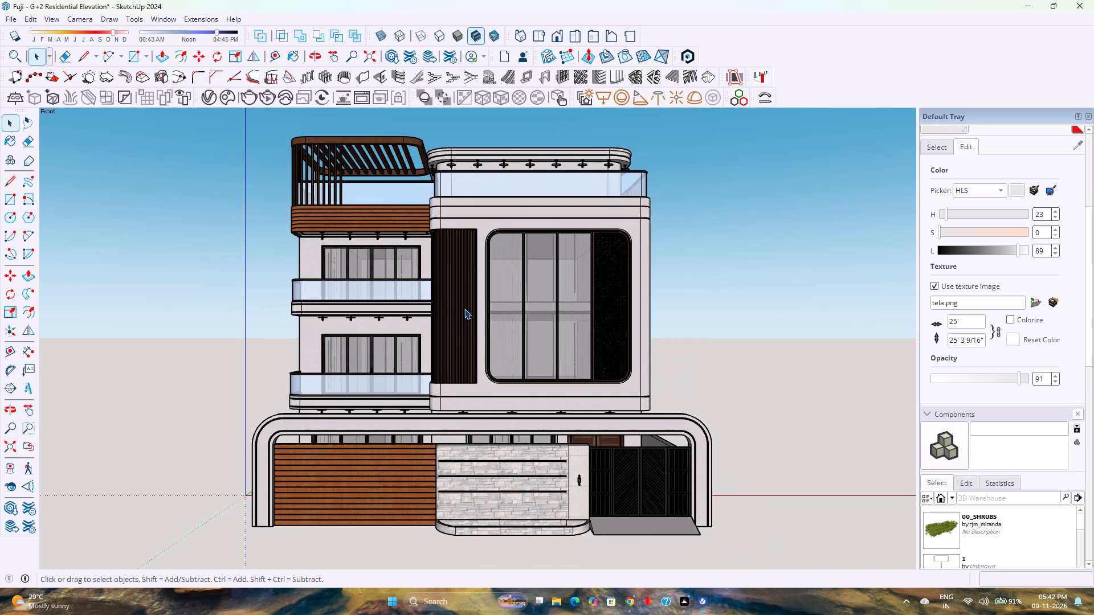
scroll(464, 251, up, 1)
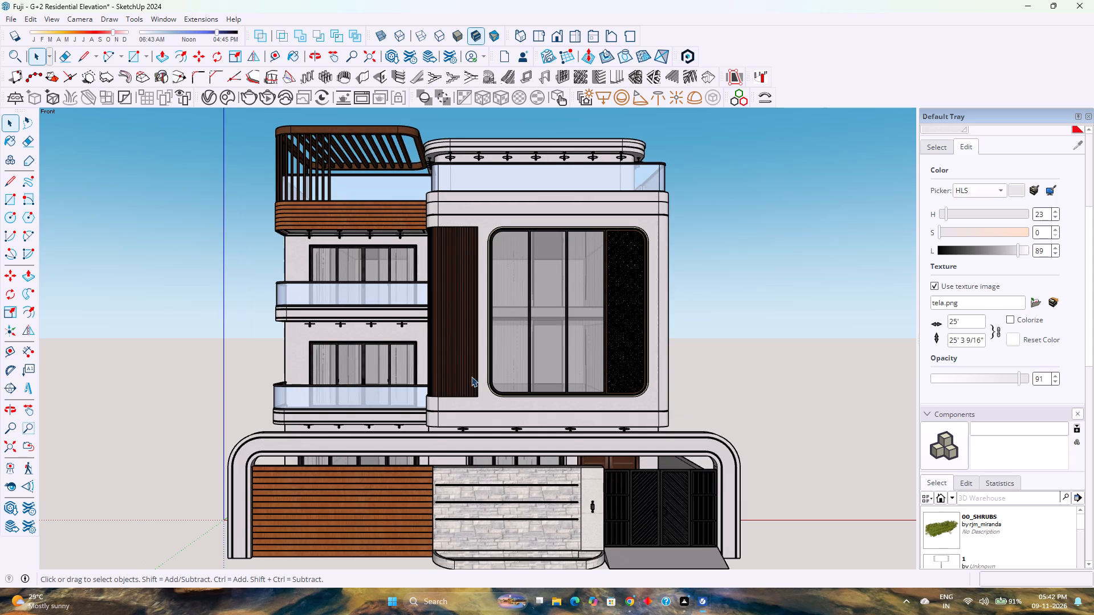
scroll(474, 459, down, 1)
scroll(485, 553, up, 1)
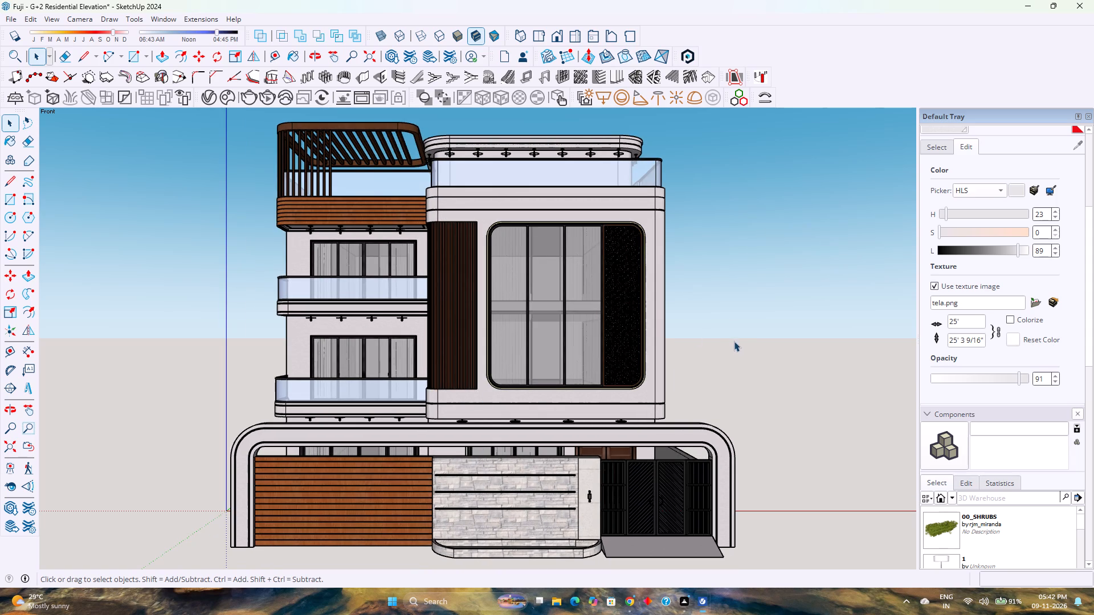
Examine the building in perspective from both front corners, including the side walls, balconies, pergola and compound wall, ending on an overall three-quarter view.
middle_drag(734, 341, 685, 315)
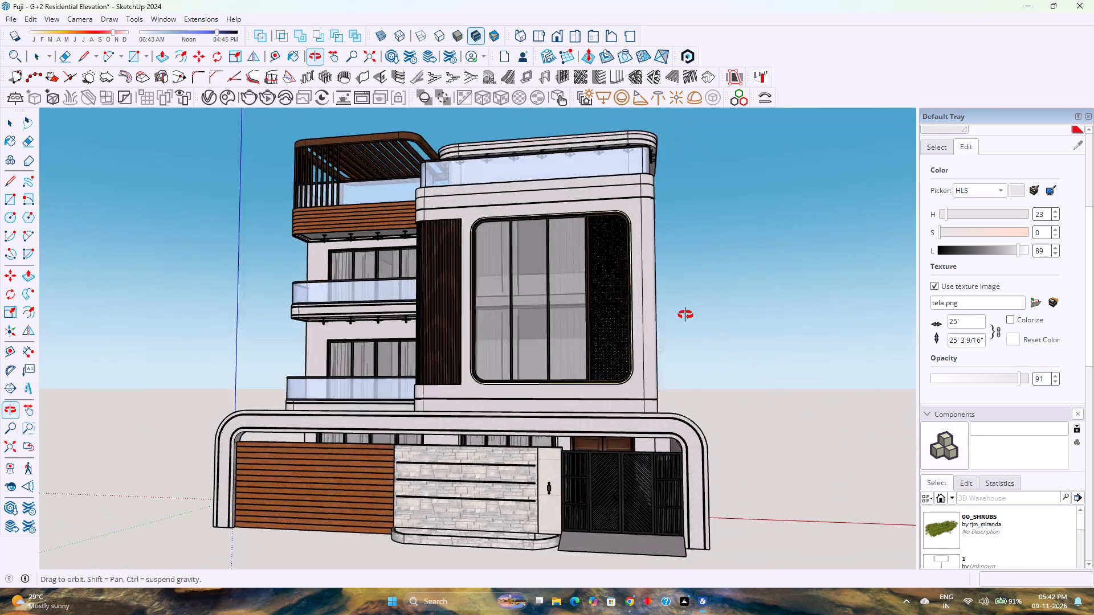
middle_drag(685, 315, 794, 317)
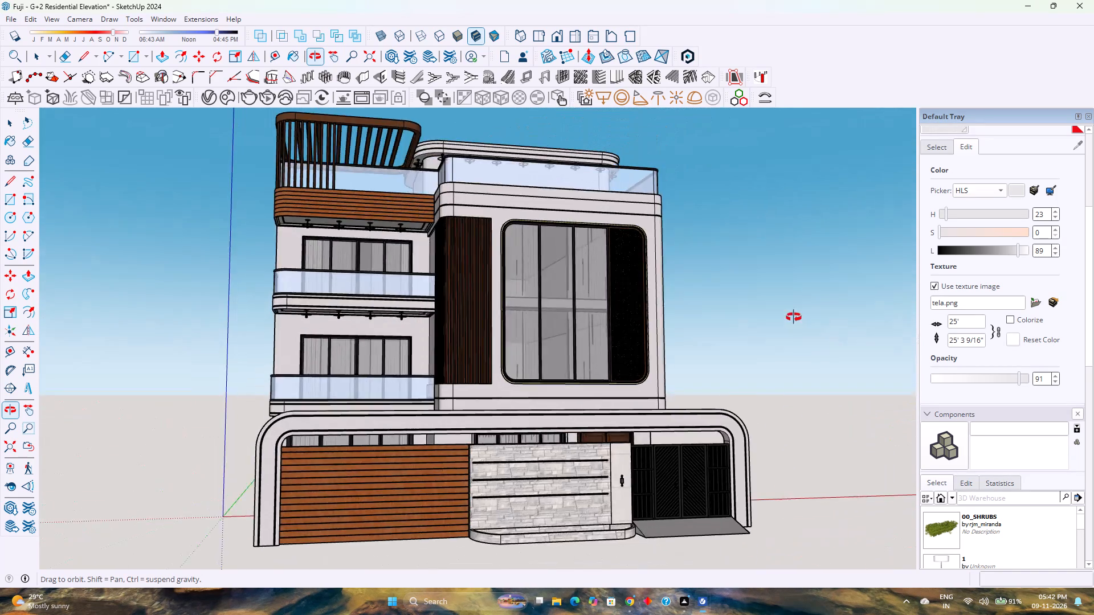
middle_drag(794, 317, 939, 277)
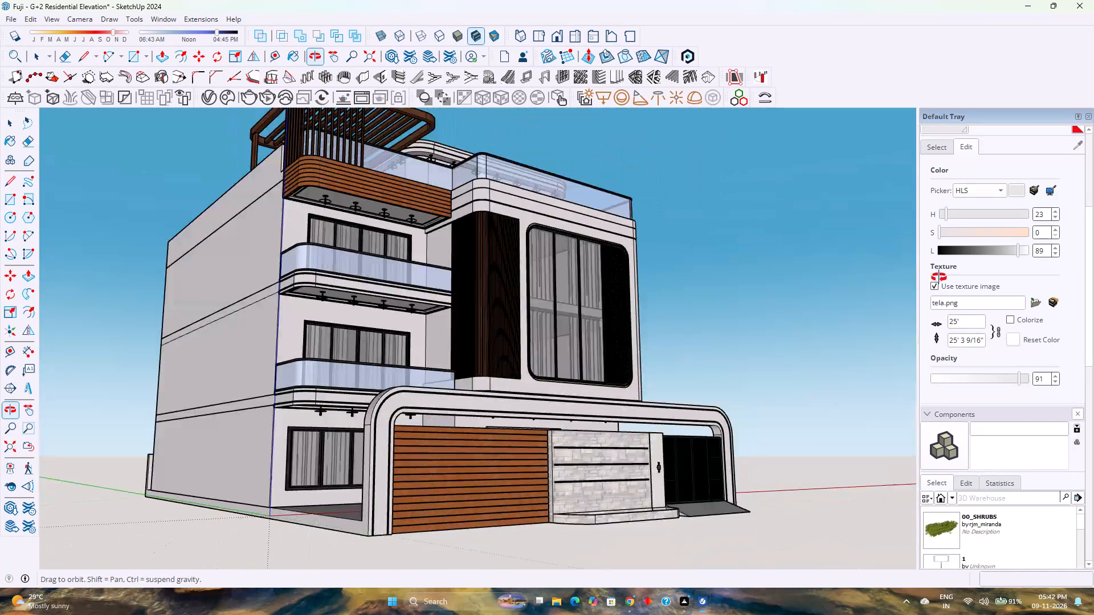
middle_drag(939, 277, 421, 264)
scroll(420, 265, down, 1)
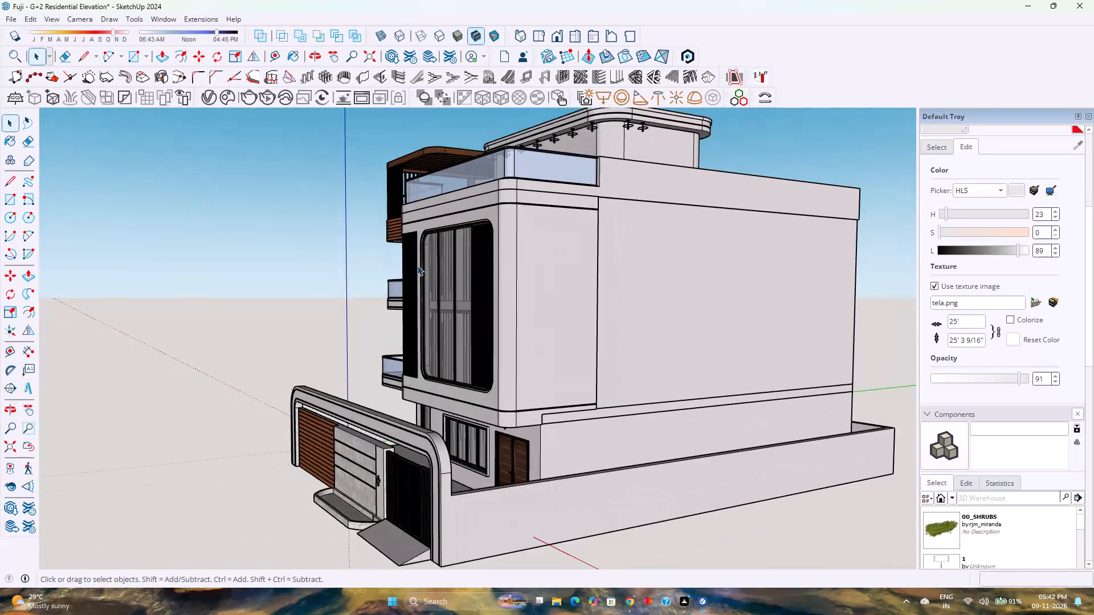
scroll(417, 263, down, 3)
middle_drag(417, 263, 614, 260)
scroll(614, 260, down, 4)
scroll(496, 281, up, 3)
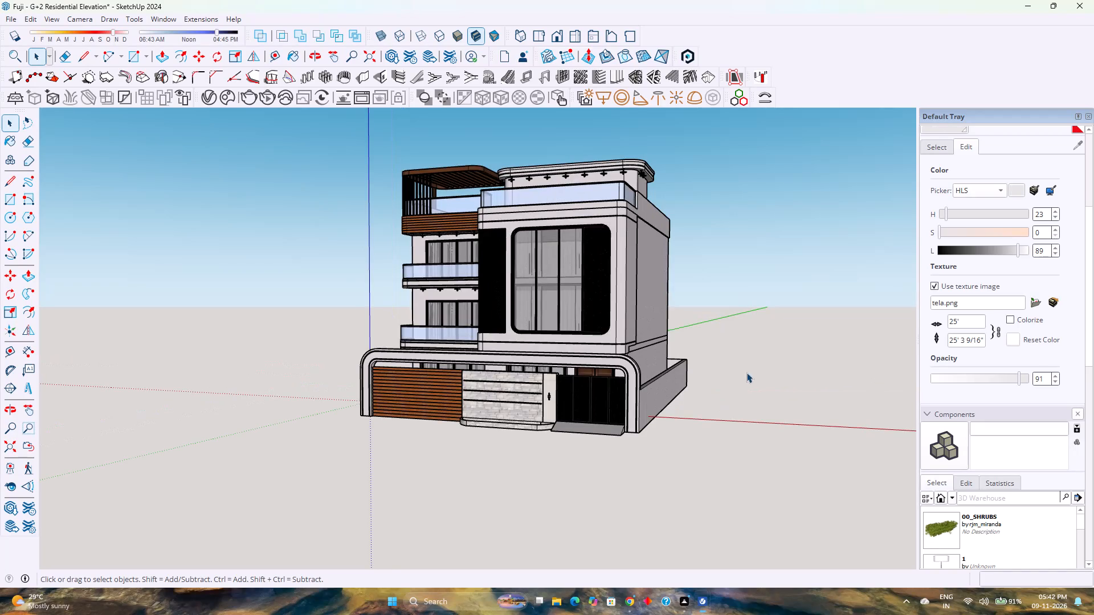
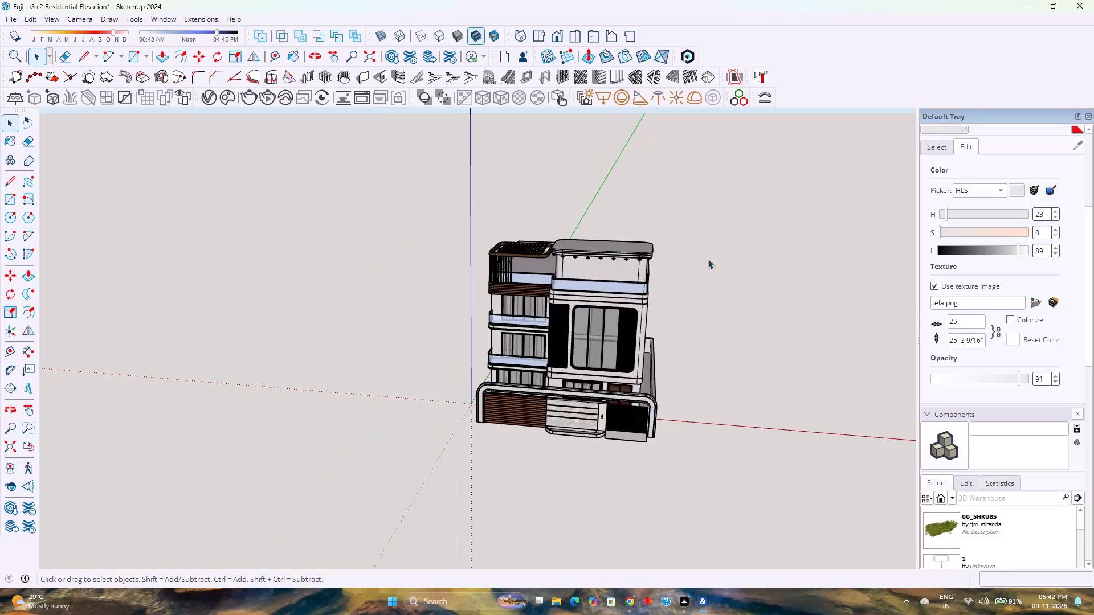
Examine the elevation from raised, eye-level and low frontal viewpoints, including the pergola, balconies, large framed window and compound wall.
scroll(717, 240, up, 5)
scroll(598, 296, down, 3)
scroll(481, 329, up, 2)
middle_drag(482, 330, 510, 277)
scroll(513, 273, down, 3)
scroll(532, 317, up, 2)
middle_drag(562, 274, 592, 244)
middle_click(592, 243)
scroll(594, 313, up, 3)
scroll(594, 313, down, 2)
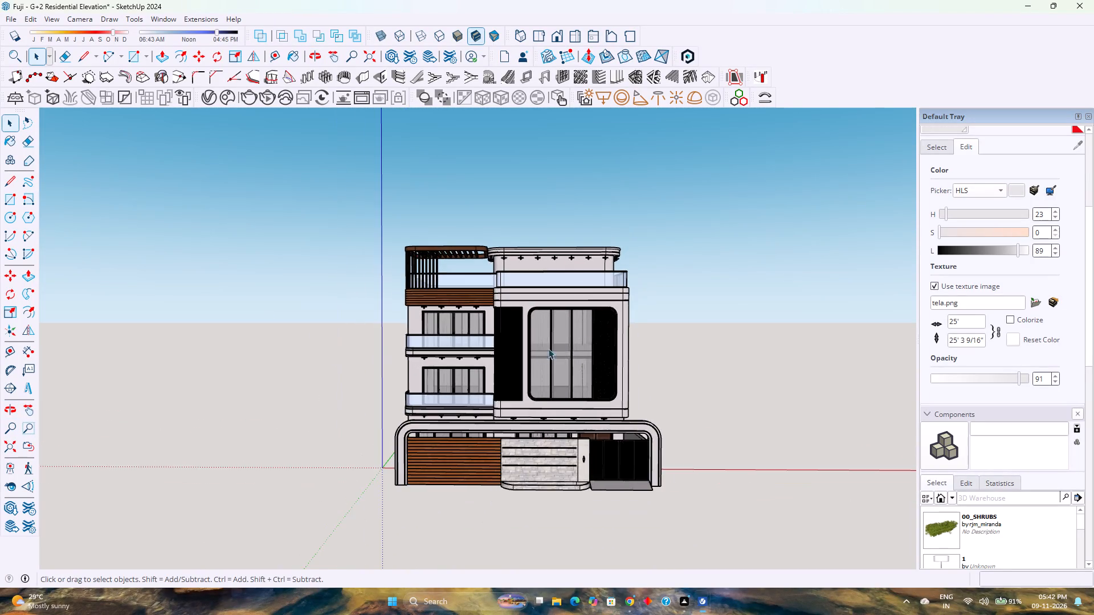
middle_click(542, 350)
middle_drag(540, 345, 519, 311)
middle_click(519, 311)
middle_drag(519, 311, 553, 286)
scroll(517, 343, down, 4)
scroll(373, 411, up, 2)
scroll(375, 411, down, 3)
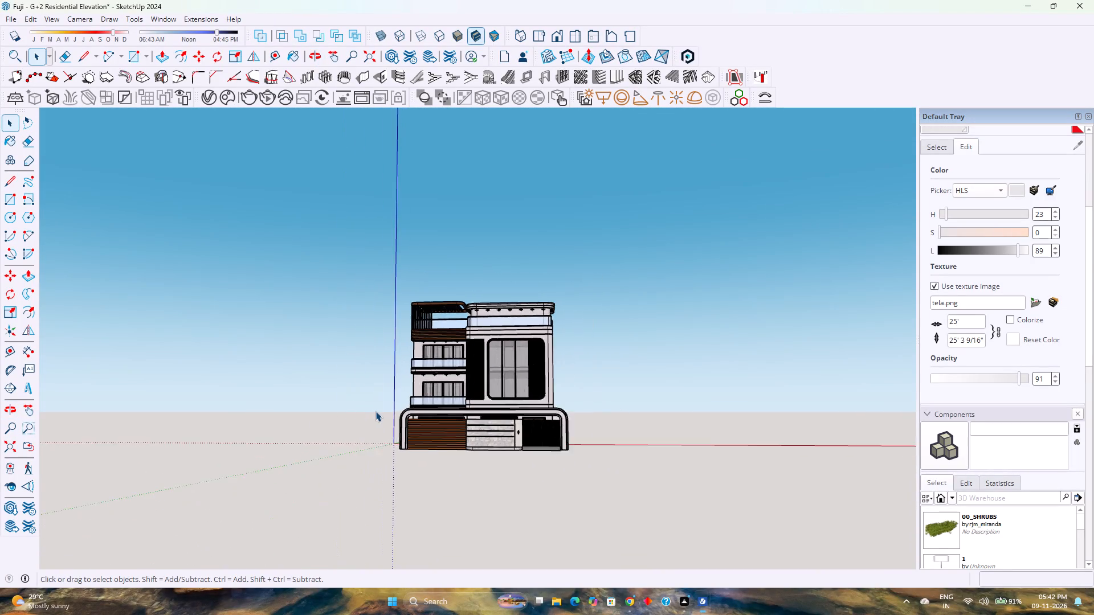
scroll(389, 400, up, 3)
scroll(496, 382, up, 2)
scroll(557, 347, up, 3)
scroll(567, 341, down, 2)
scroll(567, 341, up, 2)
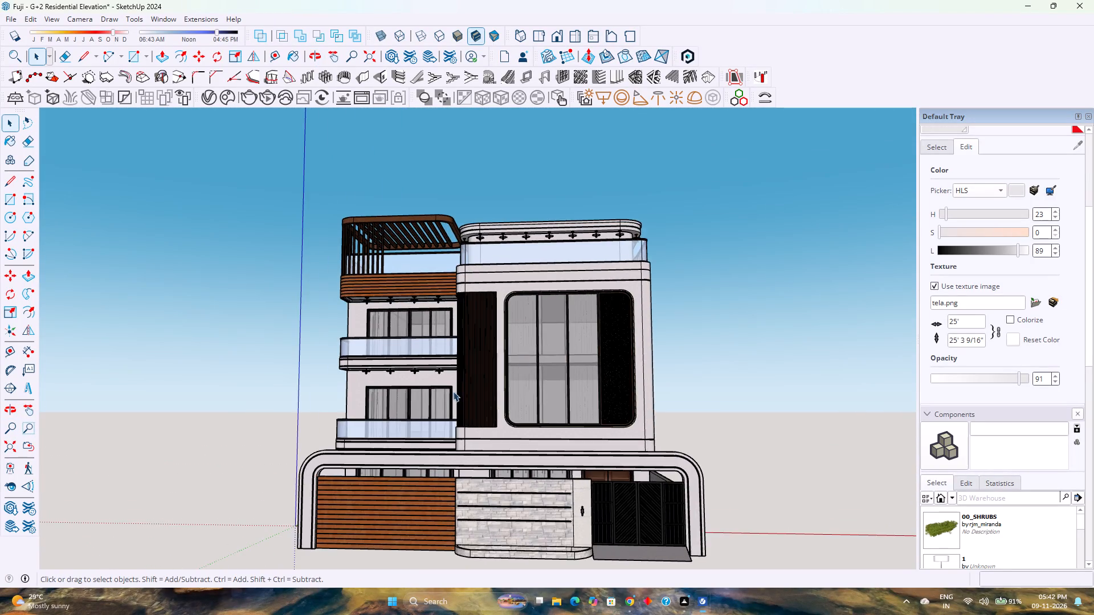
scroll(452, 392, up, 1)
Examine the building in three-quarter perspective from the front corner beside the gate, including the side wall, terrace railing and compound wall.
middle_drag(454, 393, 528, 367)
middle_click(528, 367)
scroll(528, 367, down, 3)
scroll(528, 367, up, 2)
scroll(528, 367, down, 6)
scroll(528, 367, up, 5)
middle_drag(528, 367, 599, 369)
scroll(597, 363, down, 4)
scroll(598, 351, up, 1)
middle_drag(597, 351, 388, 437)
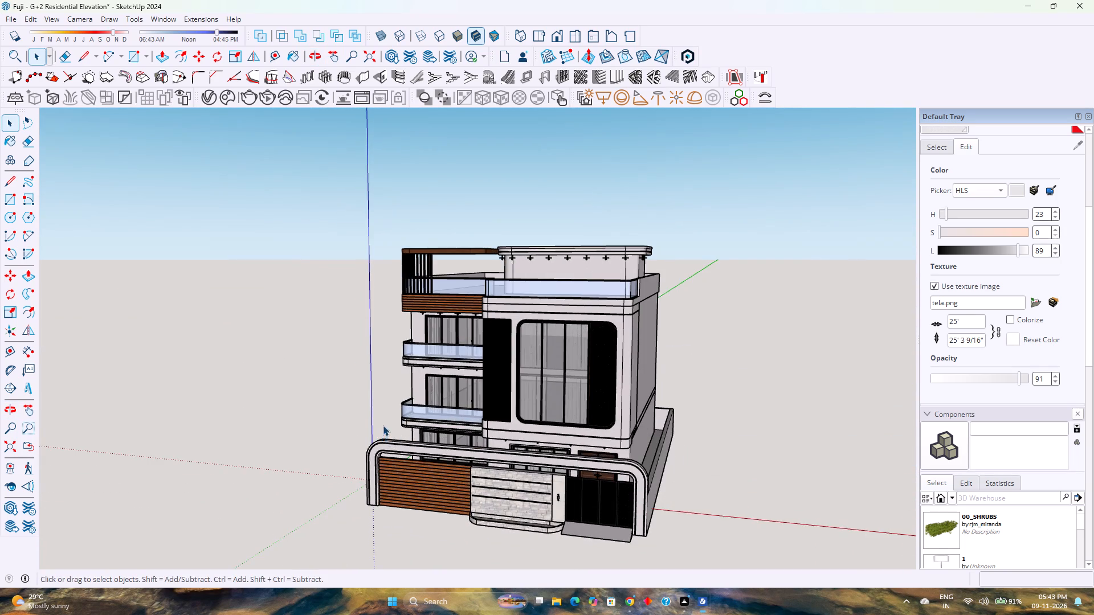
scroll(383, 425, down, 3)
scroll(383, 425, up, 2)
scroll(383, 425, down, 3)
scroll(383, 425, up, 3)
scroll(383, 425, down, 3)
scroll(381, 425, up, 4)
scroll(381, 425, down, 2)
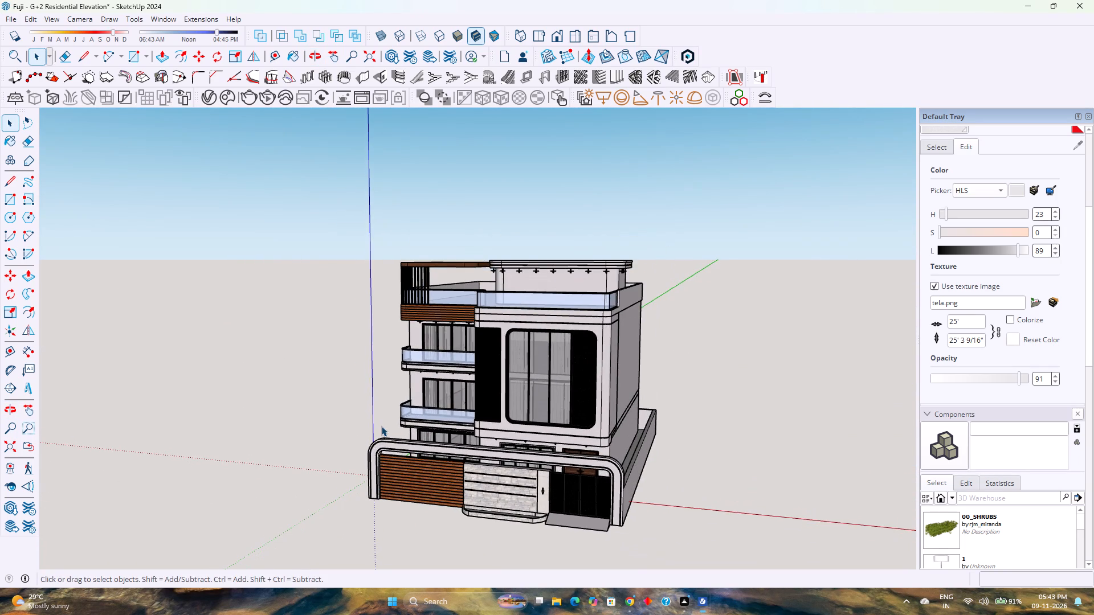
scroll(388, 432, down, 2)
middle_drag(393, 440, 418, 473)
scroll(424, 456, down, 5)
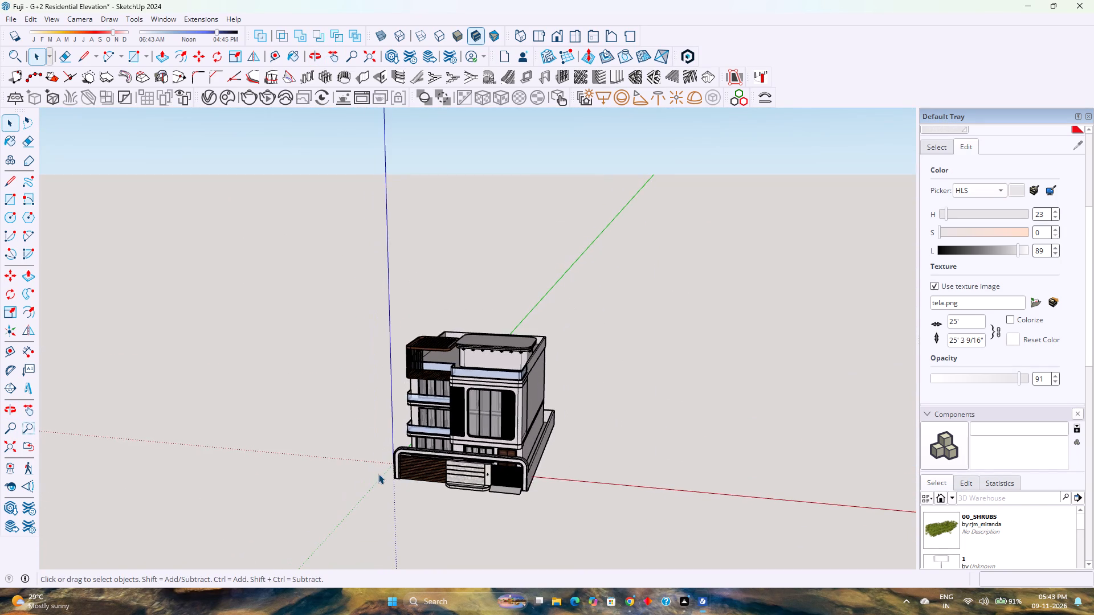
Examine the whole facade from a low frontal viewpoint, including the pergola slats, balcony undersides and roof canopy.
middle_drag(378, 474, 490, 426)
scroll(491, 425, up, 4)
middle_drag(493, 436, 444, 388)
middle_click(444, 388)
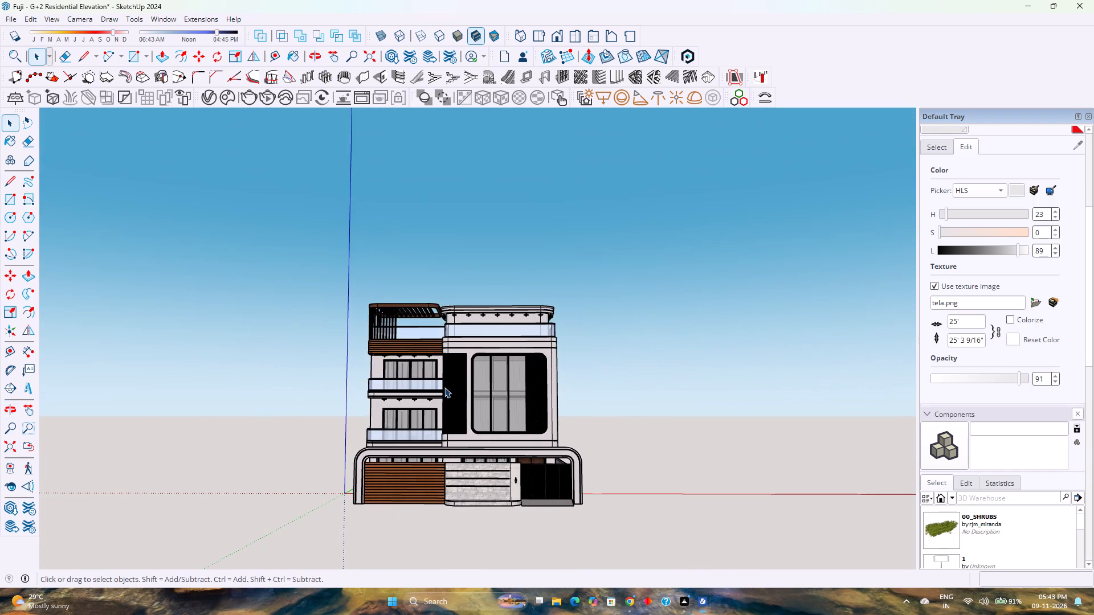
scroll(455, 411, up, 3)
scroll(455, 411, down, 3)
scroll(455, 411, up, 3)
scroll(455, 411, down, 4)
scroll(456, 411, up, 3)
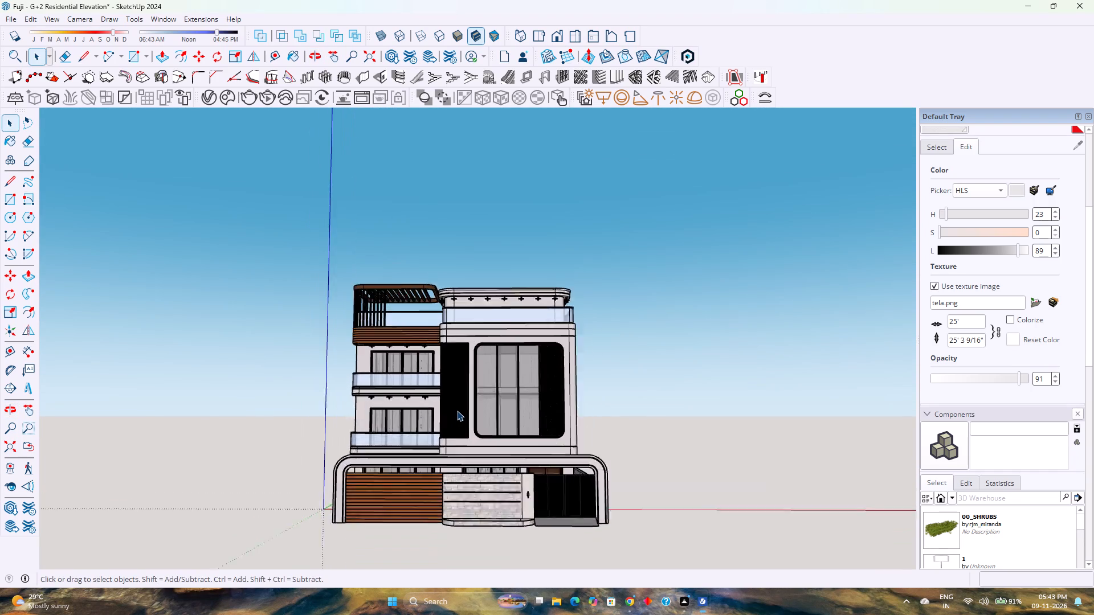
scroll(457, 411, up, 1)
middle_drag(460, 413, 480, 393)
scroll(480, 393, up, 1)
scroll(480, 393, down, 4)
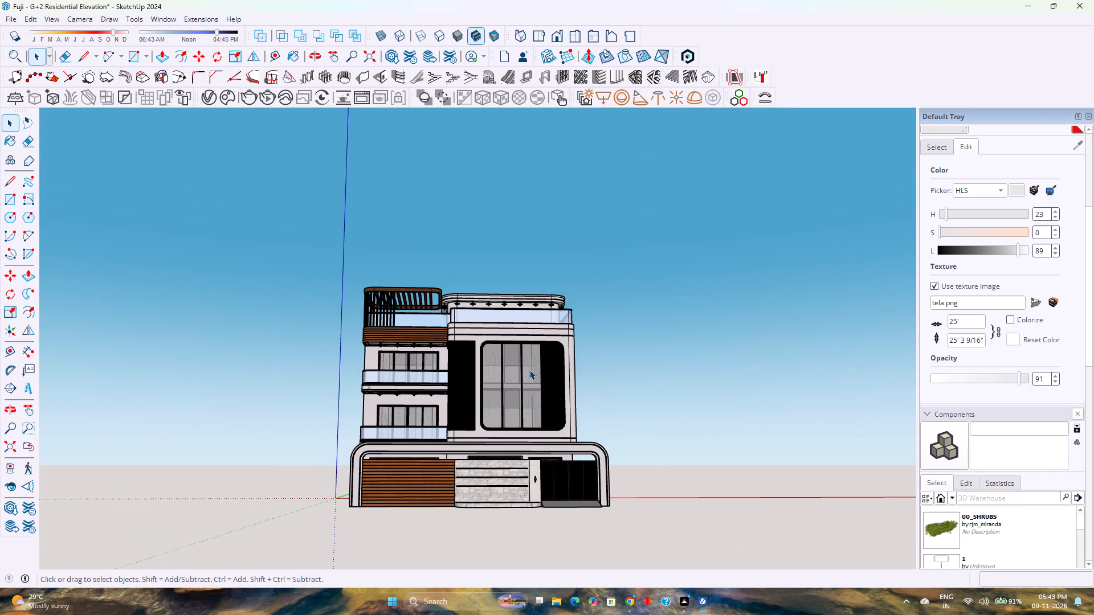
Return to the standard front view and frame the whole elevation from pergola to compound wall base.
click(555, 42)
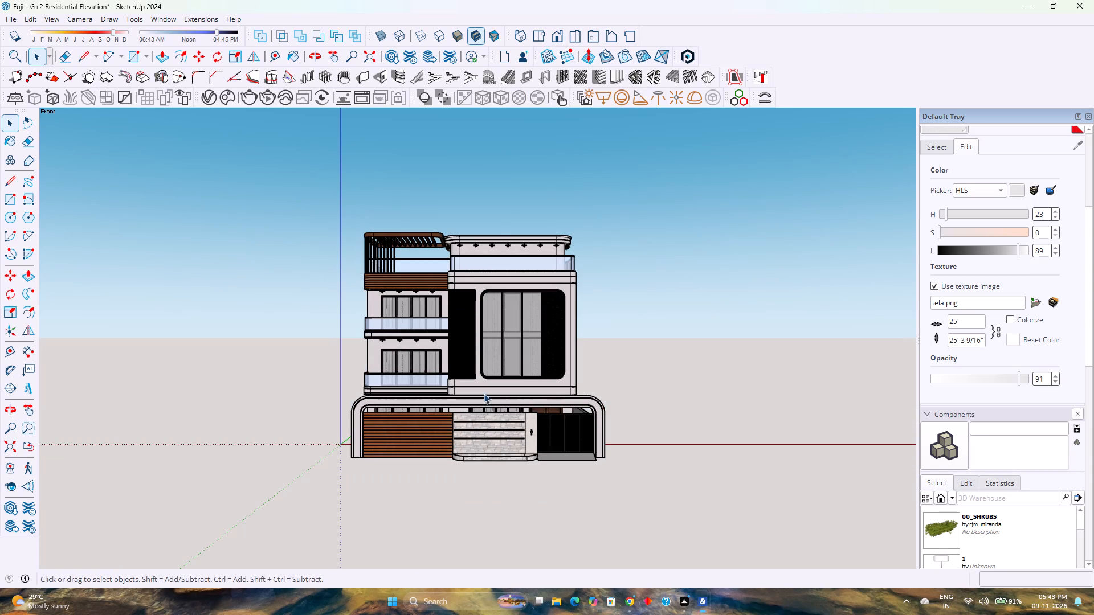
scroll(463, 405, up, 1)
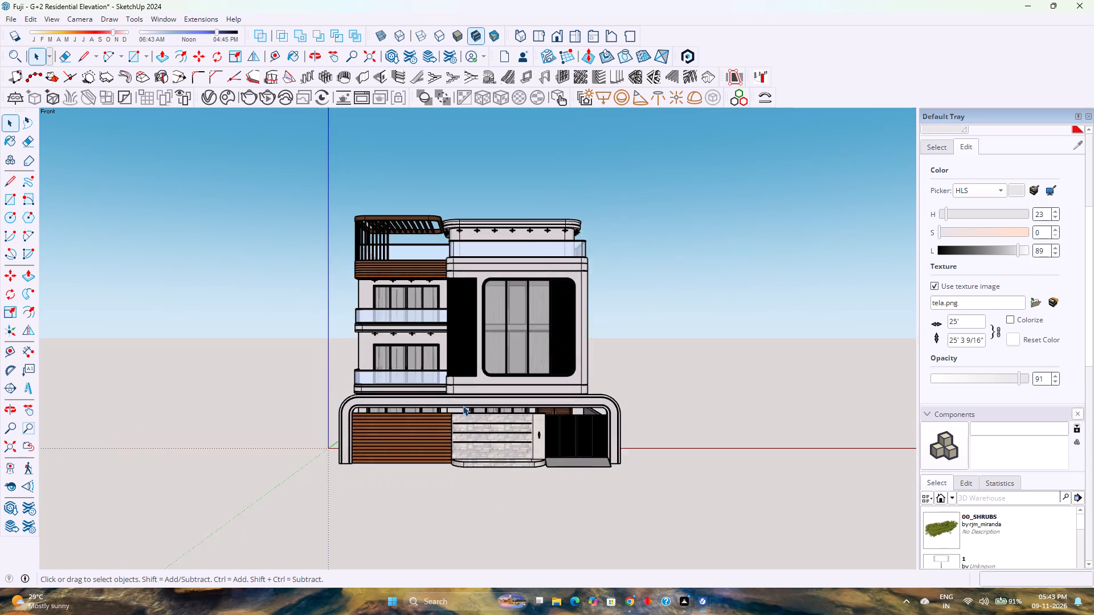
scroll(463, 405, up, 4)
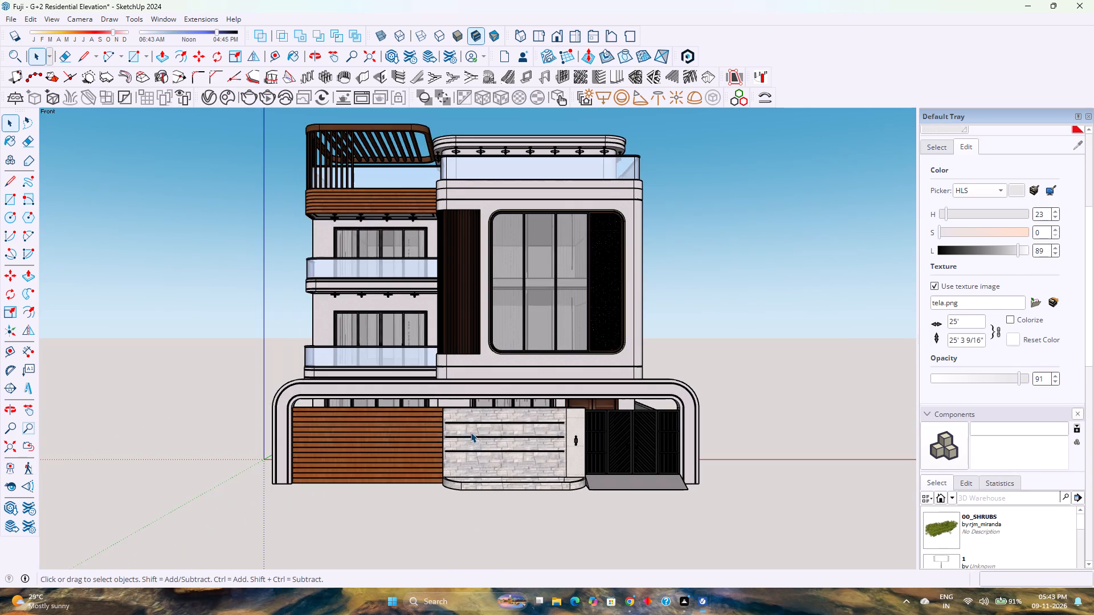
scroll(472, 446, up, 1)
scroll(472, 446, down, 1)
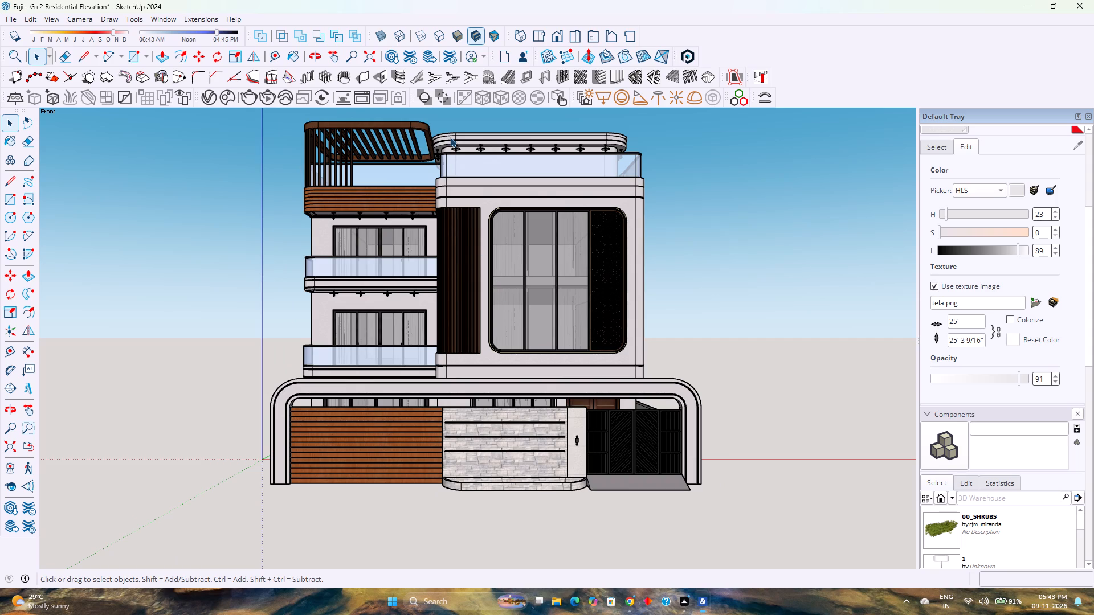
Examine the front elevation more closely, including the roof canopy, terrace railing, vertical fluted panel, framed window and stone-clad compound wall.
right_click(454, 130)
scroll(454, 130, up, 1)
click(802, 181)
scroll(456, 122, up, 2)
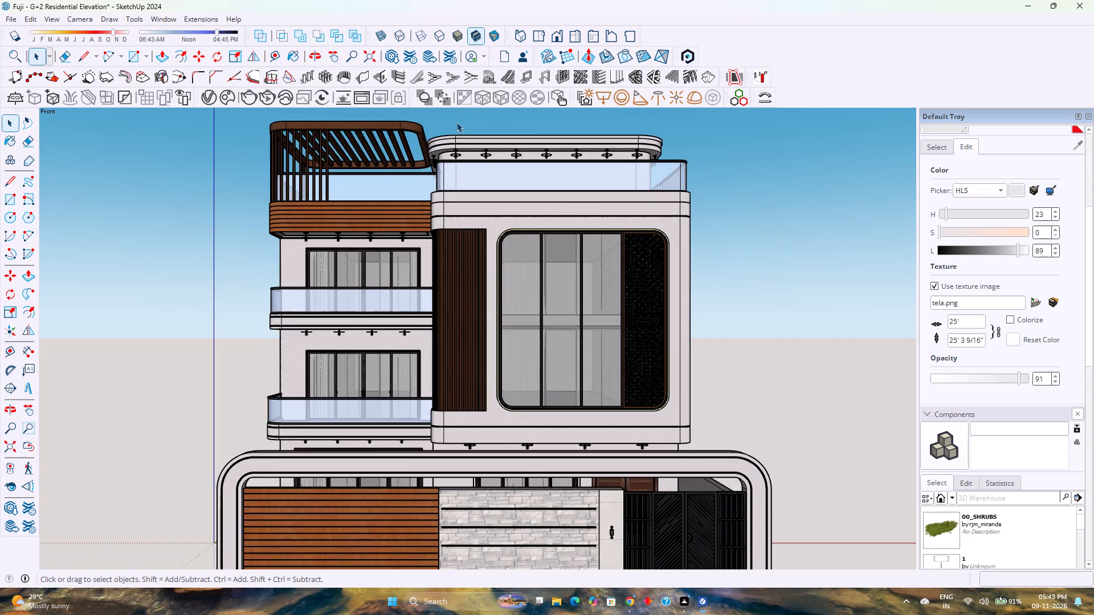
scroll(456, 122, down, 1)
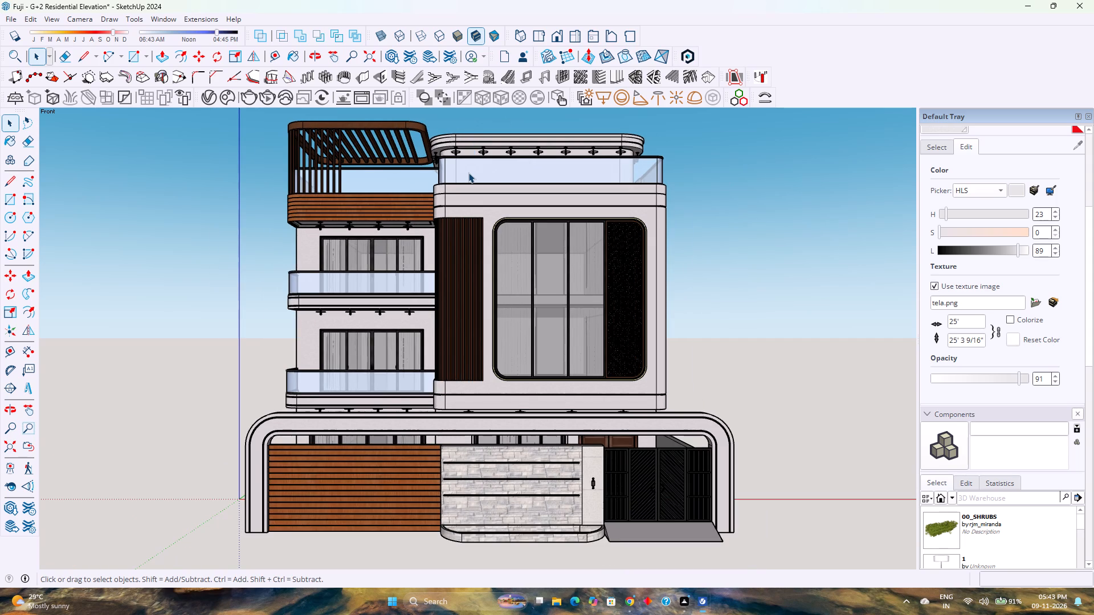
scroll(468, 173, up, 1)
scroll(468, 173, down, 1)
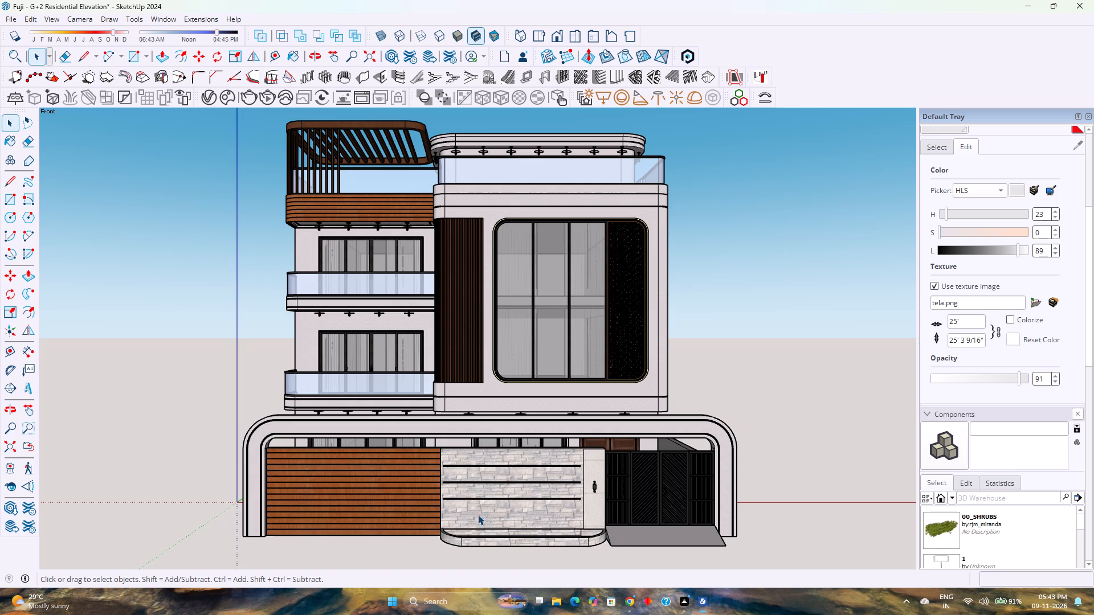
scroll(480, 479, up, 1)
scroll(480, 479, down, 1)
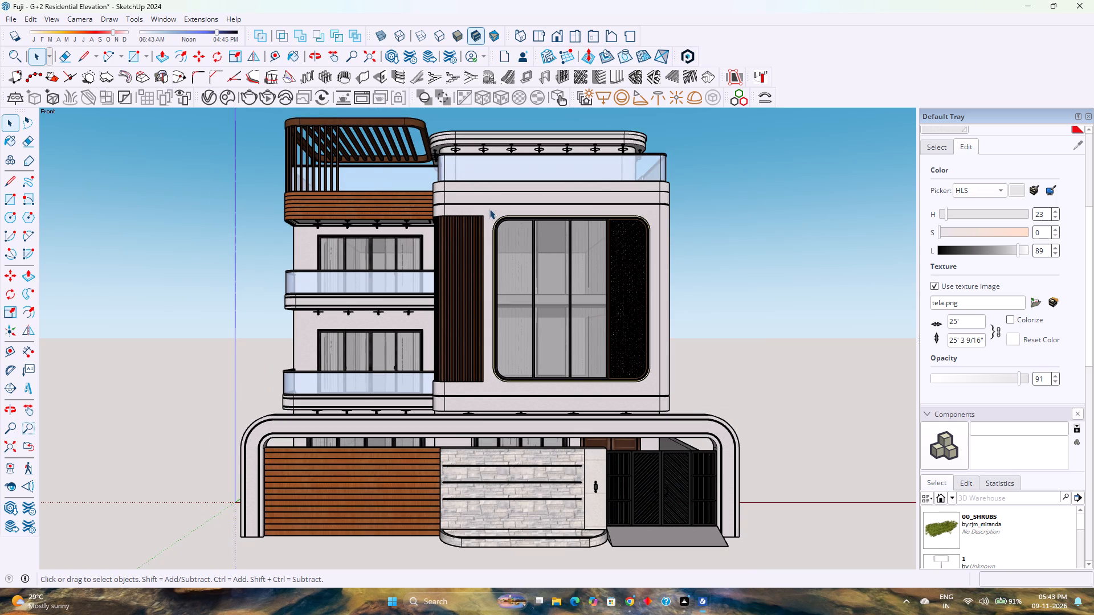
scroll(470, 192, up, 1)
scroll(470, 192, down, 1)
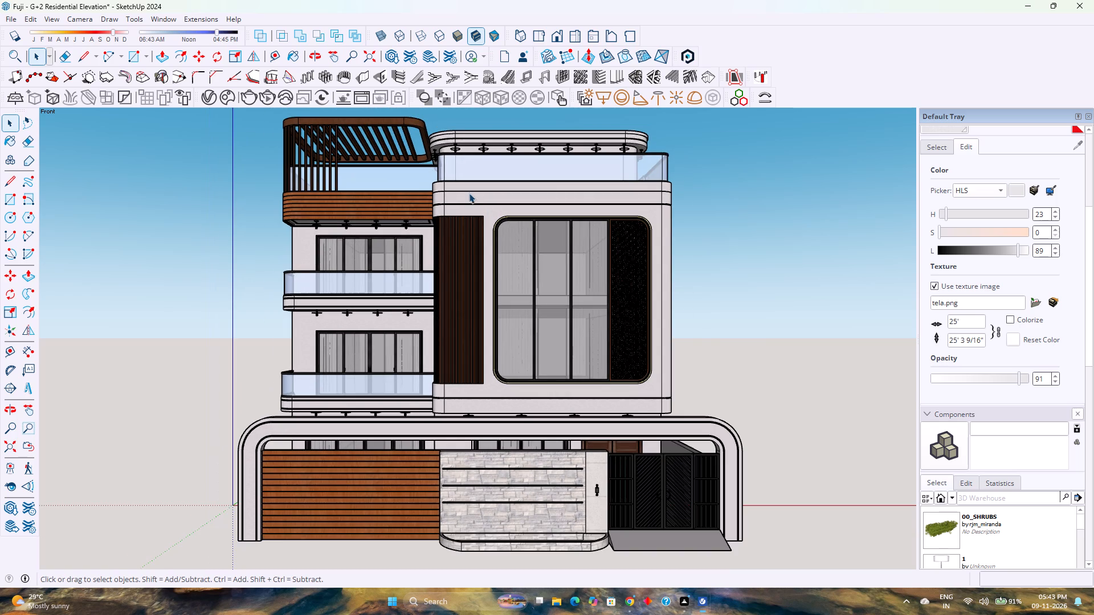
scroll(463, 256, up, 1)
scroll(463, 256, down, 1)
scroll(452, 280, up, 1)
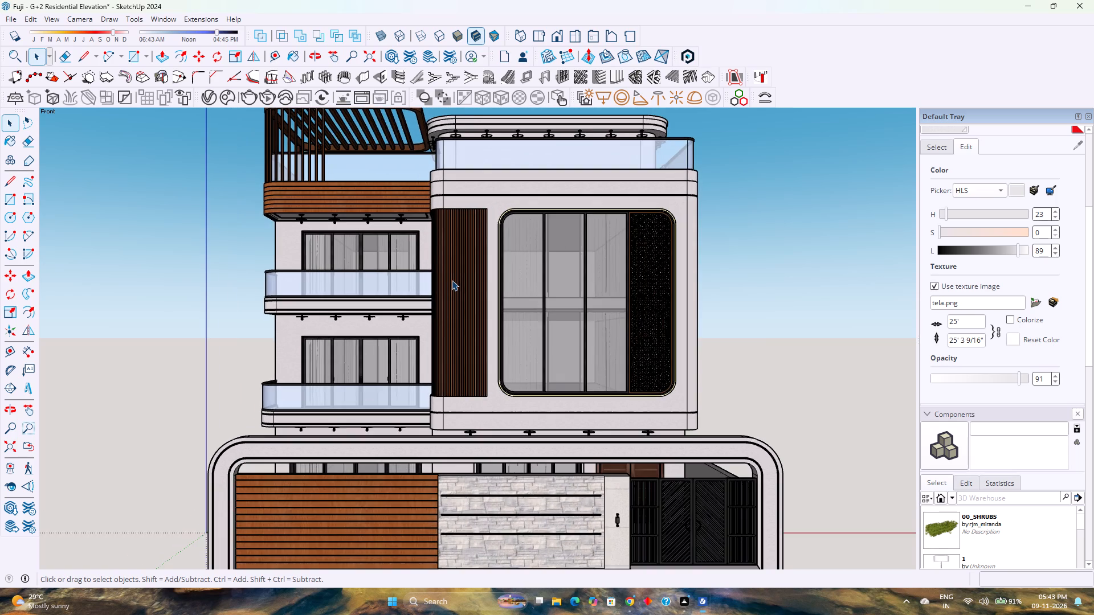
scroll(452, 280, down, 1)
scroll(465, 336, up, 1)
scroll(465, 336, down, 1)
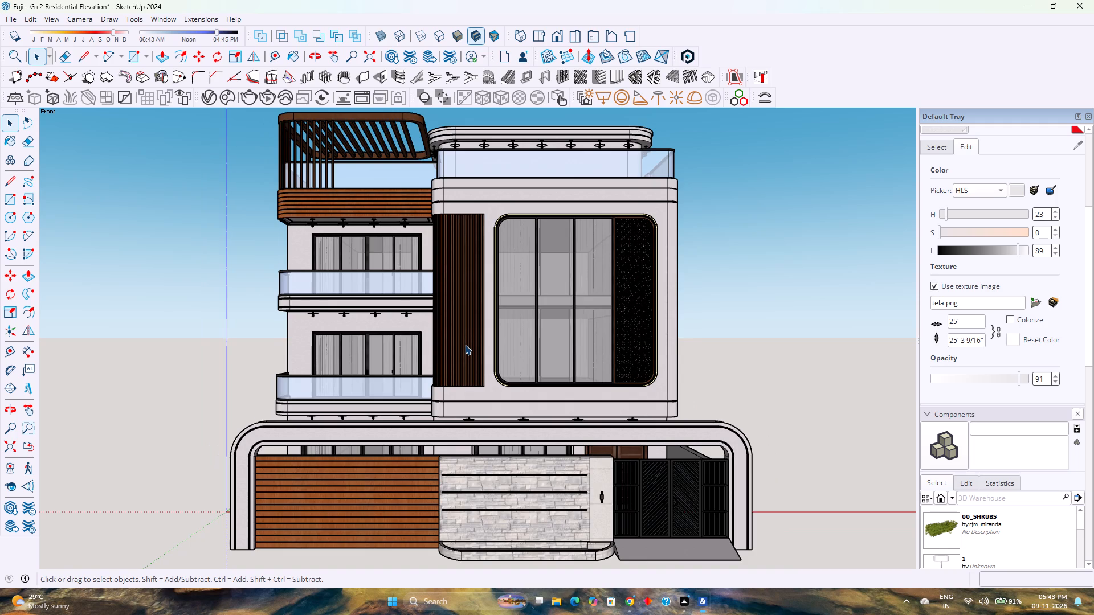
scroll(465, 345, up, 1)
scroll(465, 345, down, 1)
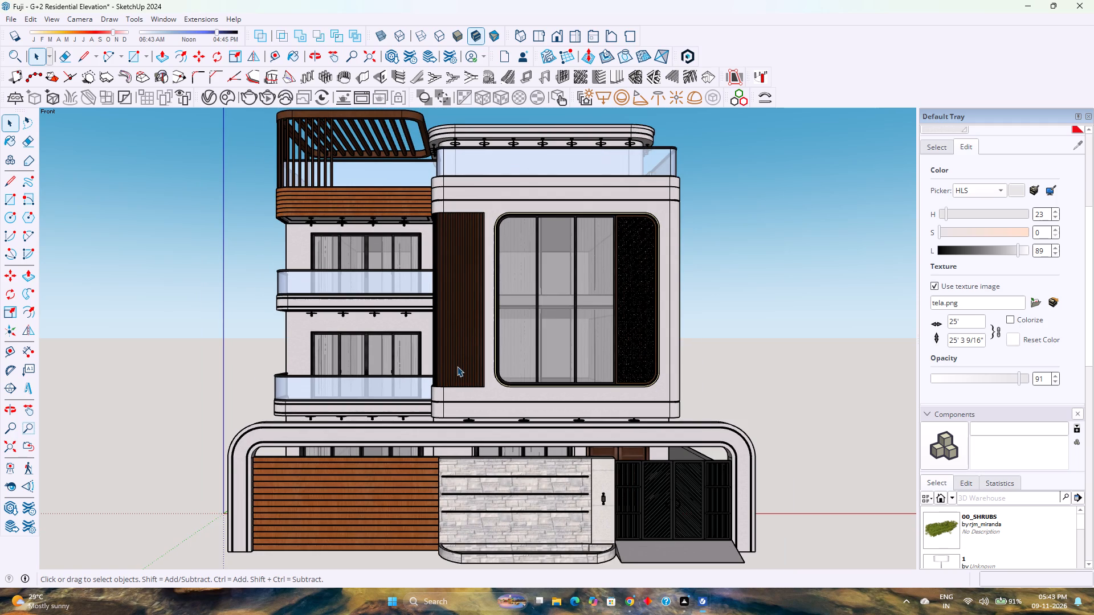
scroll(455, 377, up, 1)
scroll(455, 377, down, 1)
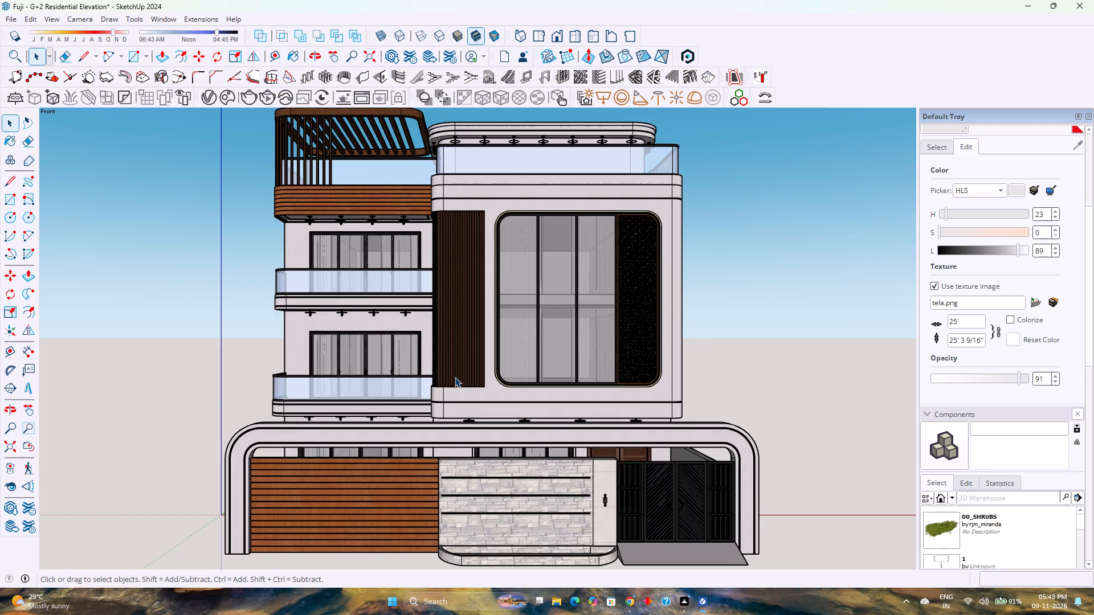
scroll(454, 393, up, 1)
scroll(454, 393, down, 1)
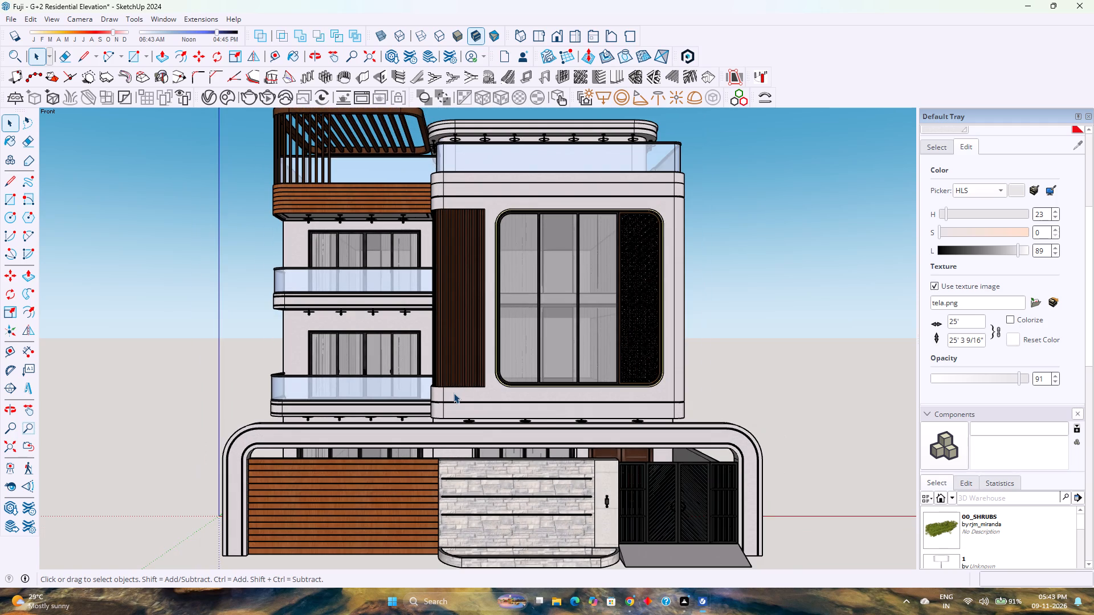
scroll(473, 388, down, 1)
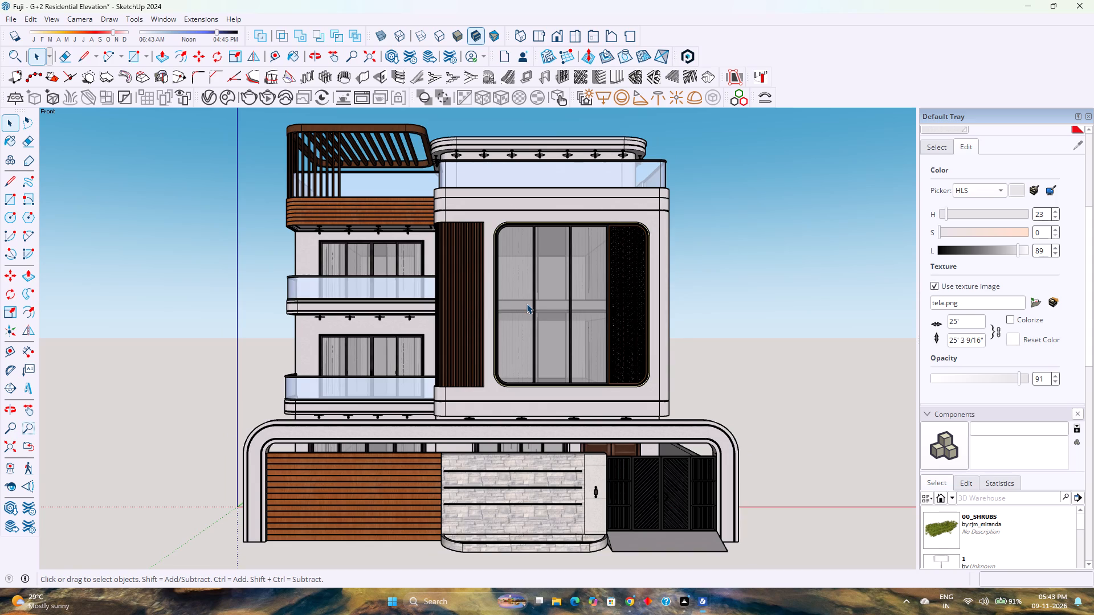
Save the residential elevation model in its existing file.
click(2, 18)
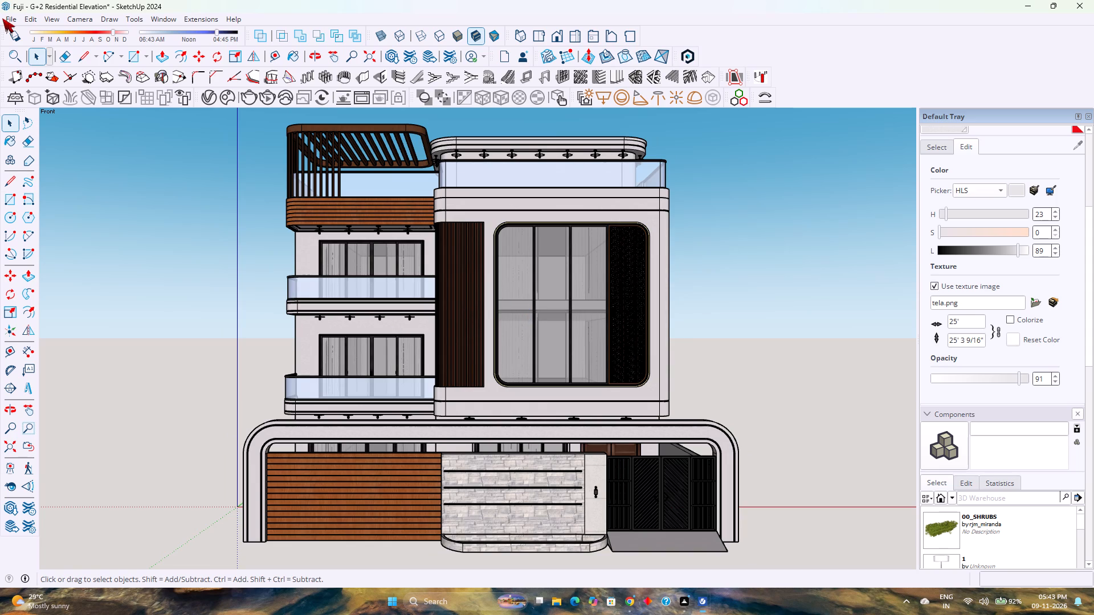
click(11, 21)
click(45, 72)
Examine the balconies, sliding windows, vertical fluted panel and large framed window at close range in the front view.
scroll(414, 297, down, 4)
scroll(414, 297, up, 6)
scroll(414, 297, down, 3)
scroll(414, 297, up, 2)
scroll(414, 297, down, 2)
scroll(414, 297, up, 3)
scroll(414, 297, down, 3)
scroll(414, 297, up, 3)
scroll(414, 297, down, 3)
scroll(414, 297, up, 3)
scroll(414, 297, down, 2)
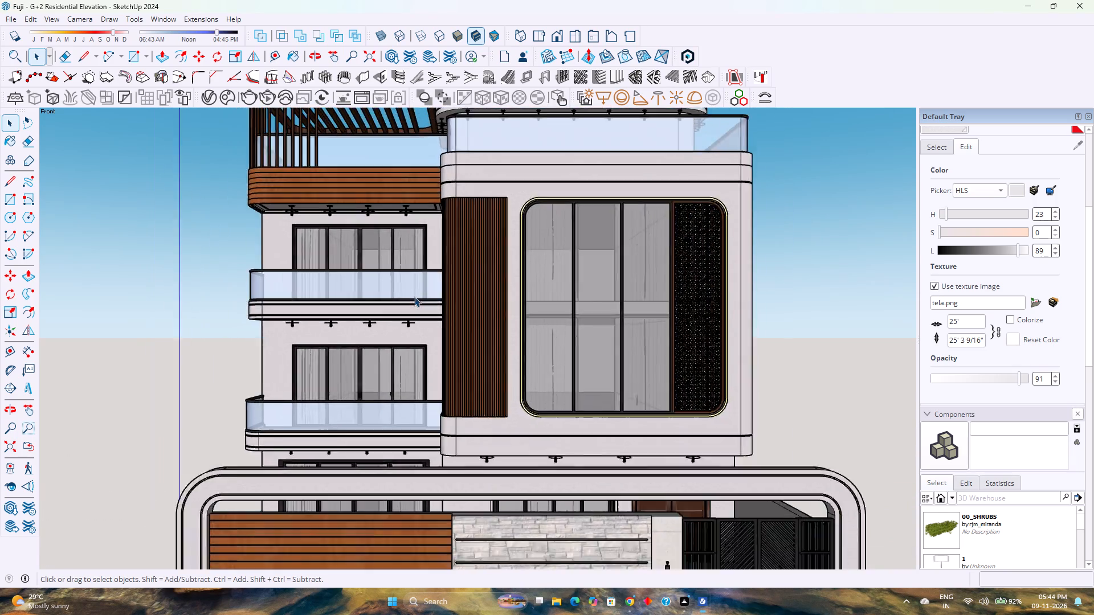
scroll(414, 297, down, 1)
scroll(414, 297, up, 1)
scroll(414, 297, down, 2)
scroll(414, 297, up, 2)
scroll(414, 297, down, 2)
scroll(414, 297, up, 2)
scroll(414, 297, down, 1)
scroll(414, 297, up, 1)
scroll(414, 297, down, 2)
scroll(415, 297, up, 2)
scroll(415, 297, down, 2)
scroll(417, 297, up, 1)
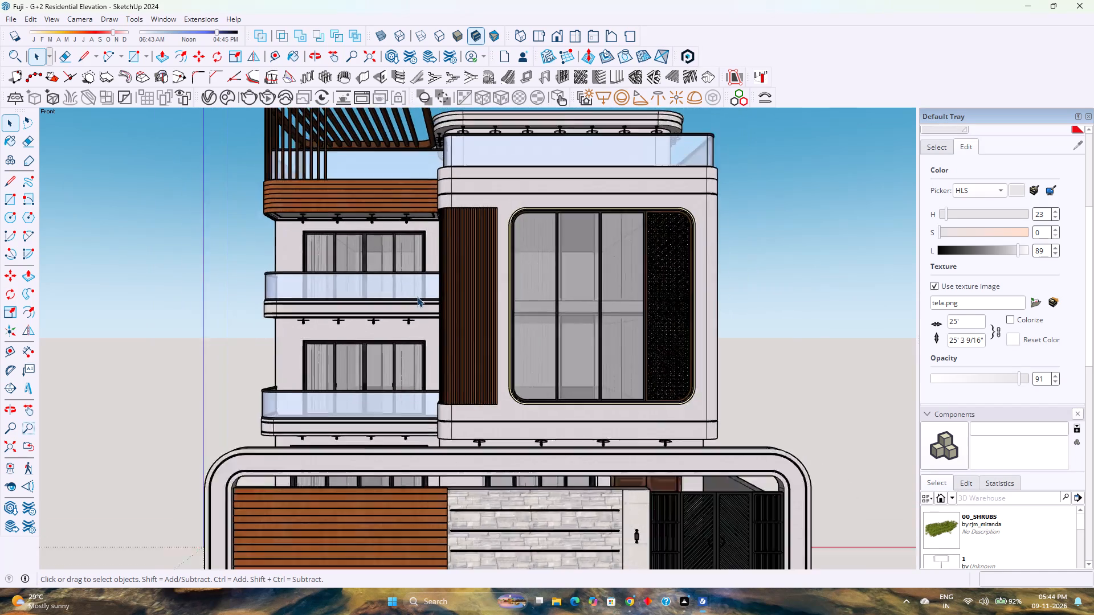
scroll(417, 297, up, 1)
scroll(417, 297, down, 2)
scroll(417, 297, up, 2)
scroll(417, 297, down, 1)
scroll(417, 297, up, 2)
scroll(417, 297, down, 1)
scroll(417, 297, up, 2)
scroll(417, 297, down, 2)
scroll(417, 297, up, 3)
scroll(417, 297, down, 3)
scroll(417, 297, up, 2)
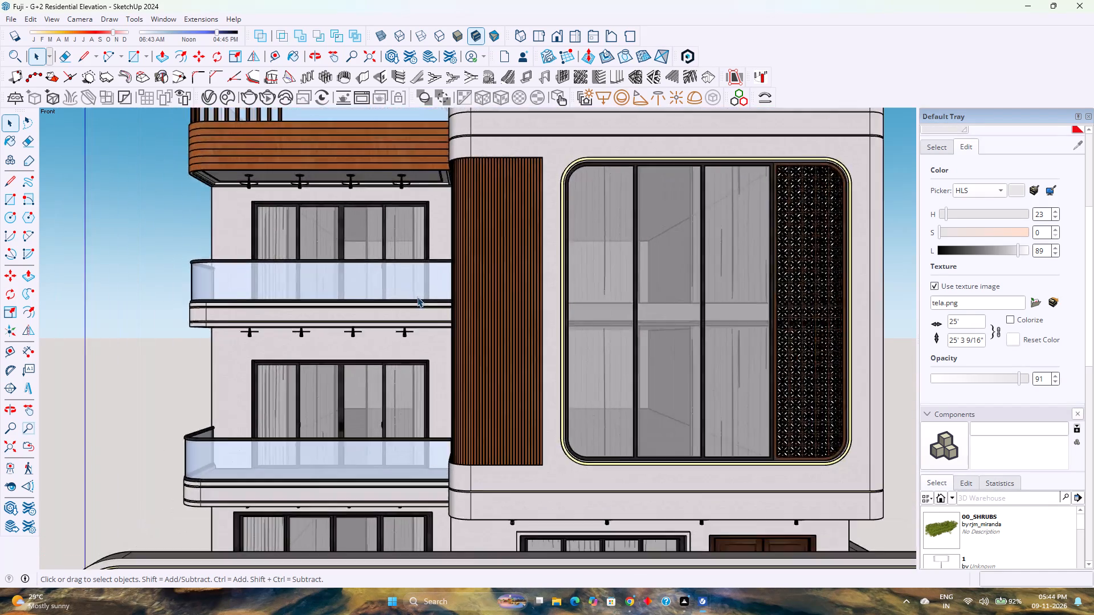
scroll(417, 297, down, 2)
scroll(417, 297, up, 2)
scroll(417, 297, down, 3)
scroll(417, 297, up, 2)
scroll(417, 297, down, 2)
scroll(417, 297, up, 2)
scroll(417, 297, down, 2)
scroll(417, 297, up, 2)
scroll(417, 297, down, 2)
scroll(417, 297, up, 2)
scroll(417, 297, down, 2)
scroll(417, 297, up, 1)
scroll(417, 297, down, 4)
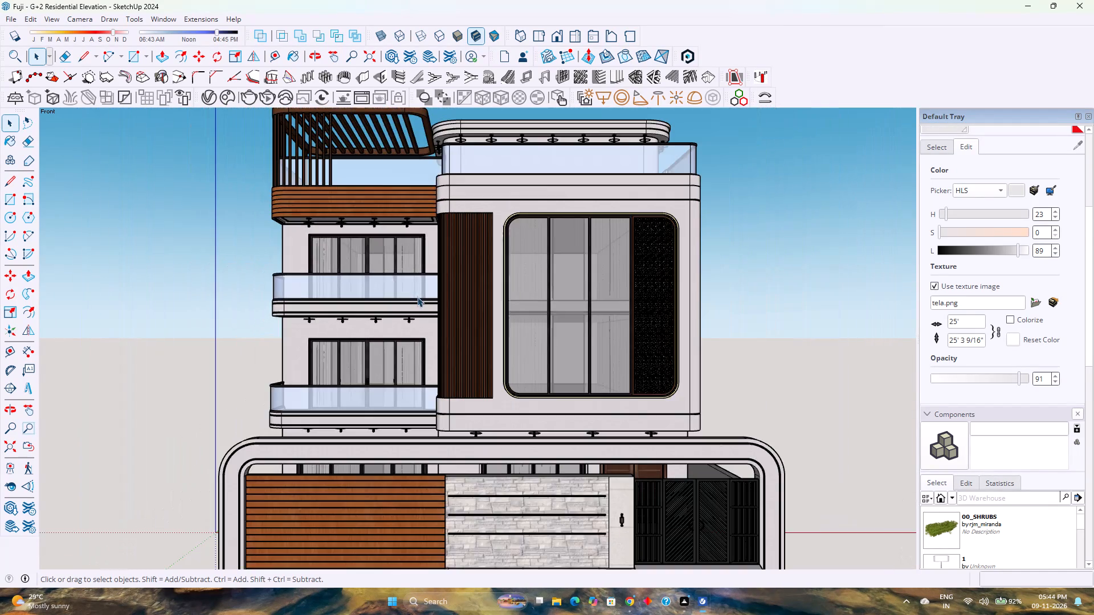
Examine the upper floors and roof terrace, finishing with the complete front elevation framed down to the compound wall.
scroll(417, 297, down, 3)
scroll(417, 297, up, 2)
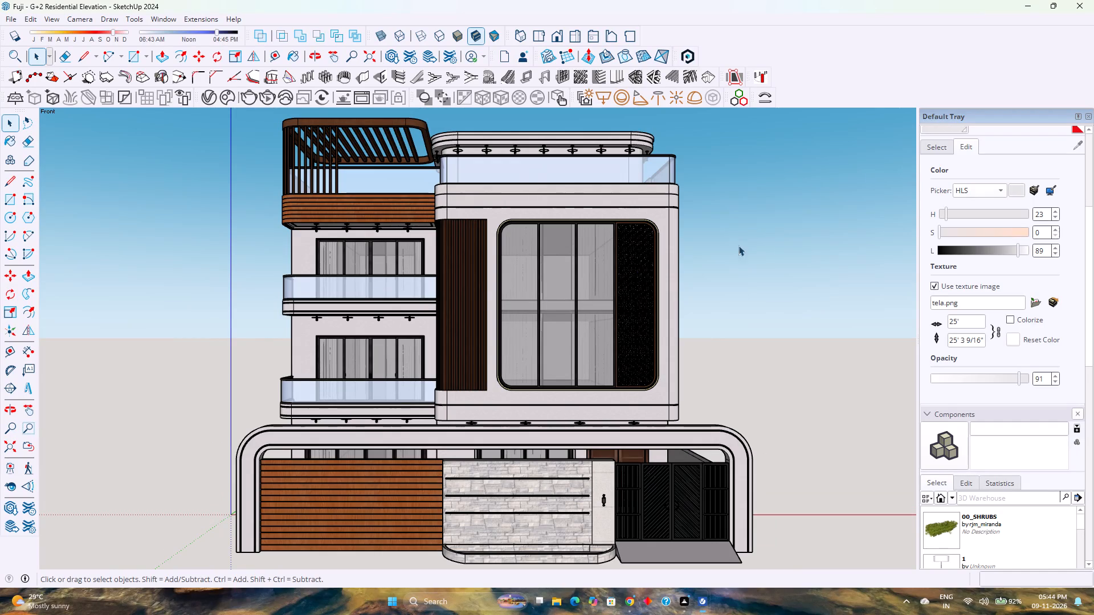
scroll(905, 114, up, 4)
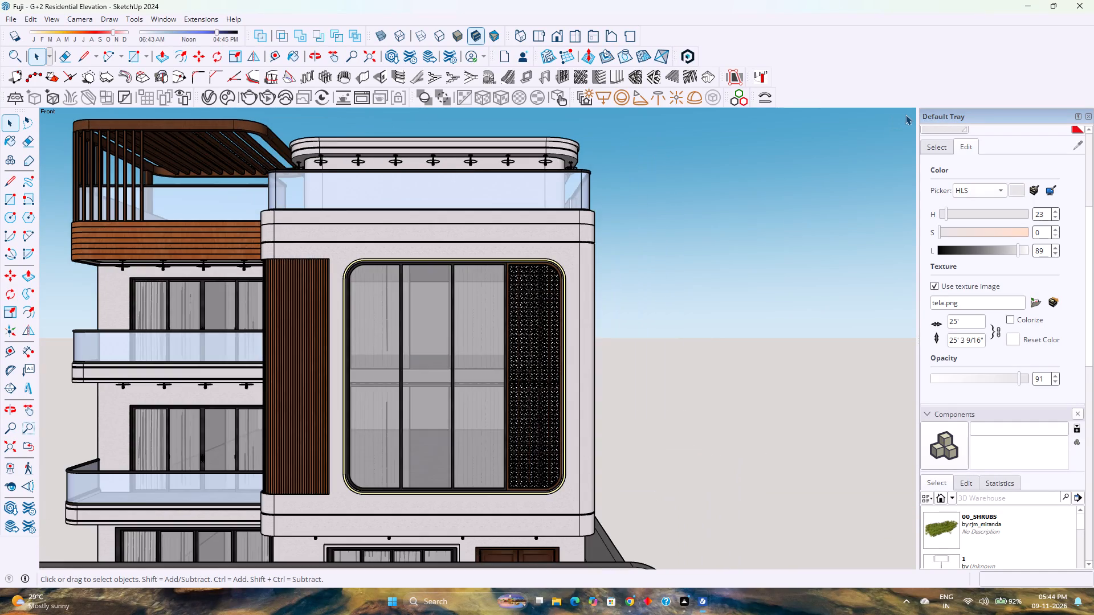
scroll(905, 114, down, 5)
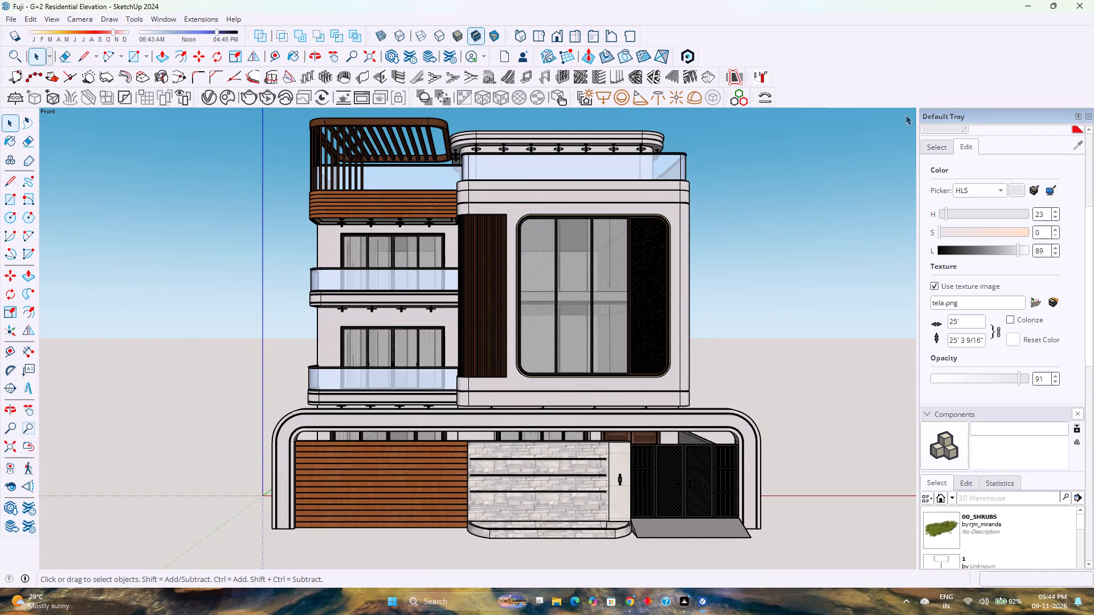
scroll(905, 114, up, 1)
scroll(905, 114, down, 2)
scroll(737, 244, up, 2)
scroll(737, 241, down, 2)
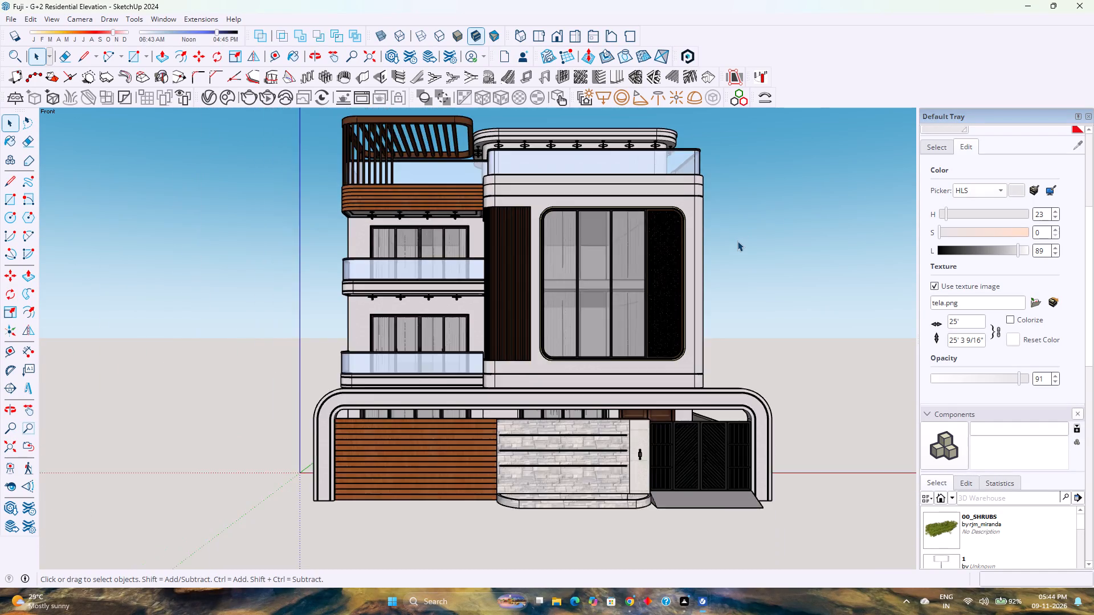
Reset the model to the standard front view and frame the complete elevation from the roof canopy down to the compound wall.
scroll(737, 241, up, 2)
scroll(549, 278, down, 3)
scroll(545, 279, up, 1)
scroll(422, 297, down, 3)
scroll(422, 297, up, 4)
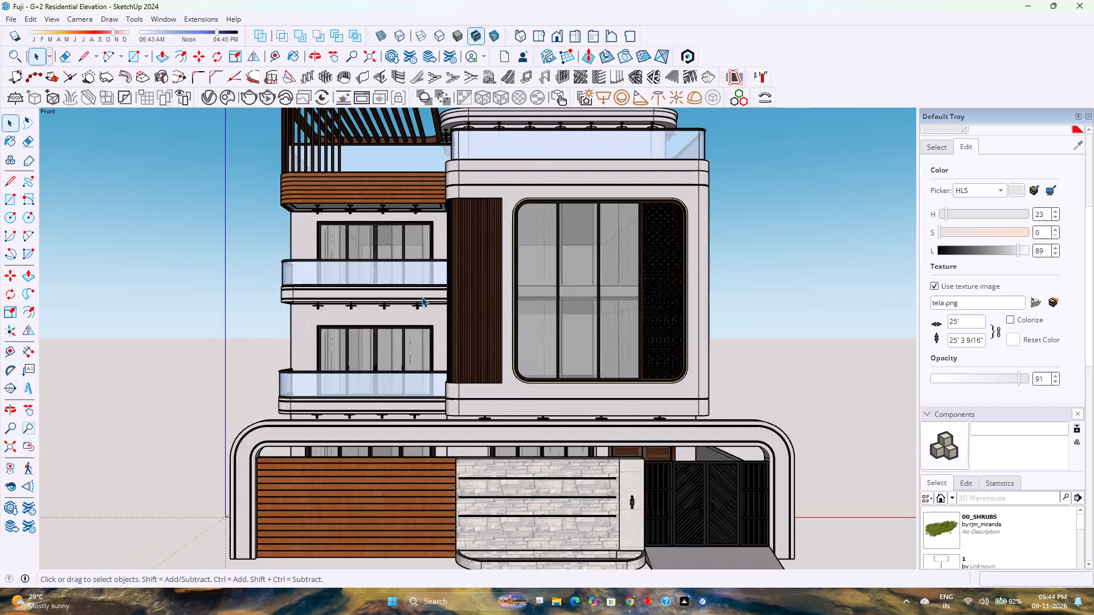
scroll(422, 297, down, 4)
click(558, 29)
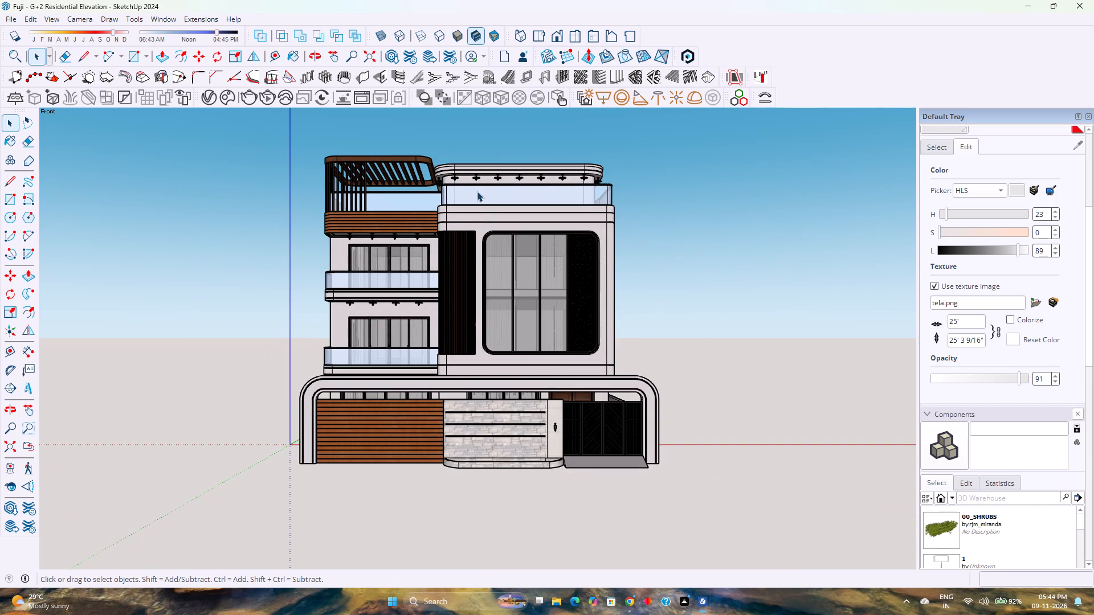
scroll(475, 186, up, 2)
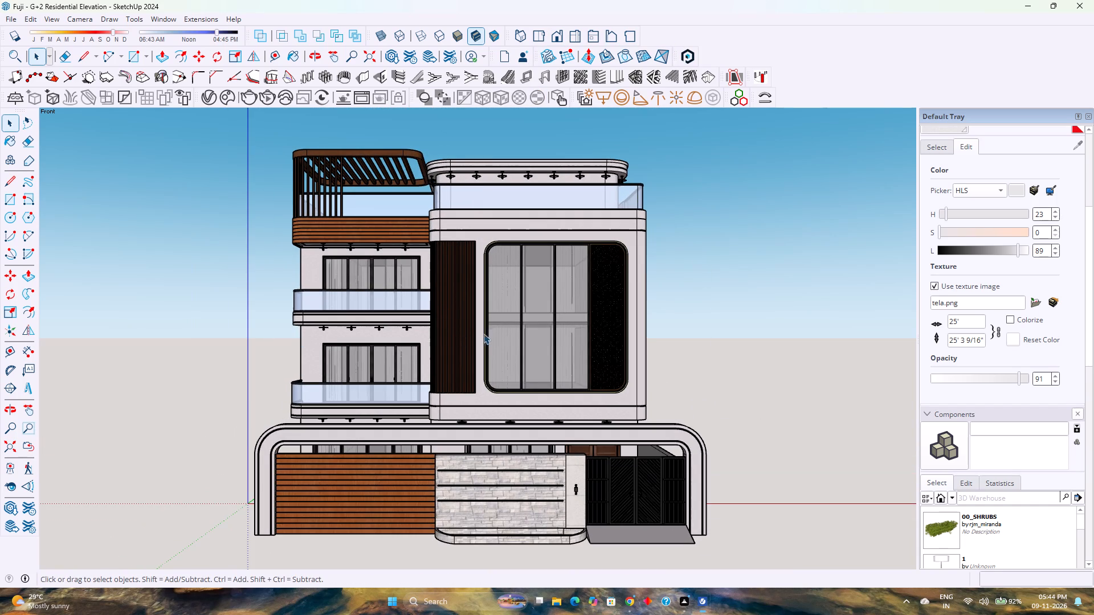
scroll(479, 334, up, 1)
scroll(476, 343, down, 1)
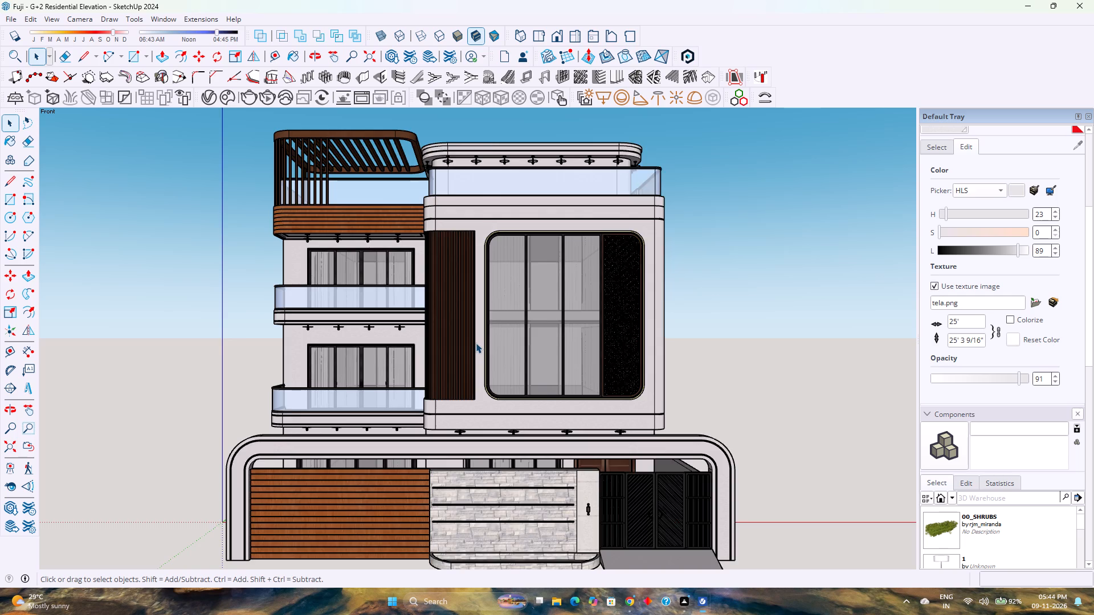
scroll(475, 353, up, 1)
scroll(475, 353, down, 1)
scroll(476, 384, up, 1)
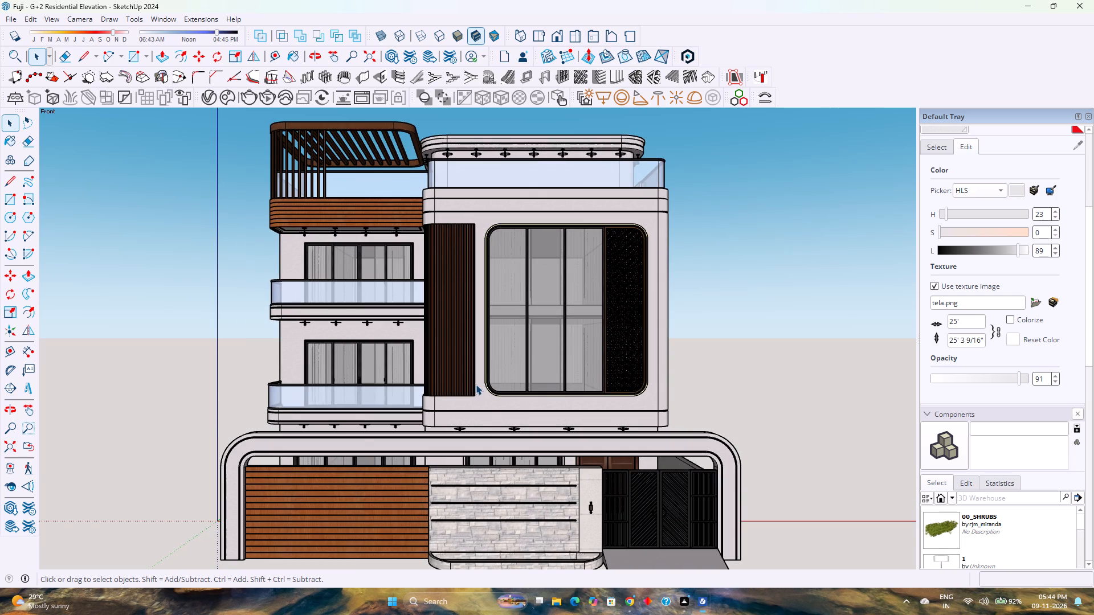
scroll(476, 384, down, 1)
scroll(483, 405, up, 1)
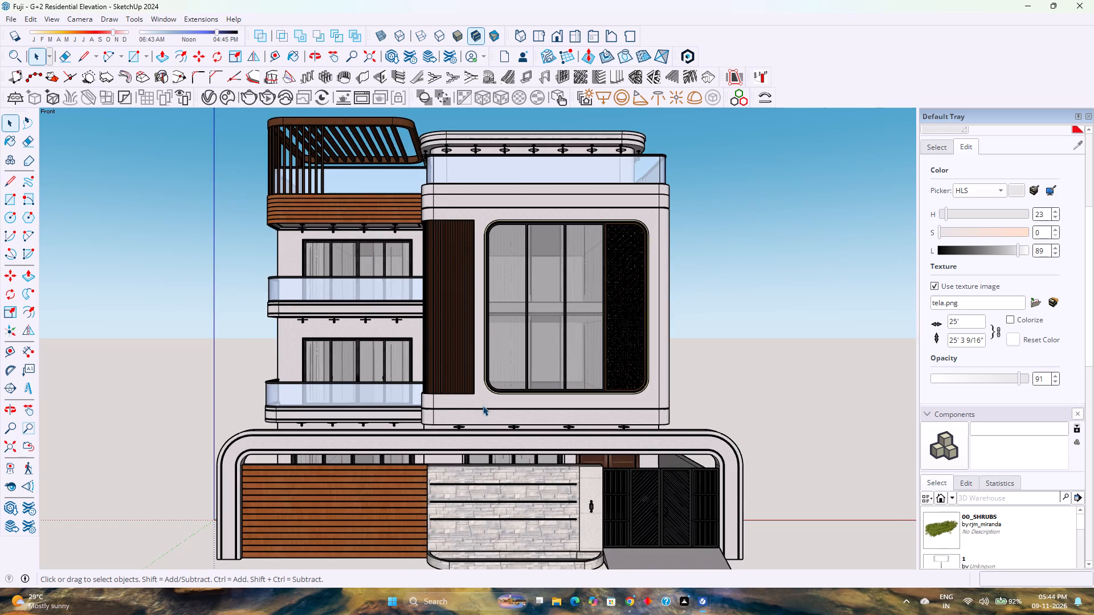
scroll(483, 405, down, 1)
scroll(479, 425, up, 1)
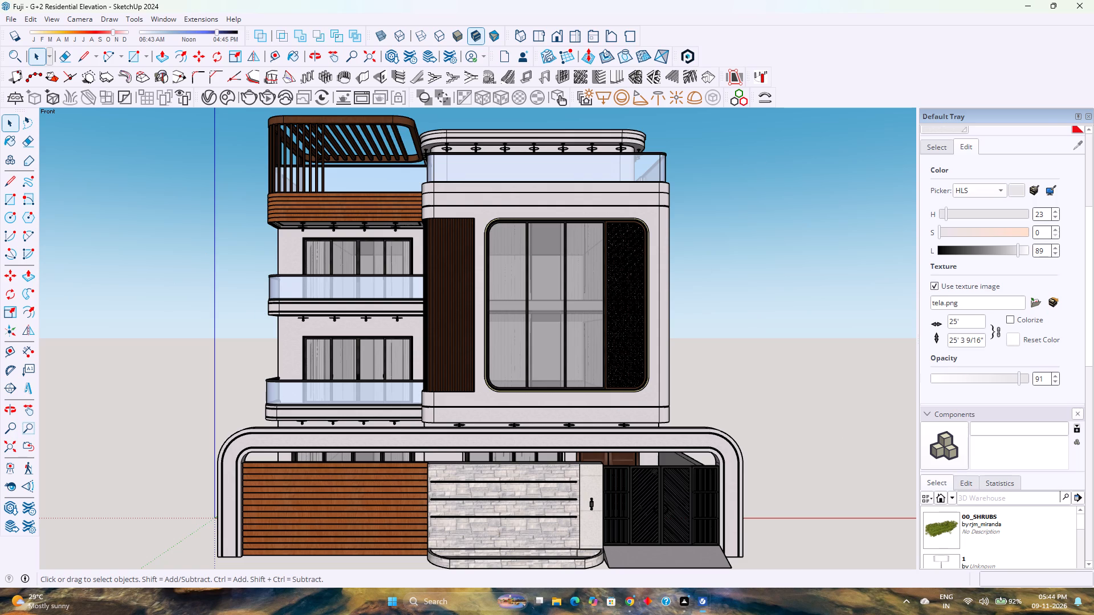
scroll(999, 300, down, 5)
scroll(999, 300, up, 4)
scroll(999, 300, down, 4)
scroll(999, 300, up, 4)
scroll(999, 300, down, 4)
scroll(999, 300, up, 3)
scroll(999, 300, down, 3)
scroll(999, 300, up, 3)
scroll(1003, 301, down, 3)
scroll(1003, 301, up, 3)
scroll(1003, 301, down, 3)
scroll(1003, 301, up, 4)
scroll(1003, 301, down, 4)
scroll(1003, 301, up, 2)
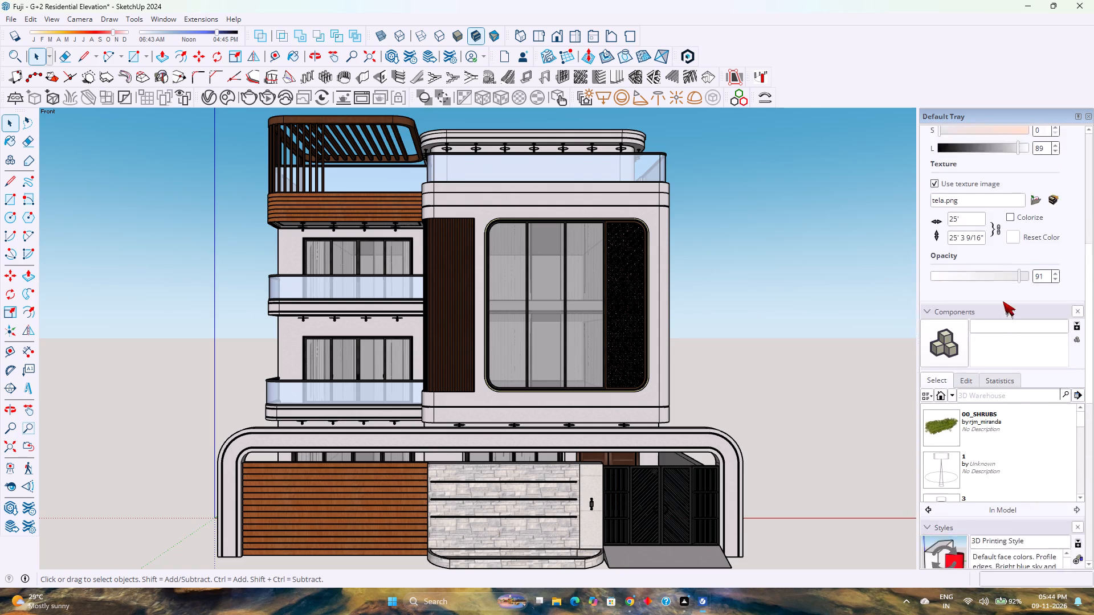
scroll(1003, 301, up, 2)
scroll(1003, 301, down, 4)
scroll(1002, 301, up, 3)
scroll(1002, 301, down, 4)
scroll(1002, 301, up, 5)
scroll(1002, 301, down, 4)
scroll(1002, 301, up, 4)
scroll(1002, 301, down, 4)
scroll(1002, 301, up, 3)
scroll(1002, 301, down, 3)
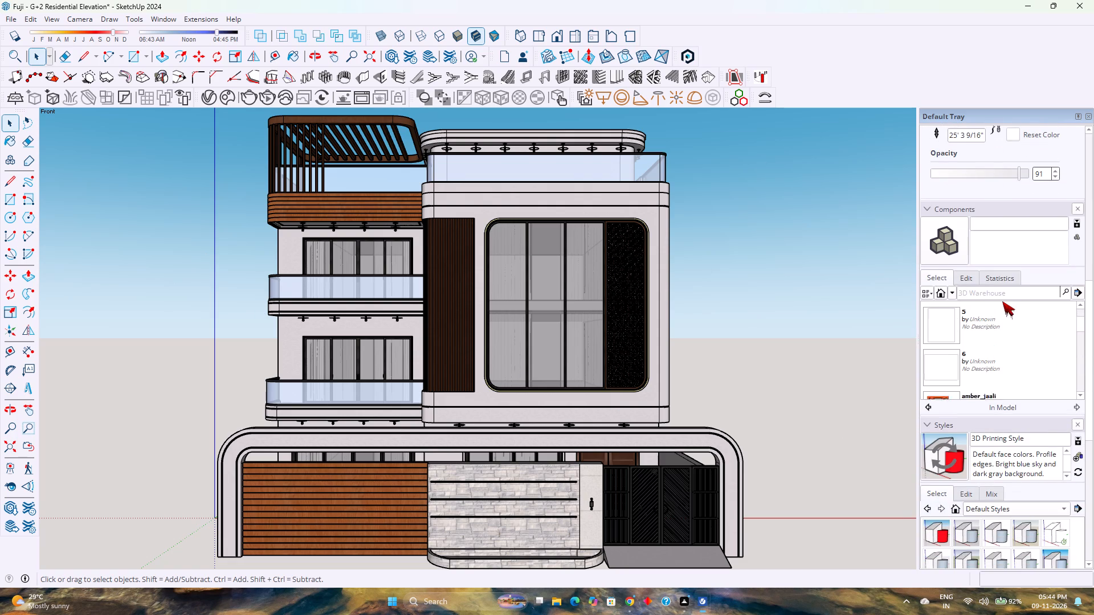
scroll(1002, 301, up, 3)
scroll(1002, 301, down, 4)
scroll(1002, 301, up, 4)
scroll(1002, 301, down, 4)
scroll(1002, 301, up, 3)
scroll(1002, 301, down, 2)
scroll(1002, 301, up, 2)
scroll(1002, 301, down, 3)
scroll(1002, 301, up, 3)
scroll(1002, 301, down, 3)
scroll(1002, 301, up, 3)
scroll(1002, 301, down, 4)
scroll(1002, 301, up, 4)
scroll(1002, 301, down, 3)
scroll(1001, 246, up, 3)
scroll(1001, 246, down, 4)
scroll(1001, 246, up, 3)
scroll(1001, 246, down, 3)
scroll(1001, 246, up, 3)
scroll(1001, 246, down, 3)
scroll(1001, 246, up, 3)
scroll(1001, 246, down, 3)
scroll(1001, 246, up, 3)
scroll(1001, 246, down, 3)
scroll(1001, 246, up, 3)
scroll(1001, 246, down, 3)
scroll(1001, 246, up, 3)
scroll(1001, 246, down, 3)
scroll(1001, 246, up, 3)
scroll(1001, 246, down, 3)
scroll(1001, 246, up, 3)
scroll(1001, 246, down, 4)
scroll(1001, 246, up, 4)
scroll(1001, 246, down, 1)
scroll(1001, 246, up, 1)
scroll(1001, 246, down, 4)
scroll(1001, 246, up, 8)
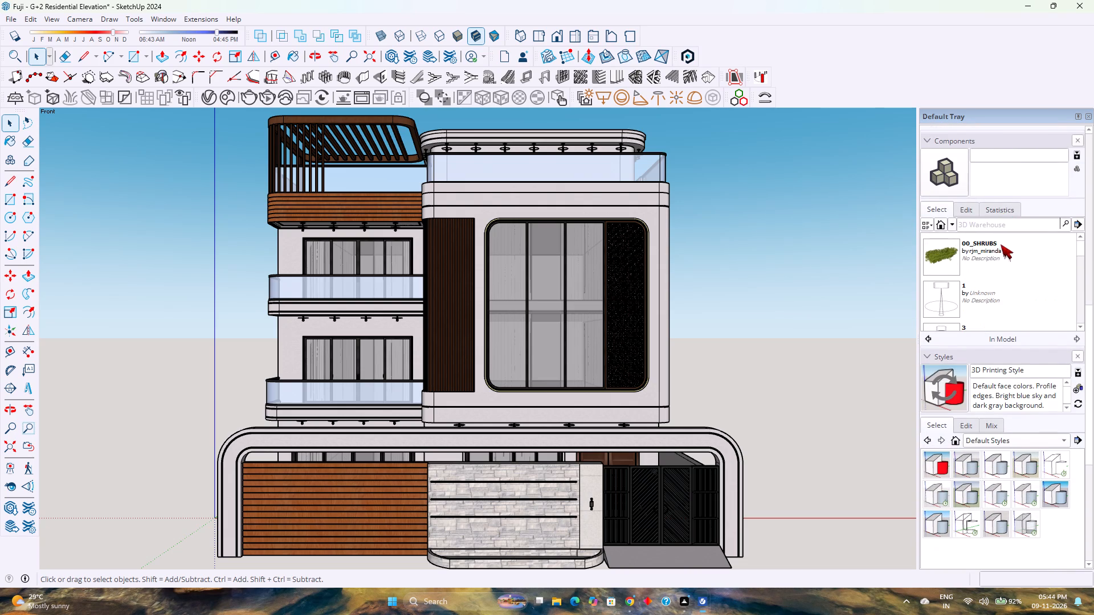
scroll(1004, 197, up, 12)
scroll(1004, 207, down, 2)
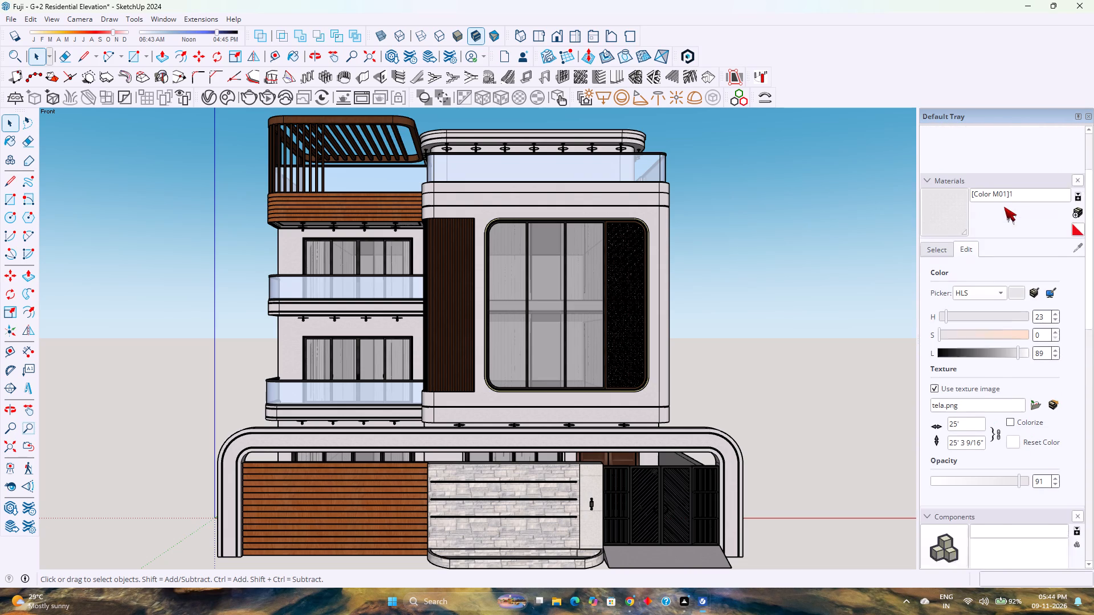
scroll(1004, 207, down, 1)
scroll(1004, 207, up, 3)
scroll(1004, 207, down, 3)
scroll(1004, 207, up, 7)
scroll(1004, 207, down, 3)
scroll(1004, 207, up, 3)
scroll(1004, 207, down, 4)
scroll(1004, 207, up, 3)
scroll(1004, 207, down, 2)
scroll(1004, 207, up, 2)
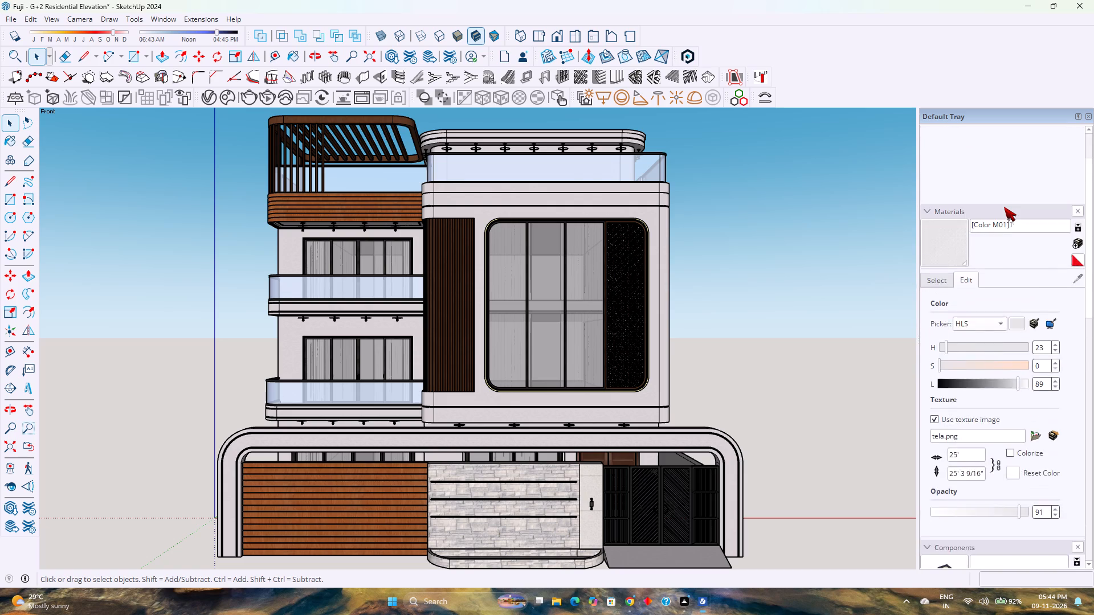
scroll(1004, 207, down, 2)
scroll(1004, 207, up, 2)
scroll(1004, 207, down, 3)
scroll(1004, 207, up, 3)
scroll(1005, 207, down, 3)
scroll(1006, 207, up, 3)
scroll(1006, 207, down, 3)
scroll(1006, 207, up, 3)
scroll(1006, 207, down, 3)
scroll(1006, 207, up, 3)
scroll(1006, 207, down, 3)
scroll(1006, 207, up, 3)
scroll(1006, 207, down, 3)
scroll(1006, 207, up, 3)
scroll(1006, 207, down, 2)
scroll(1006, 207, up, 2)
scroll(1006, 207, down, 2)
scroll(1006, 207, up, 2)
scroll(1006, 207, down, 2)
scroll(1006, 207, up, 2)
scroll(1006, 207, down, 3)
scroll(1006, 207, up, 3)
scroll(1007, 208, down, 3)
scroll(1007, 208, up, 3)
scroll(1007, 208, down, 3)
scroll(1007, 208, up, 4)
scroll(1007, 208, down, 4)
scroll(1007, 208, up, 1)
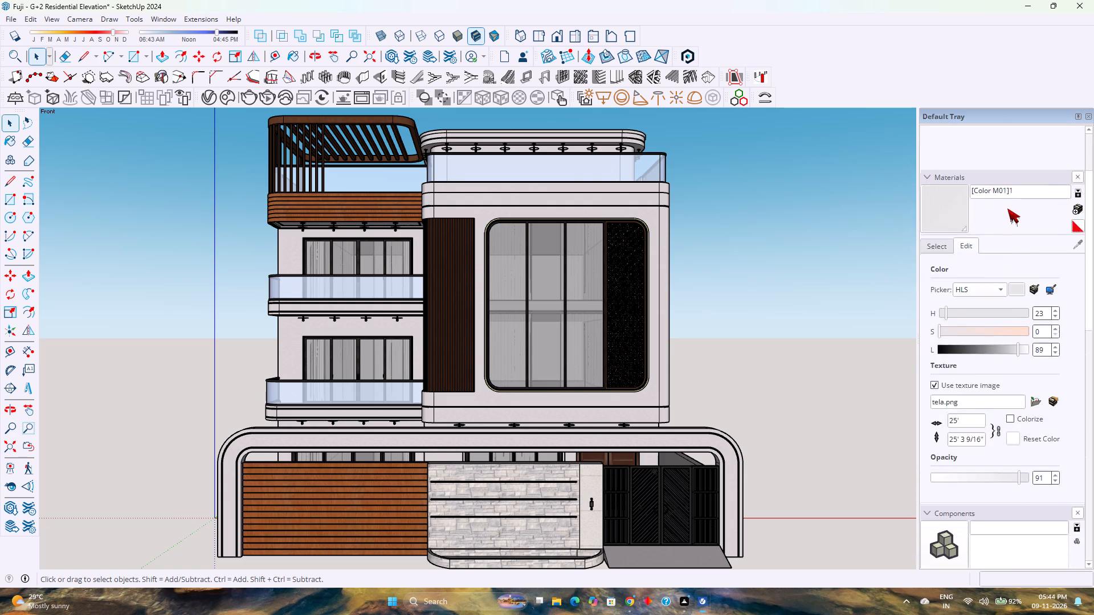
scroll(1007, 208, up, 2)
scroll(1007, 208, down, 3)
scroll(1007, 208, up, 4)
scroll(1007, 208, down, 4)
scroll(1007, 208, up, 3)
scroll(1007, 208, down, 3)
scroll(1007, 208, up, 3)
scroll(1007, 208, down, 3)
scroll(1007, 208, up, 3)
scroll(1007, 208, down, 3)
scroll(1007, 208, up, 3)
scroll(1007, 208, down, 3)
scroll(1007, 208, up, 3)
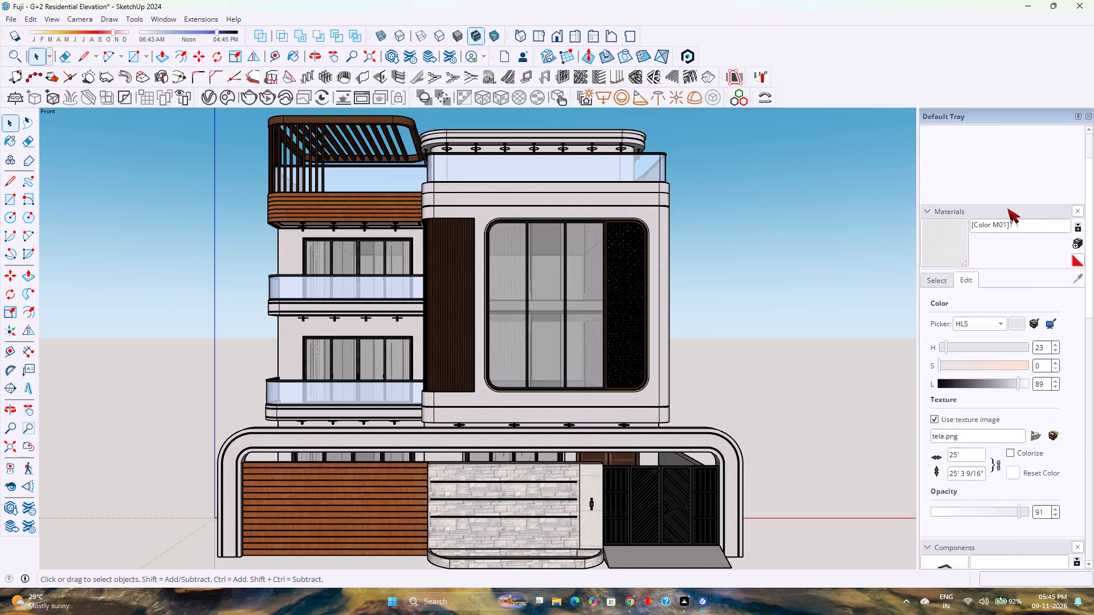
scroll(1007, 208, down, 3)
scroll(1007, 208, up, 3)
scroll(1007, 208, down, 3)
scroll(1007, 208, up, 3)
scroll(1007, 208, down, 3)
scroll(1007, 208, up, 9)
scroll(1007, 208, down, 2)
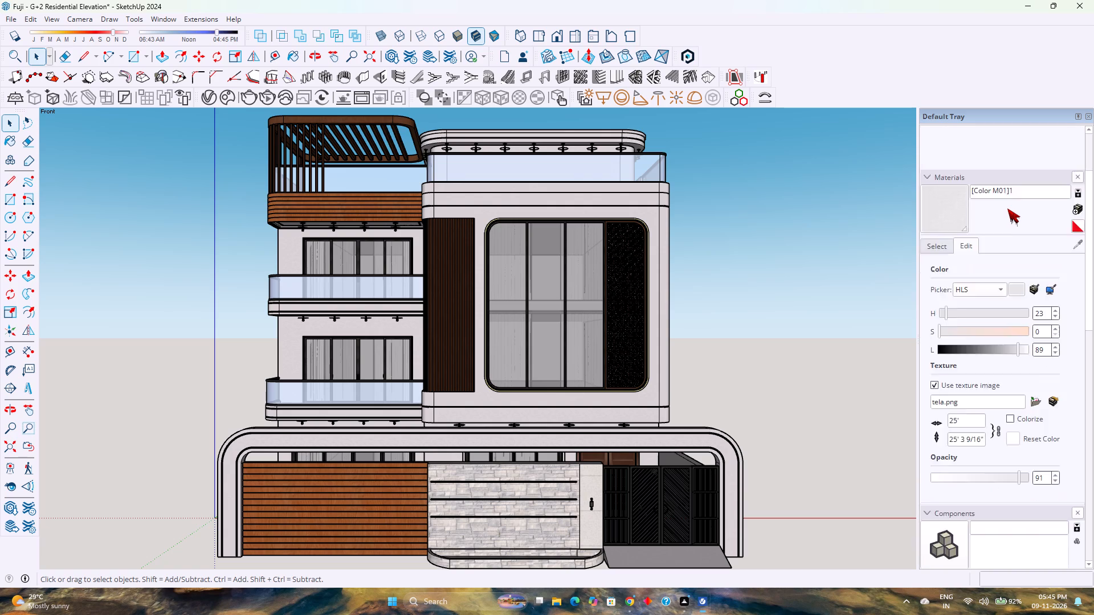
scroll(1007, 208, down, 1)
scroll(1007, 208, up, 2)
Preview the Architectural Design and 3D Printing styles from the default styles on the model, and apply Simple Style.
scroll(1007, 208, down, 10)
scroll(1065, 211, down, 4)
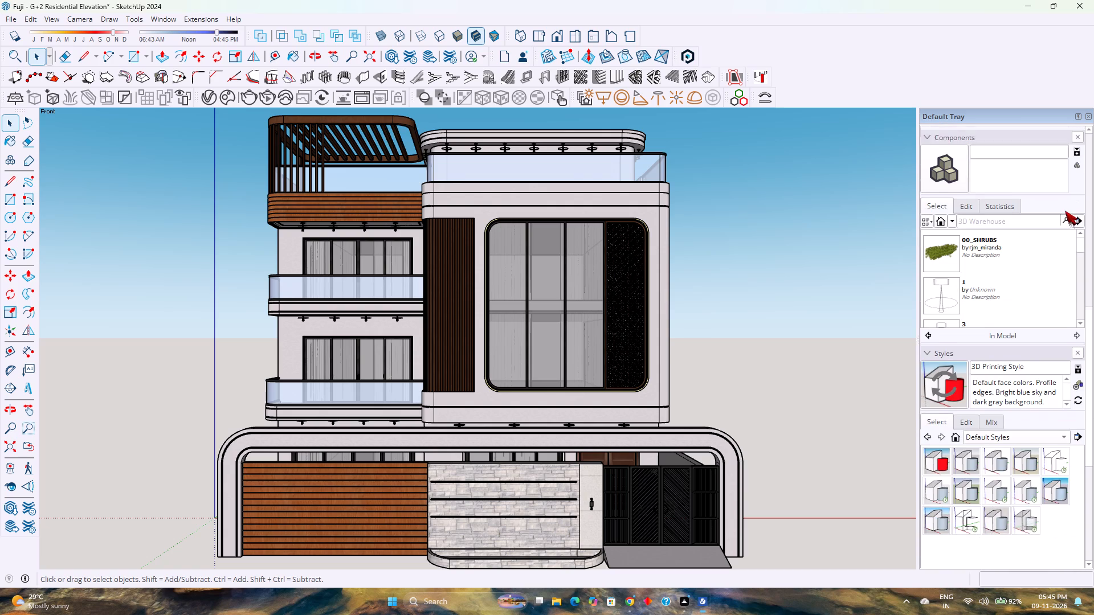
scroll(1024, 417, down, 1)
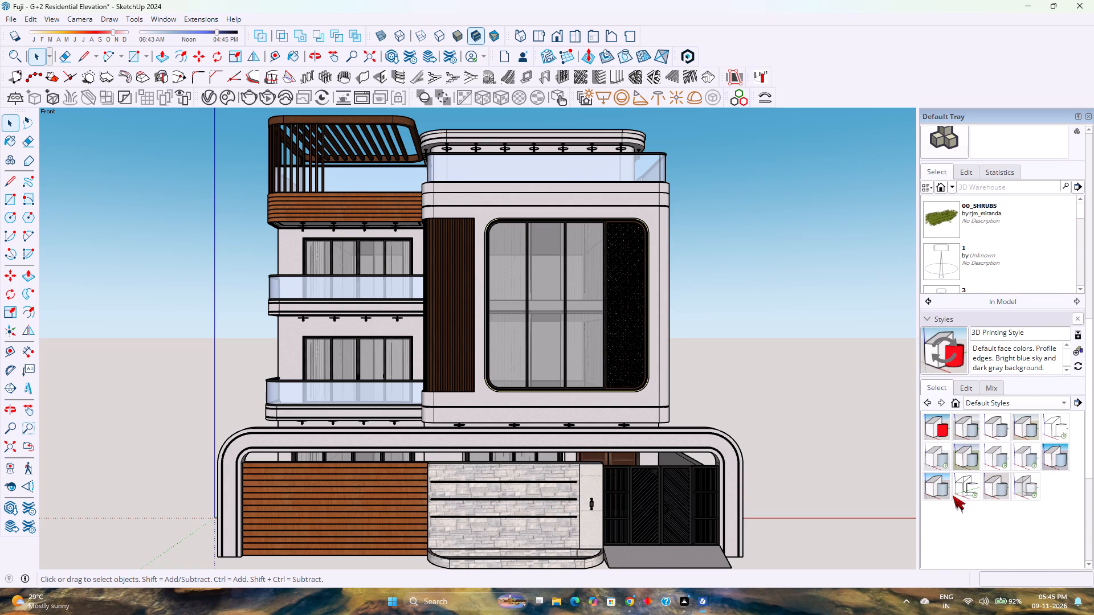
click(964, 434)
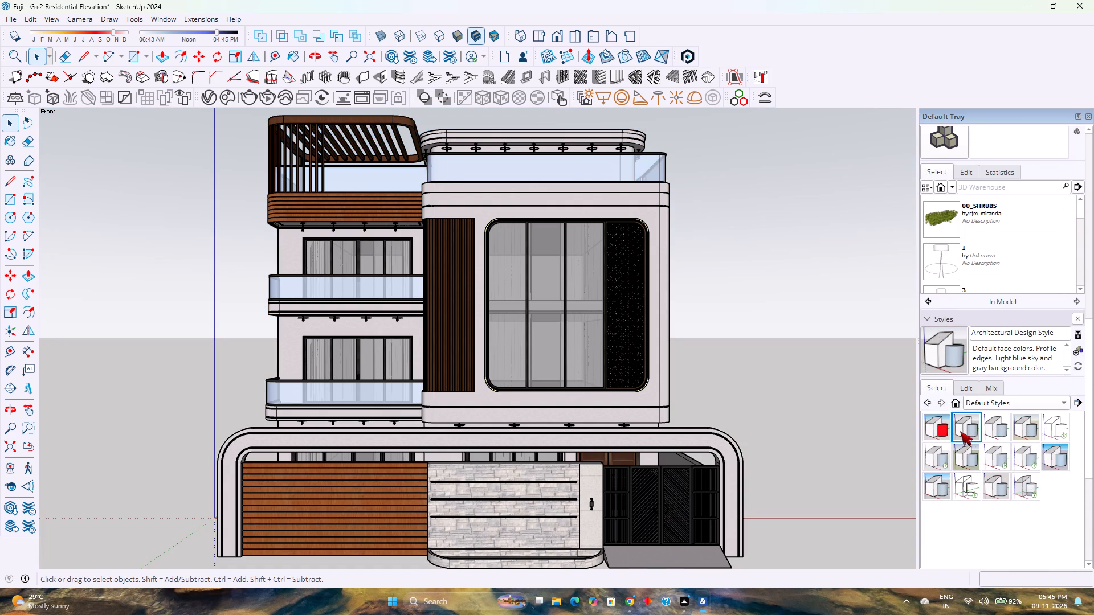
click(945, 428)
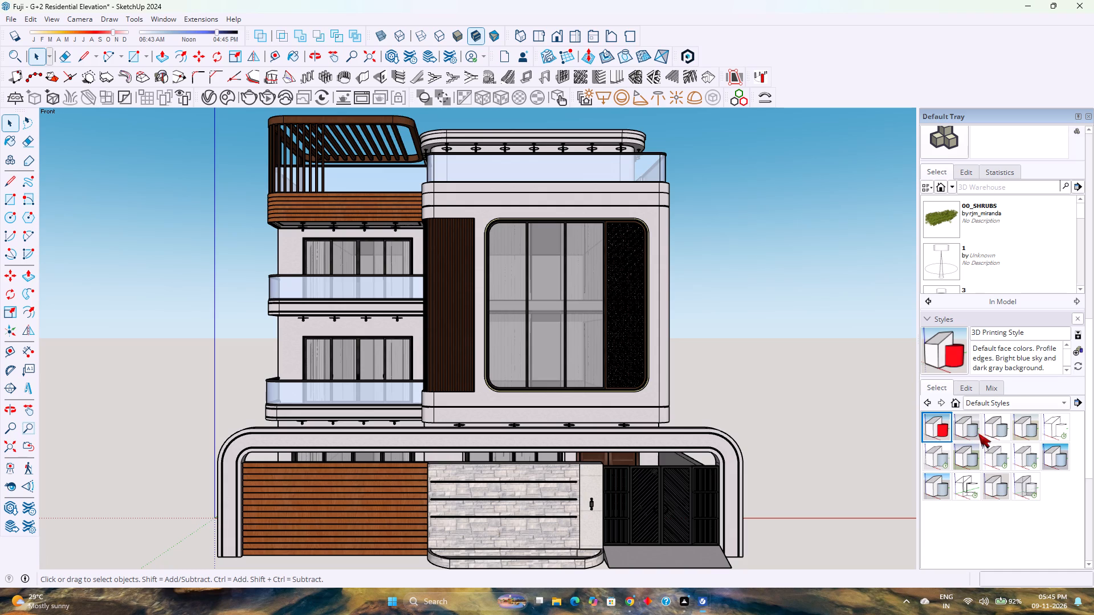
click(1050, 452)
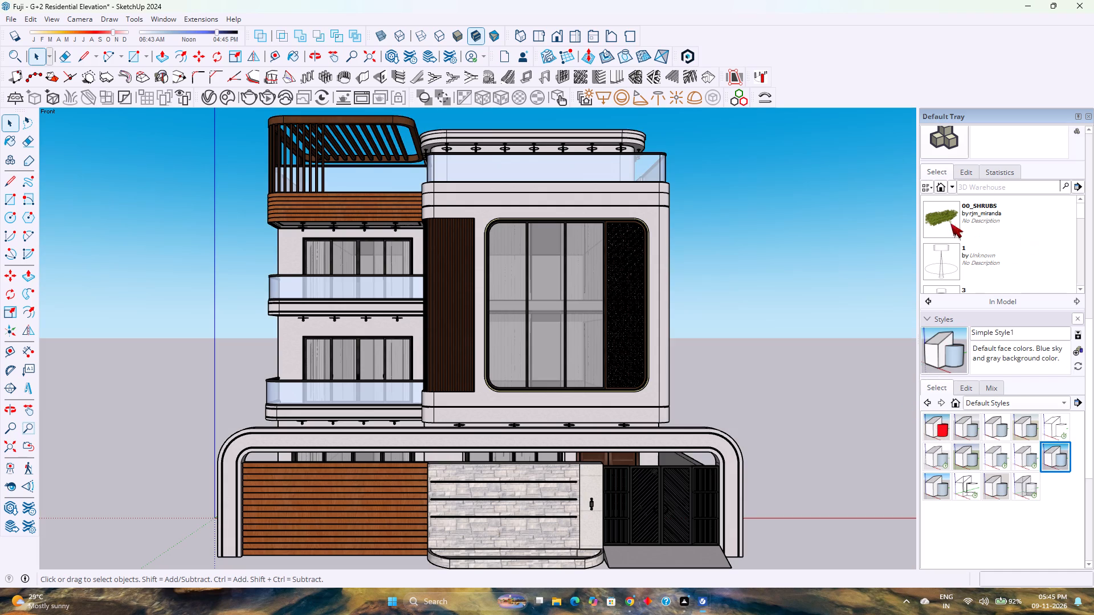
Save the residential elevation model in its existing file.
click(7, 19)
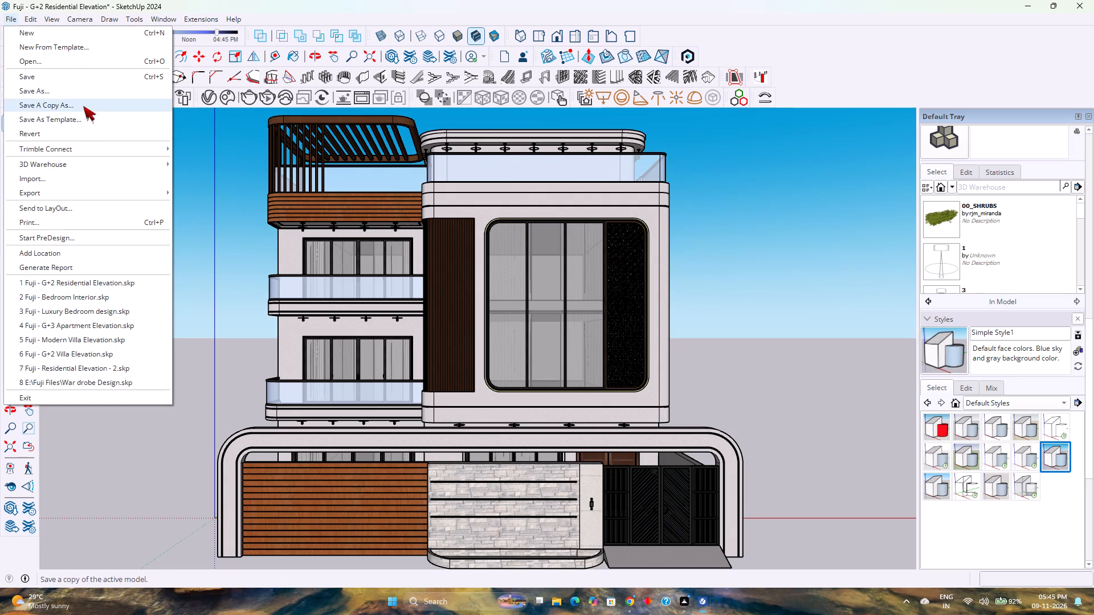
click(98, 77)
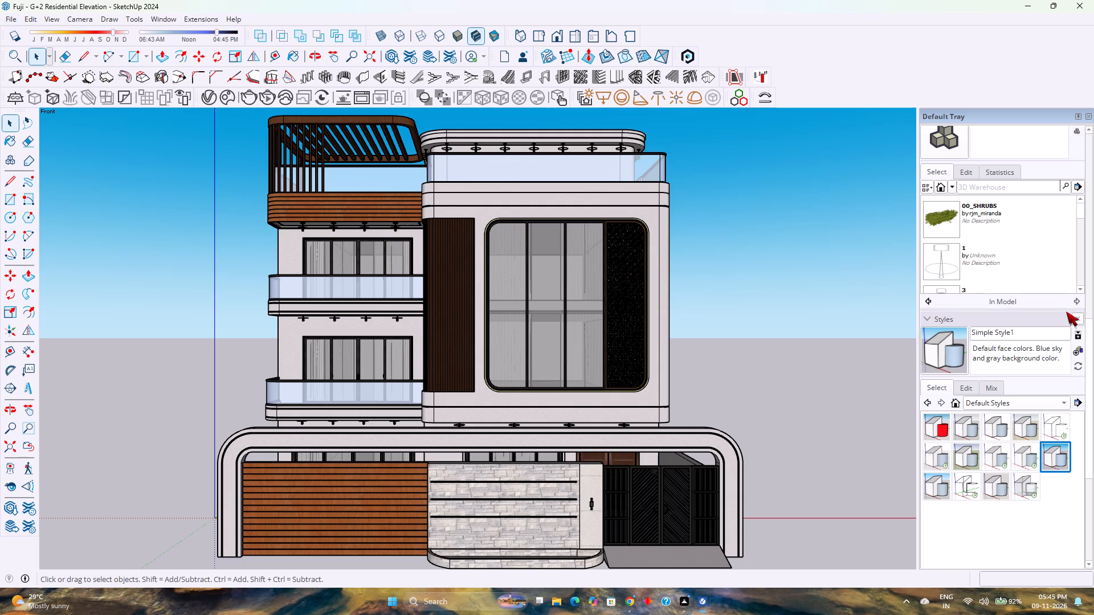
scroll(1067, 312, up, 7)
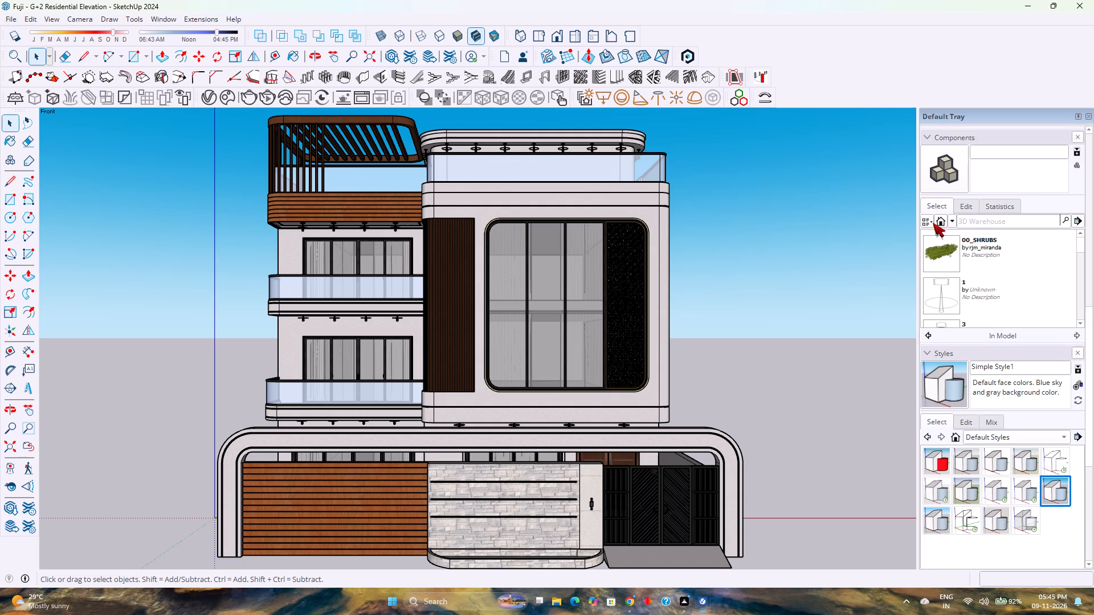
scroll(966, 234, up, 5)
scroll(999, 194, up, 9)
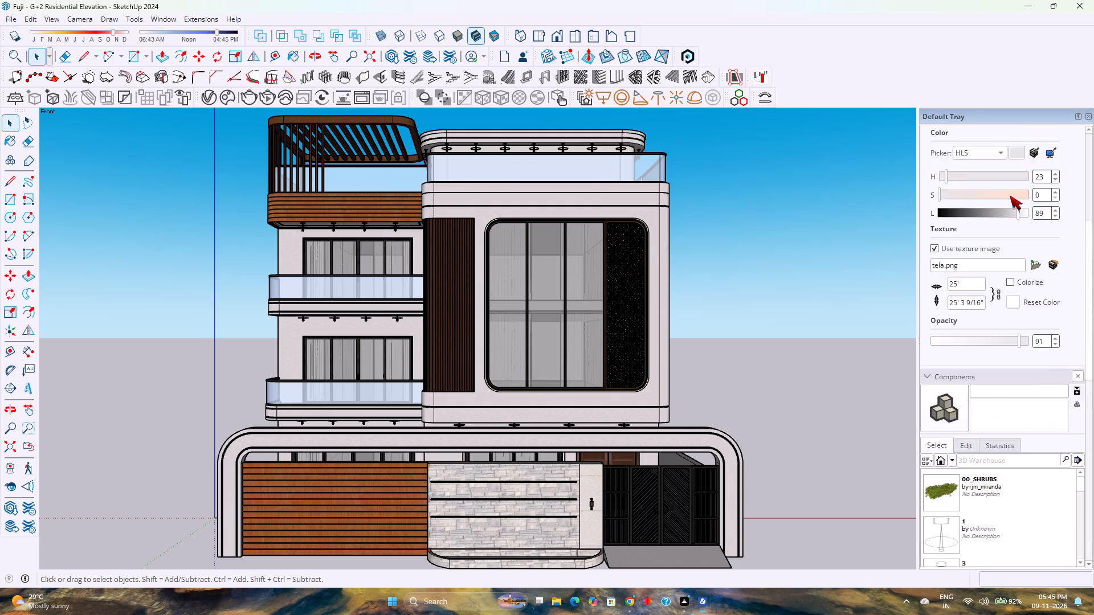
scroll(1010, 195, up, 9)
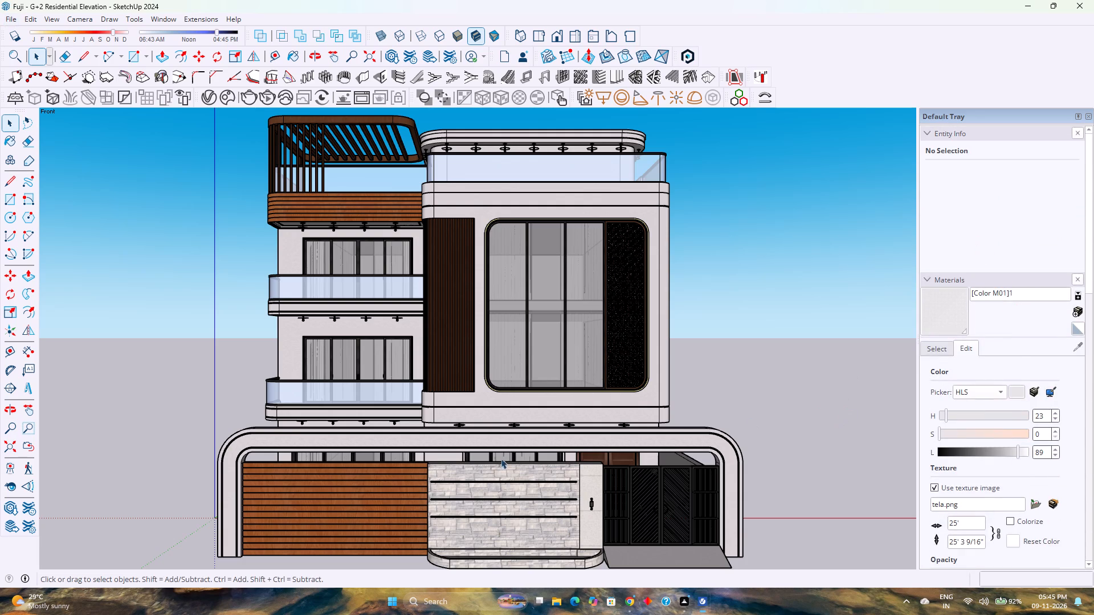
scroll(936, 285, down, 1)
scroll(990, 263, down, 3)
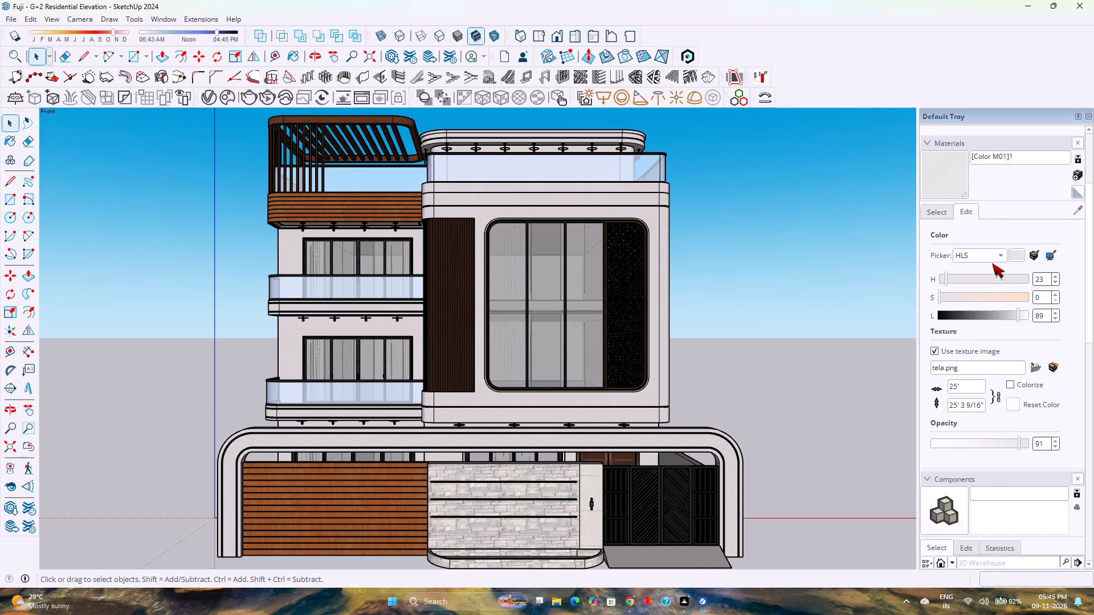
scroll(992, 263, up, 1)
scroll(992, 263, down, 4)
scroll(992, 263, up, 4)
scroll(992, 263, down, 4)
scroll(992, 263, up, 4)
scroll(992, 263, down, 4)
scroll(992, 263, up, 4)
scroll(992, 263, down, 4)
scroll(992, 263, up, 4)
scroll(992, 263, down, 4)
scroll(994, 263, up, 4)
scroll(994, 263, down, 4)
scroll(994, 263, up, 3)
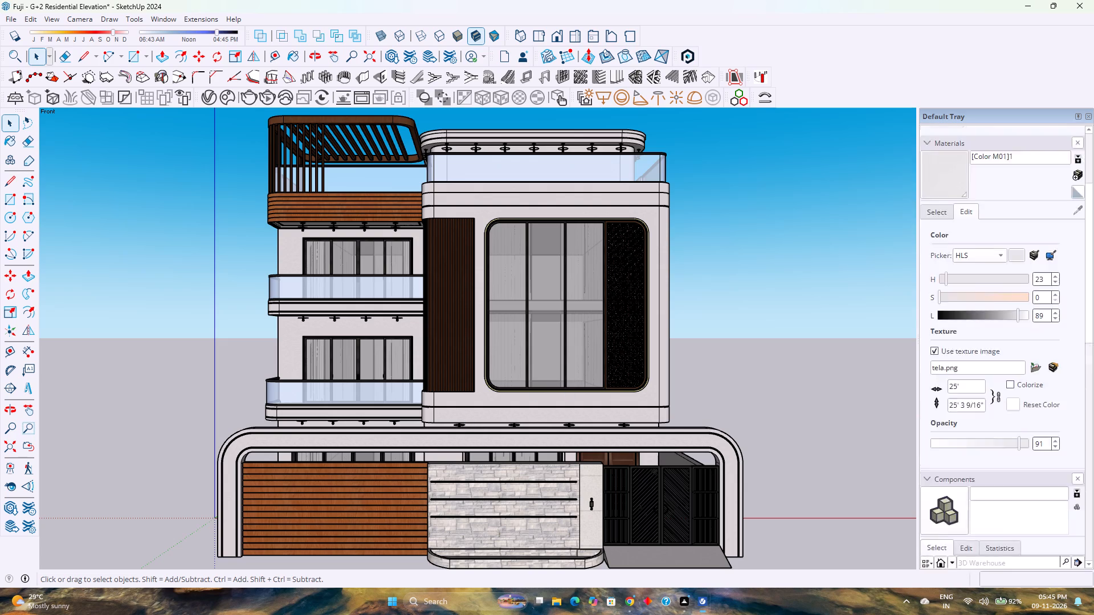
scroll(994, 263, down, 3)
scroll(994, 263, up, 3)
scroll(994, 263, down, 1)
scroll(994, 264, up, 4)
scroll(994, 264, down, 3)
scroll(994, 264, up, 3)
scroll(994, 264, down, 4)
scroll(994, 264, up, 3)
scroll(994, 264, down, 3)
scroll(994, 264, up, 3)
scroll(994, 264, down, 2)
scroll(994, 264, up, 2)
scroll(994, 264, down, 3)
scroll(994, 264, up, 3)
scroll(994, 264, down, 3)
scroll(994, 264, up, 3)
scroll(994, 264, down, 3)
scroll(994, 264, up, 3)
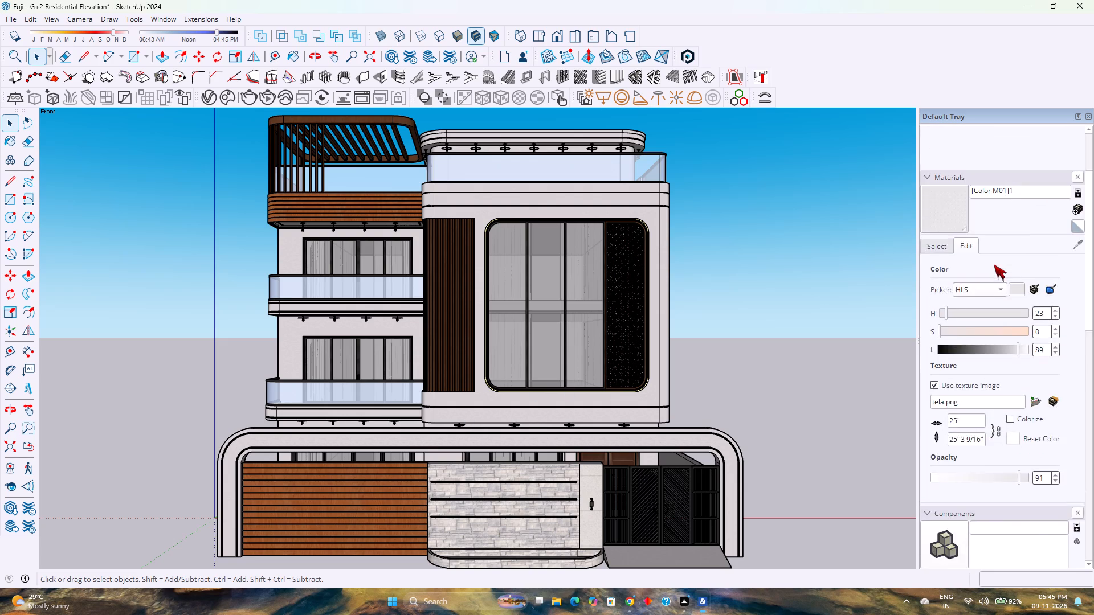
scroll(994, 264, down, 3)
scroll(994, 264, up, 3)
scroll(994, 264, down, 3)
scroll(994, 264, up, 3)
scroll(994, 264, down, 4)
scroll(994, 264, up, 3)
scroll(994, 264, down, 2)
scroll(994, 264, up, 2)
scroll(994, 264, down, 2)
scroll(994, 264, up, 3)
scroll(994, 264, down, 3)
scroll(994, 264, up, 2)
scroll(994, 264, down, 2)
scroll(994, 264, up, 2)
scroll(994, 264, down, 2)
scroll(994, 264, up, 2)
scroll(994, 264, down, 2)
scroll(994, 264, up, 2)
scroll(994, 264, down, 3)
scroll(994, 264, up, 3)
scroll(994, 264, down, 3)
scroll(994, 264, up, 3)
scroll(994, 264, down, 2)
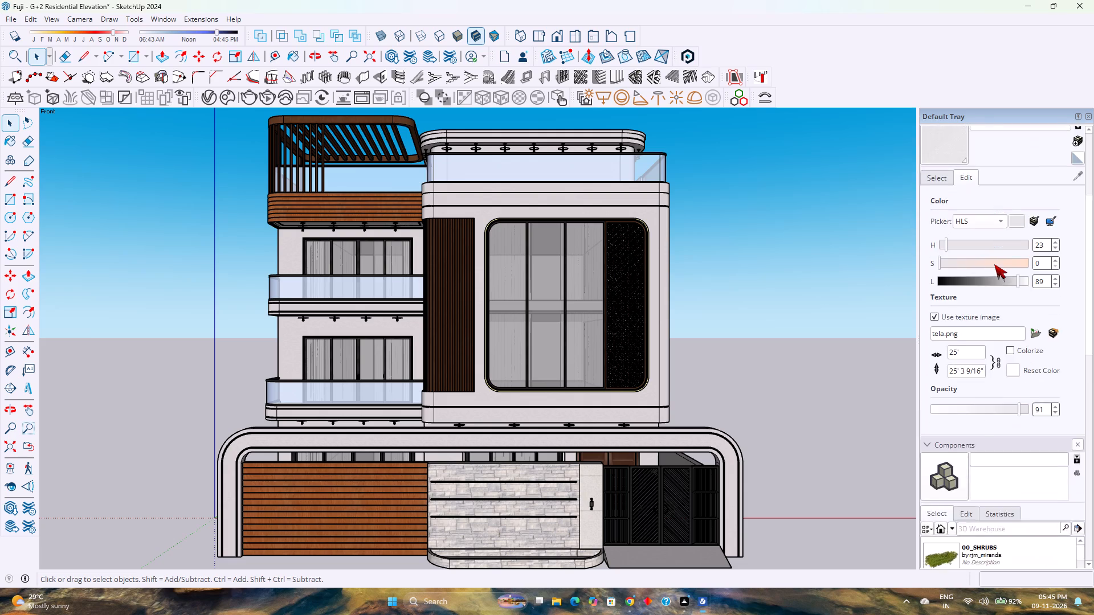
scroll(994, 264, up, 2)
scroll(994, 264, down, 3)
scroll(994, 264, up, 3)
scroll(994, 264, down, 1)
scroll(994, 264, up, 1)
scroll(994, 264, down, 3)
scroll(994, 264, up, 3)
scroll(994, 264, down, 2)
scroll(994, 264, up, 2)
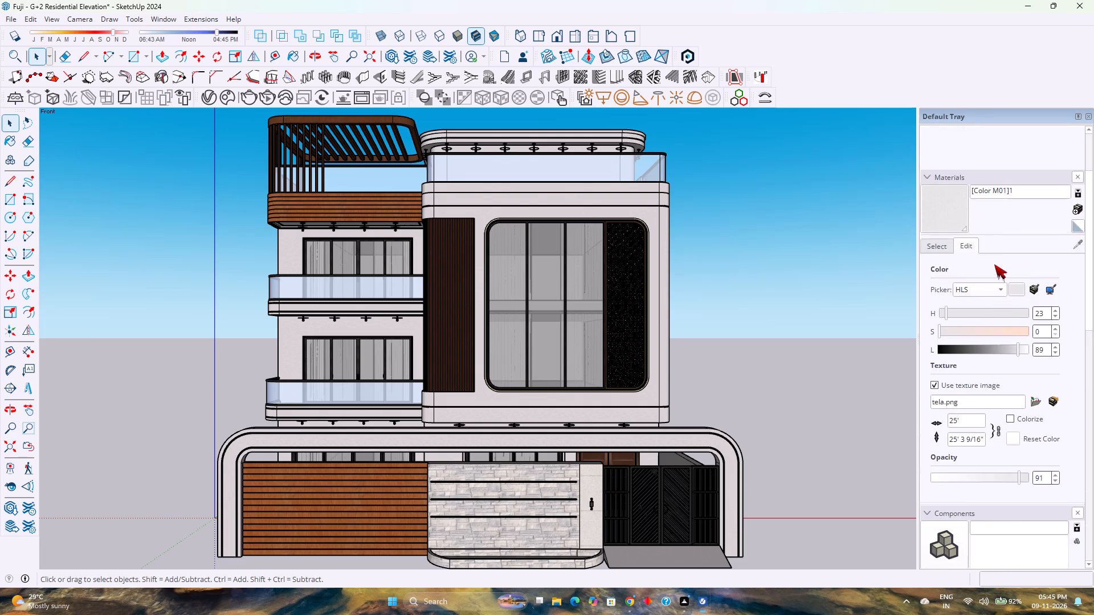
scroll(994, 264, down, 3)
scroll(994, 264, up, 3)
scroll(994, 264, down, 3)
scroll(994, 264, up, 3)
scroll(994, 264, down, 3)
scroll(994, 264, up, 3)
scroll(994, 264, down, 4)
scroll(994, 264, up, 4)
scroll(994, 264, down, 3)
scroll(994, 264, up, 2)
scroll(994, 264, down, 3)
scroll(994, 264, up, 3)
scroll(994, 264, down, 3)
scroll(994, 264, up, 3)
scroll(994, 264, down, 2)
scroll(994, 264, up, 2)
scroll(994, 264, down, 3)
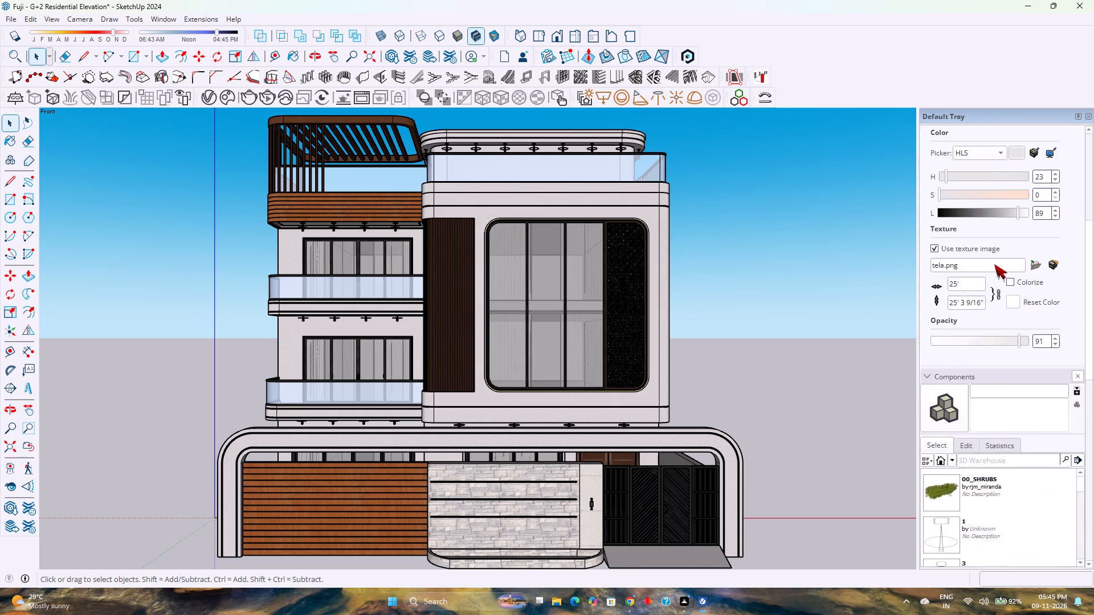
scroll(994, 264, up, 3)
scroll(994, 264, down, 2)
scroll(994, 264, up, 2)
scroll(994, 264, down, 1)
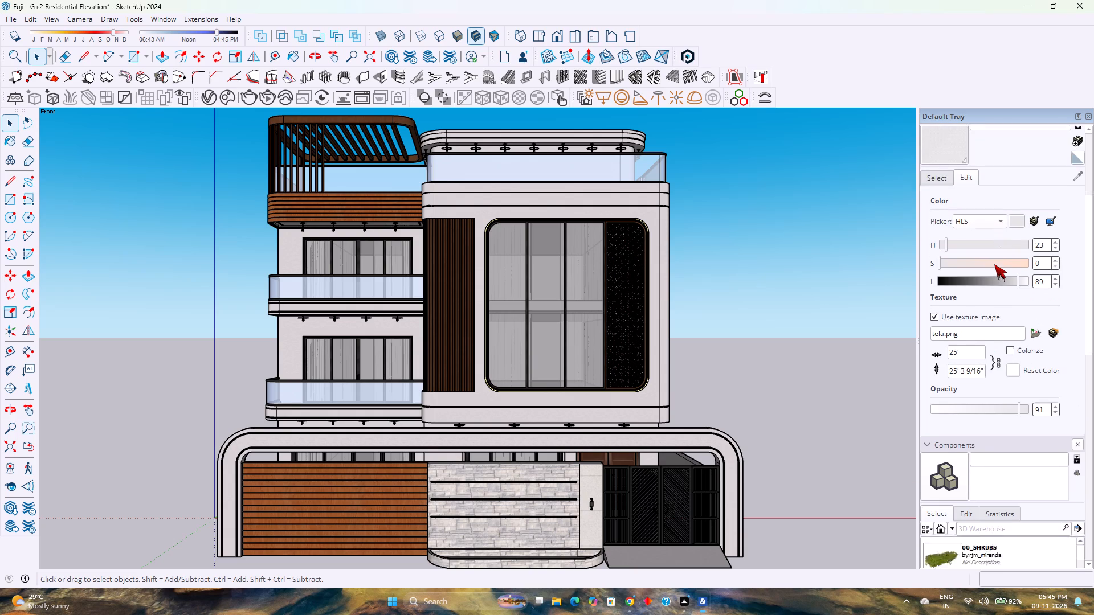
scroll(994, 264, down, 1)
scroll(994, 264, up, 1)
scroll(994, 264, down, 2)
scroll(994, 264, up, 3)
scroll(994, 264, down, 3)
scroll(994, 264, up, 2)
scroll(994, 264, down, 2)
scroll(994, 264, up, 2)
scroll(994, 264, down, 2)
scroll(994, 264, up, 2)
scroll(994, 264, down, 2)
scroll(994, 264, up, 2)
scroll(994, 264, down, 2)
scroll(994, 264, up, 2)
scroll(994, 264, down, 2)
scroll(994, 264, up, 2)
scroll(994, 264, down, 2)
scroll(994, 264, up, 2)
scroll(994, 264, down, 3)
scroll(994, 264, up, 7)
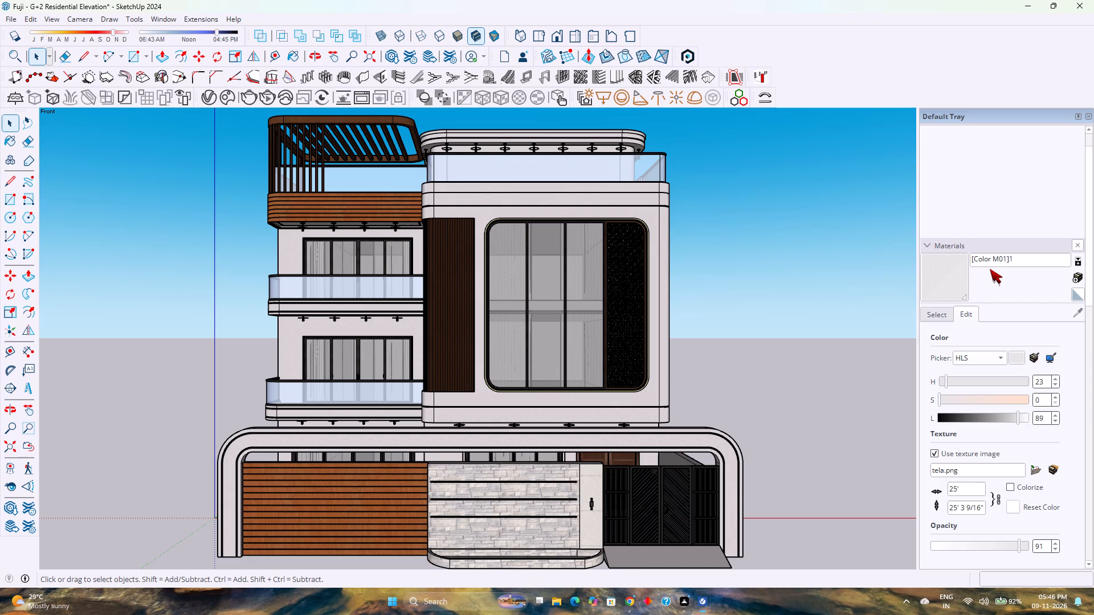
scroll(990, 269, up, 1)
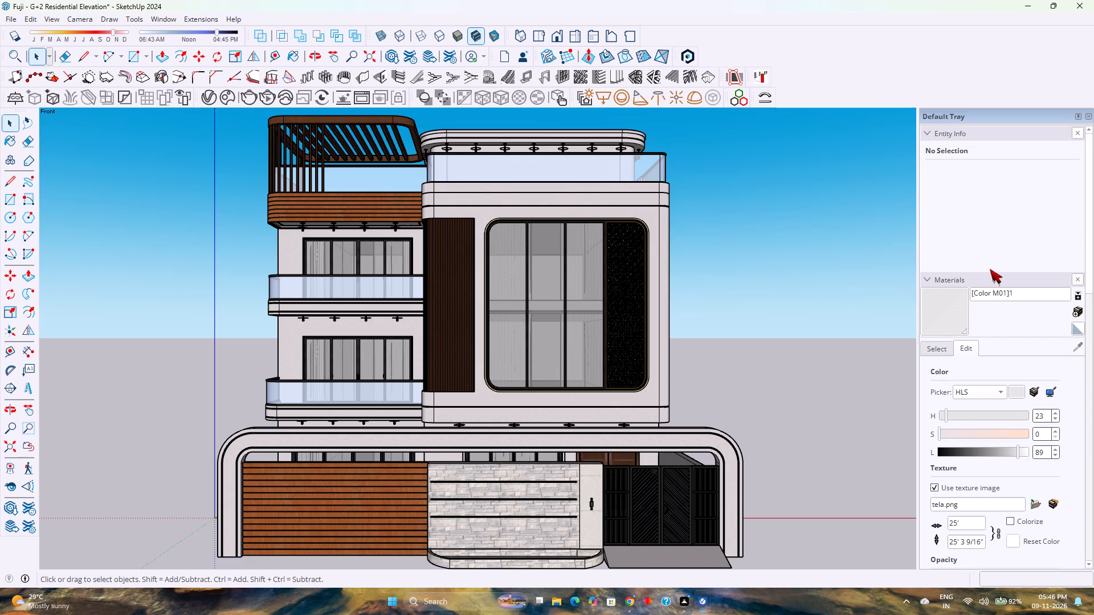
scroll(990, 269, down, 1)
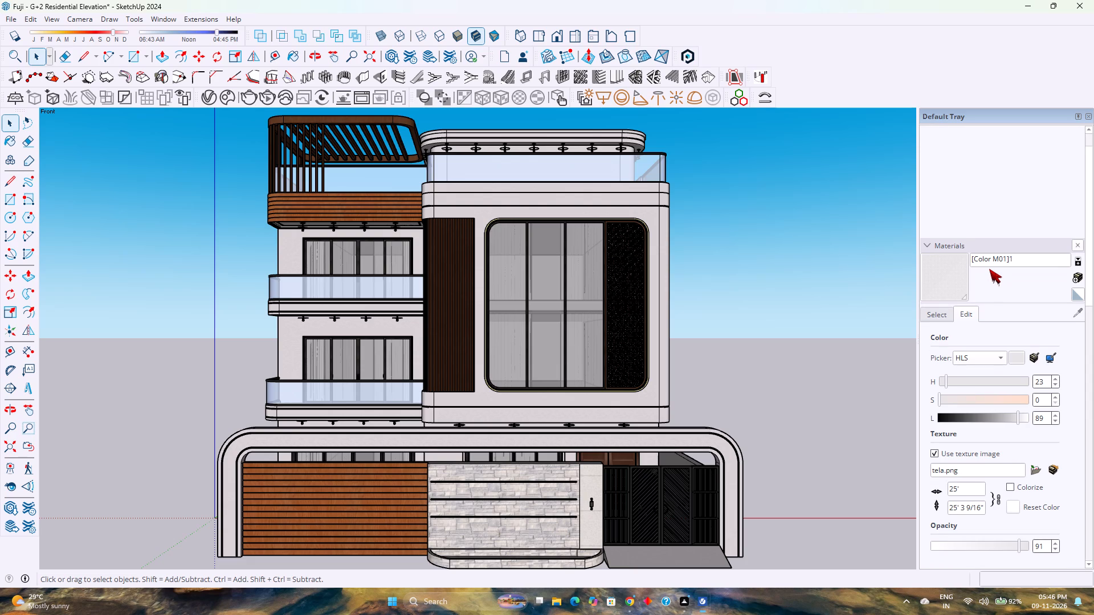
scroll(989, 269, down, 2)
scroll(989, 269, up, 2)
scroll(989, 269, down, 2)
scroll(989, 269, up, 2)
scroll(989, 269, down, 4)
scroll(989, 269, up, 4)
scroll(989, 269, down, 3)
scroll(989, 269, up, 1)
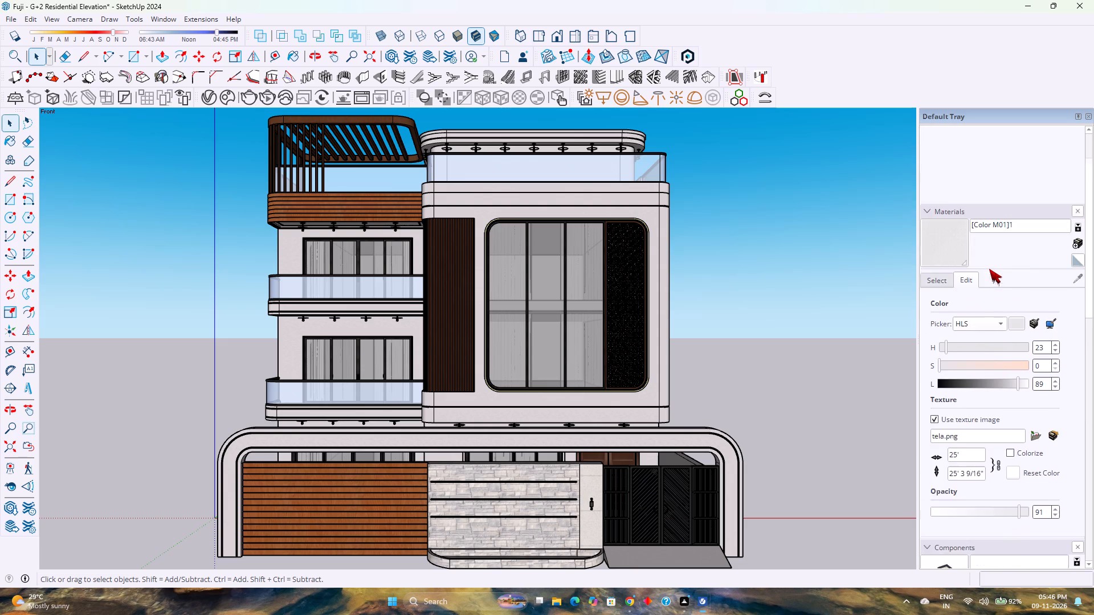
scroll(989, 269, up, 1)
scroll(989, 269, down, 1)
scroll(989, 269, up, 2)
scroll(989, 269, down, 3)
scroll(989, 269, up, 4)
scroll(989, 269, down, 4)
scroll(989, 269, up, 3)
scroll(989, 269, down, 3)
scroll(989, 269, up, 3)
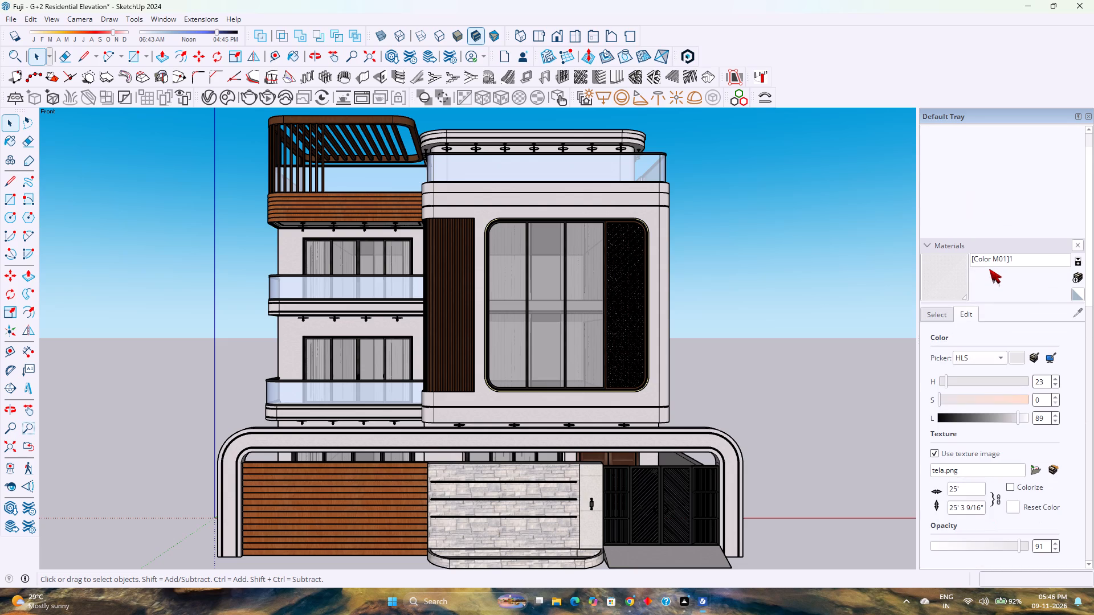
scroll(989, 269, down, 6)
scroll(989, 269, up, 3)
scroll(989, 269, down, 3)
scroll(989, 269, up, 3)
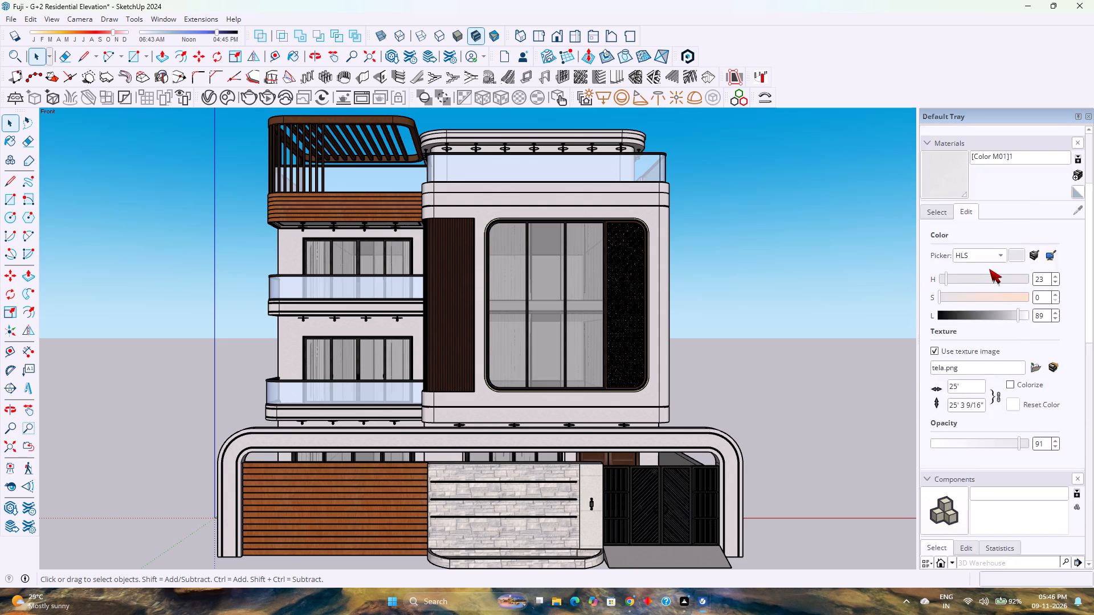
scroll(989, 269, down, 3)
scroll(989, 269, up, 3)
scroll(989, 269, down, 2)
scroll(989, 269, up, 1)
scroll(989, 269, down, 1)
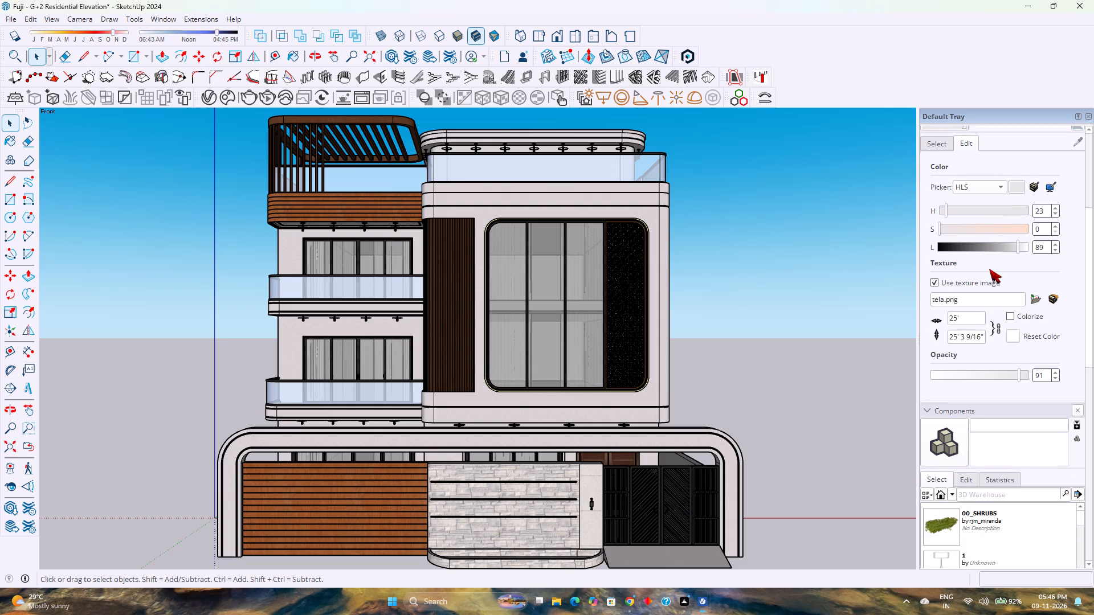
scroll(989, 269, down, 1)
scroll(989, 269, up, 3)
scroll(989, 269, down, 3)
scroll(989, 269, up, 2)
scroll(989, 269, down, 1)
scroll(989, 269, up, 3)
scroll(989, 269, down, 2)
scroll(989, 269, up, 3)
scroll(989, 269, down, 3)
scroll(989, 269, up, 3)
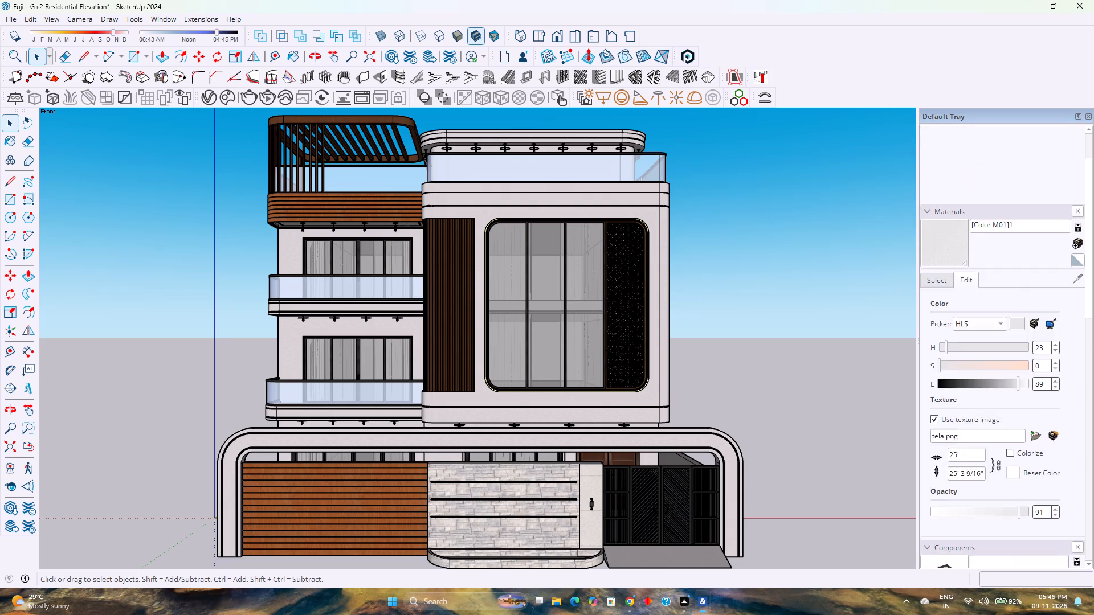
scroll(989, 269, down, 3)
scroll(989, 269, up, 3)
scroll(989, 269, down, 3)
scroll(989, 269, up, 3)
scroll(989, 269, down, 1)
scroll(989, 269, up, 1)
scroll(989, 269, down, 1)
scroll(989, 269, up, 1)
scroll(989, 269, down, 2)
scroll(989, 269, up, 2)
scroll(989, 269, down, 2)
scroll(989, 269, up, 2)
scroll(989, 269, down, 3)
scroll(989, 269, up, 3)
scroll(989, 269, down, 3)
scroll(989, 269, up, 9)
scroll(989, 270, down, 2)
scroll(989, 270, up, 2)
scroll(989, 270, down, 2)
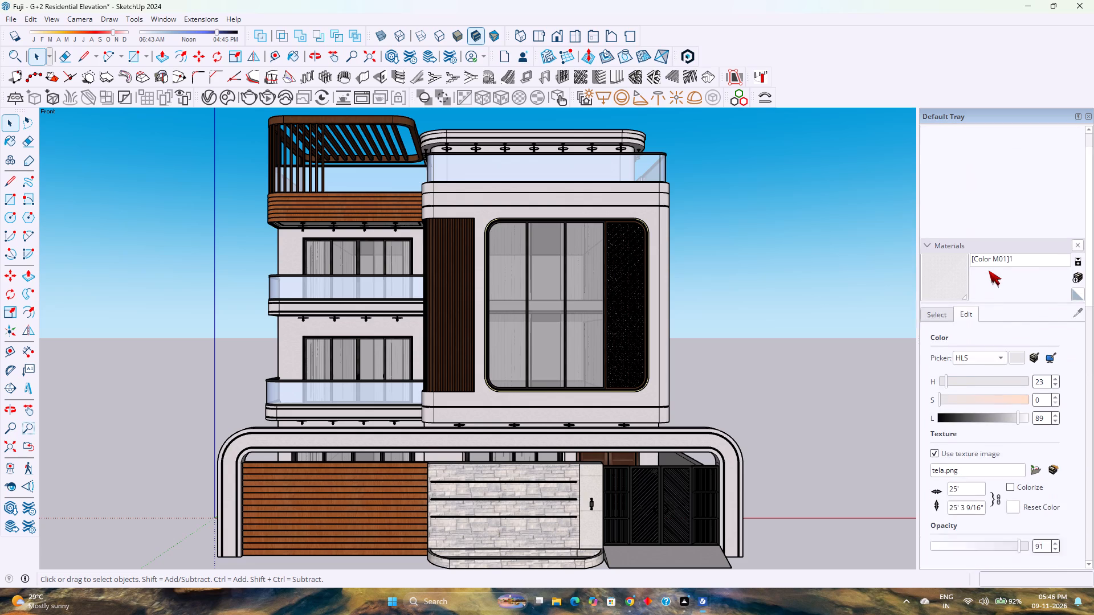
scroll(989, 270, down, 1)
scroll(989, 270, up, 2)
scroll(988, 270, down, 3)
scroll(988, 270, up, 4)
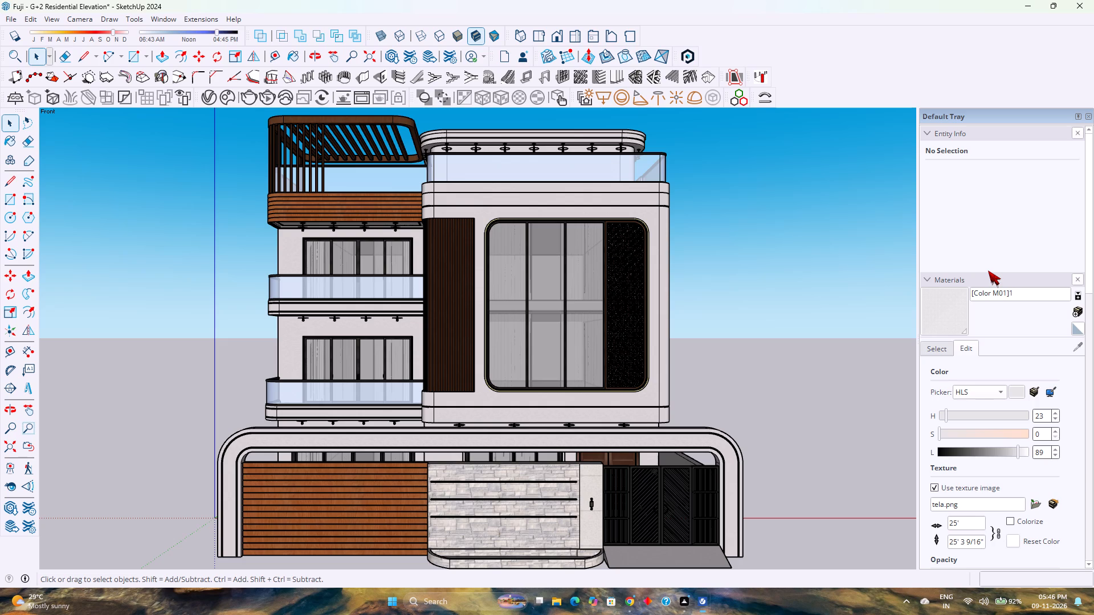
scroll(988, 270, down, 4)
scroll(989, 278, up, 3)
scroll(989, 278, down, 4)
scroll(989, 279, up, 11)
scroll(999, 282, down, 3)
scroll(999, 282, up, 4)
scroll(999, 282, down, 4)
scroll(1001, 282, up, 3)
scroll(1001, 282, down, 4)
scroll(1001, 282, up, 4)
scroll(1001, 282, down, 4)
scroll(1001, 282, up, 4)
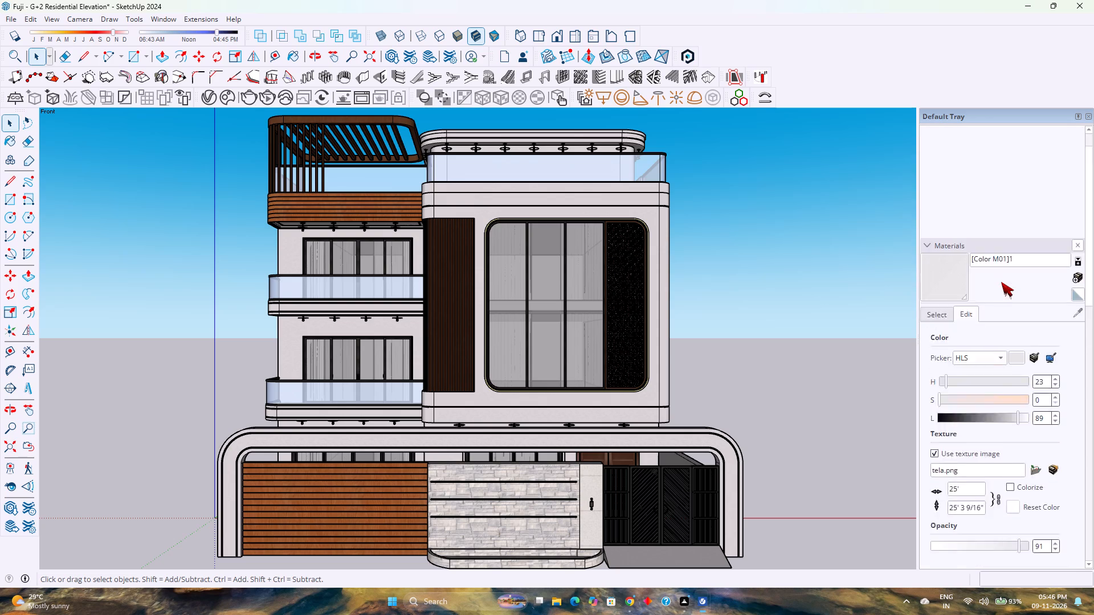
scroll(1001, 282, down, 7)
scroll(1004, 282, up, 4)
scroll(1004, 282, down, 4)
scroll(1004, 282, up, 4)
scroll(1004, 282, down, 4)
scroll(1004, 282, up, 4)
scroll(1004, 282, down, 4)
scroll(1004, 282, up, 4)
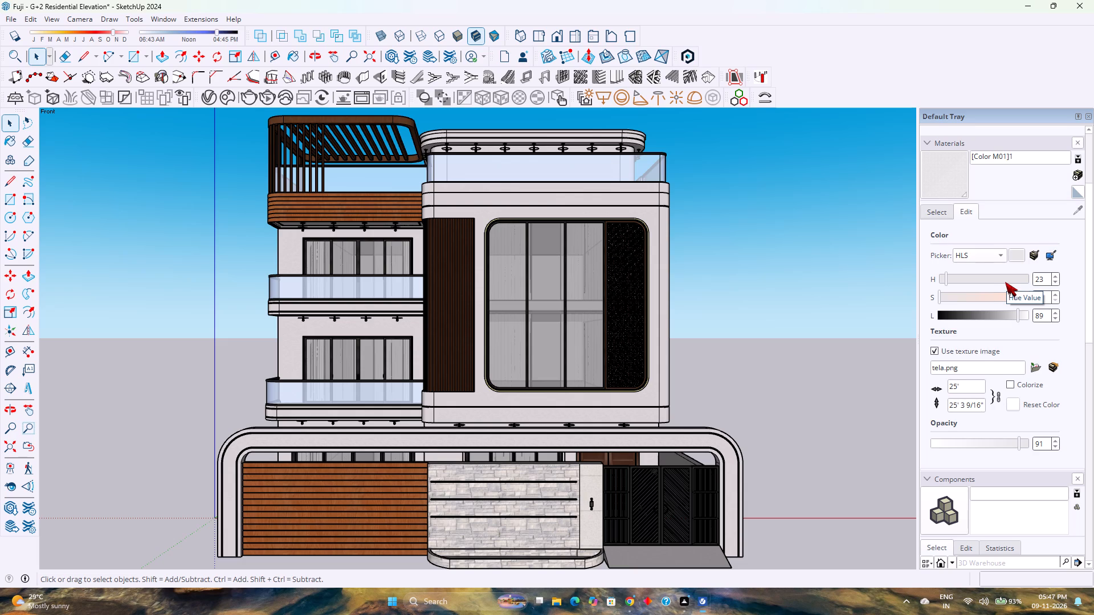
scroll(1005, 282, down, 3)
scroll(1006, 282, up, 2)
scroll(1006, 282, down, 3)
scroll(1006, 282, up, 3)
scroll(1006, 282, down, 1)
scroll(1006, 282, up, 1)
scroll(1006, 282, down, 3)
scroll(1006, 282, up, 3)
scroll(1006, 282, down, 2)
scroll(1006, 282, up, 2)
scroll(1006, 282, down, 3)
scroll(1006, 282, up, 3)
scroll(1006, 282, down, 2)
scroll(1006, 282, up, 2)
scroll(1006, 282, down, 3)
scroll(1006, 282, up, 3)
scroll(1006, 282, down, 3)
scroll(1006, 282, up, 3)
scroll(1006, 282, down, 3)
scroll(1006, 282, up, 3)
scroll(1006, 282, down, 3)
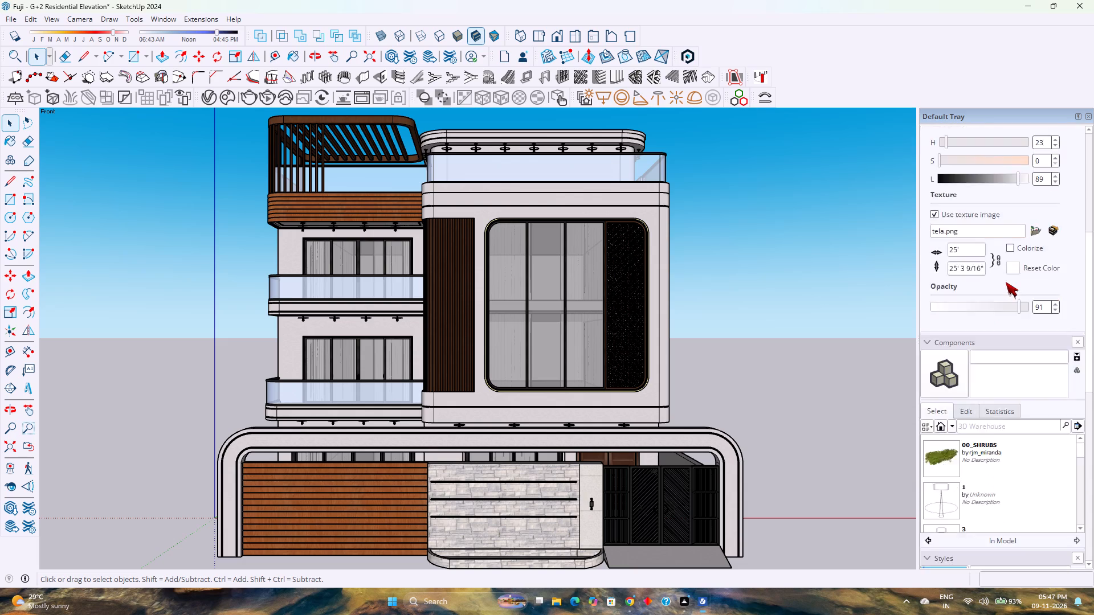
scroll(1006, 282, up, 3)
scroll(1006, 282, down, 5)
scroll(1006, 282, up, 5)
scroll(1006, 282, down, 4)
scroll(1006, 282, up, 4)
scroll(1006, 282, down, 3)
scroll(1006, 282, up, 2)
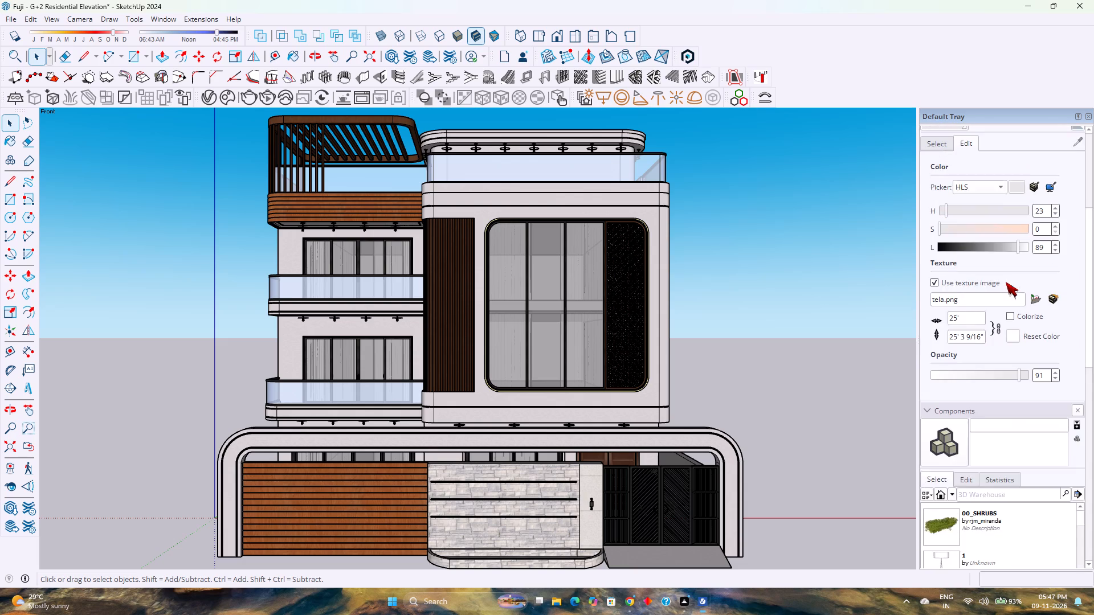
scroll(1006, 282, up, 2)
Switch to Chrome and download the night render of the house from the ChatGPT conversation, reopening the image to download it again.
click(626, 601)
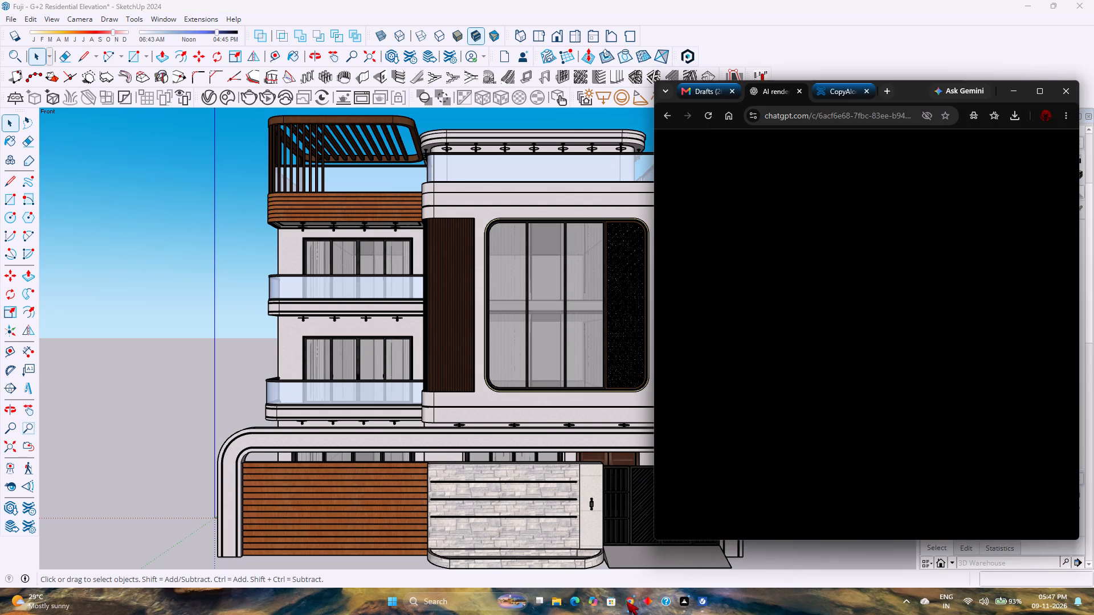
scroll(865, 269, up, 3)
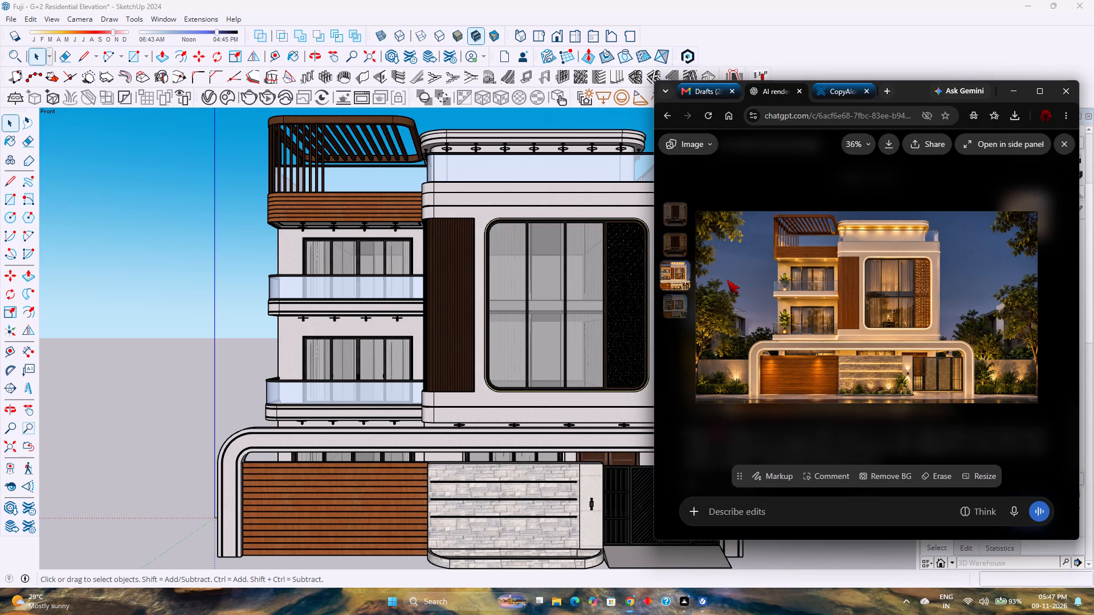
click(893, 146)
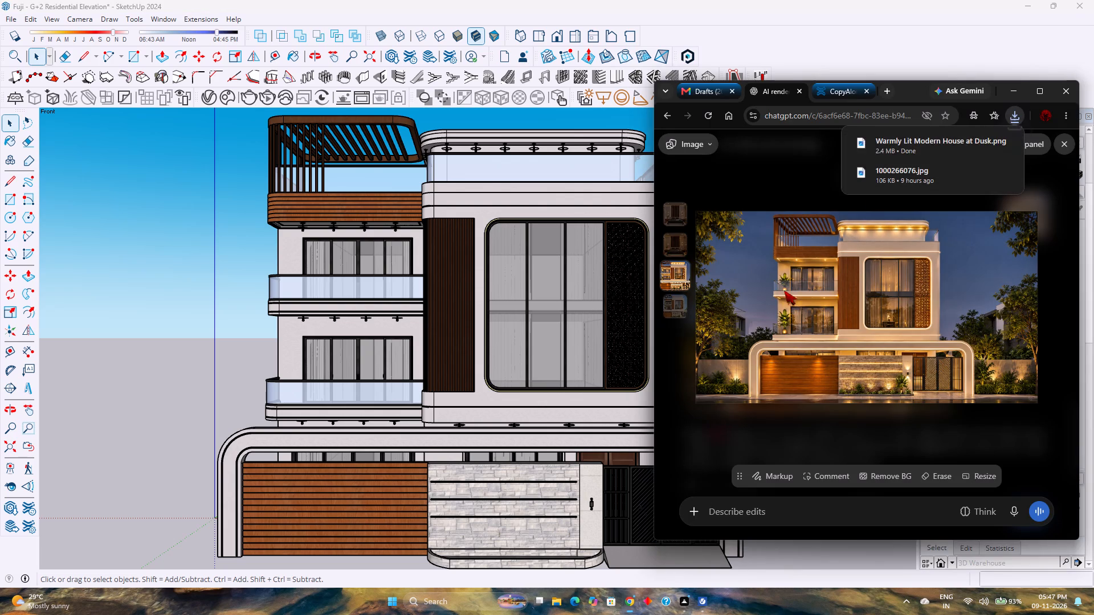
scroll(673, 311, down, 1)
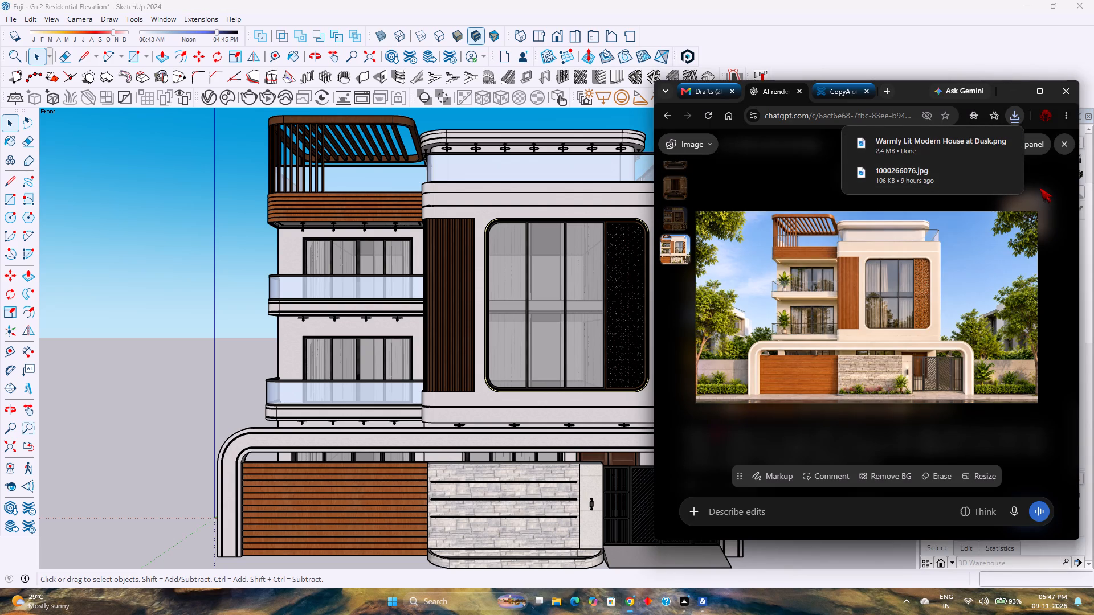
click(1043, 188)
scroll(877, 273, down, 3)
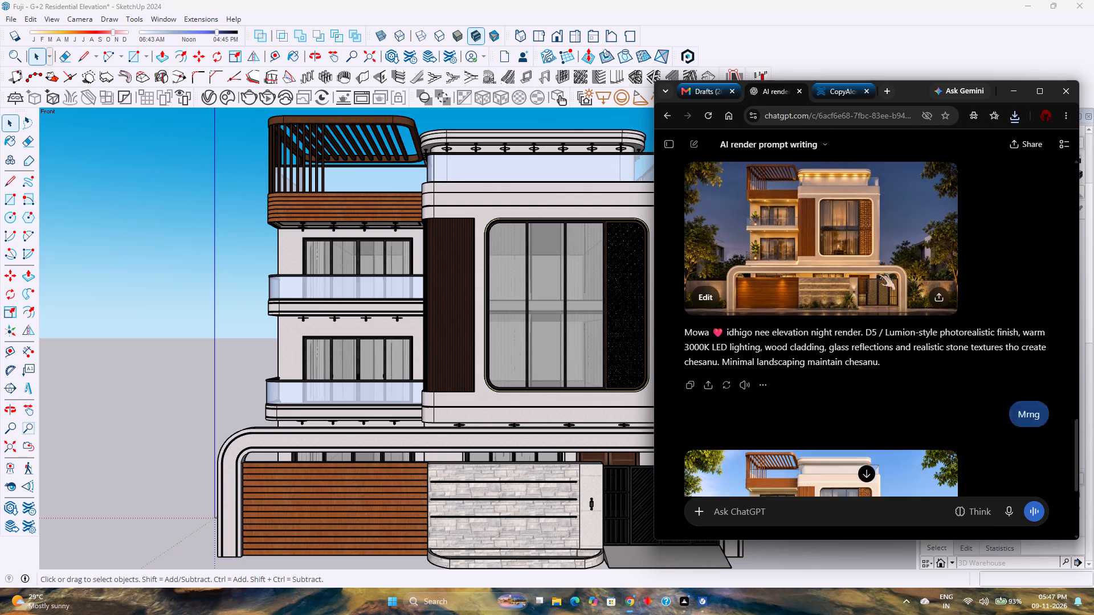
scroll(877, 273, down, 5)
scroll(878, 283, up, 4)
click(876, 253)
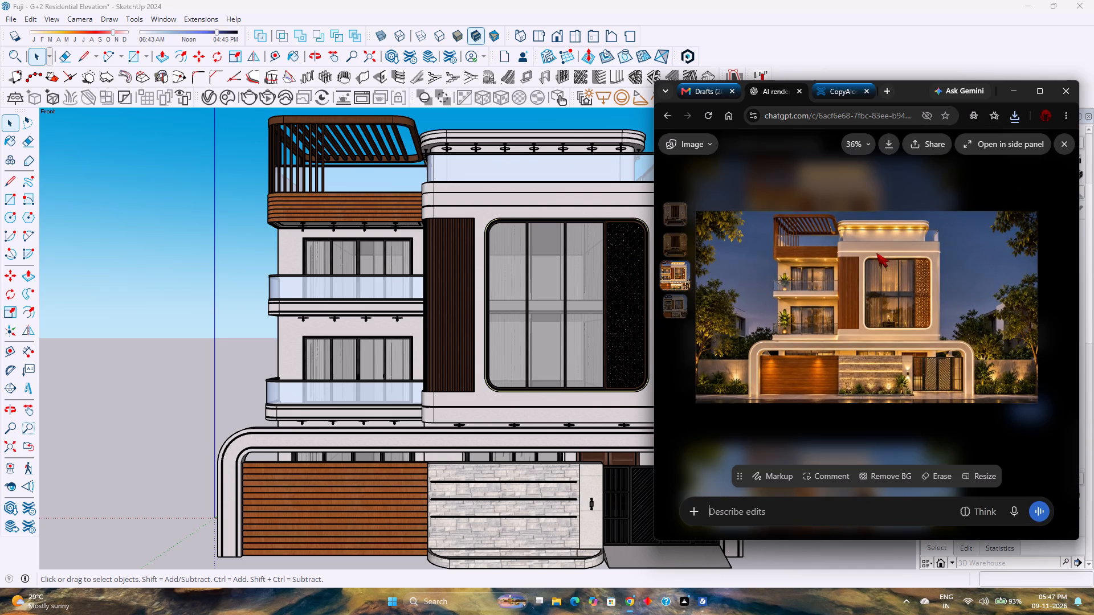
click(891, 147)
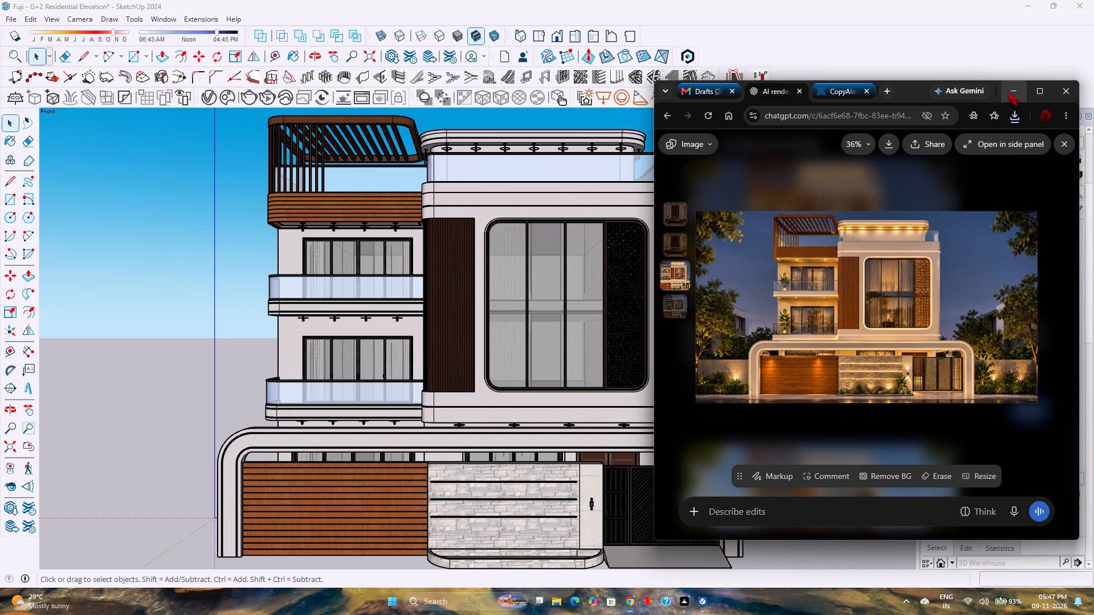
click(1007, 92)
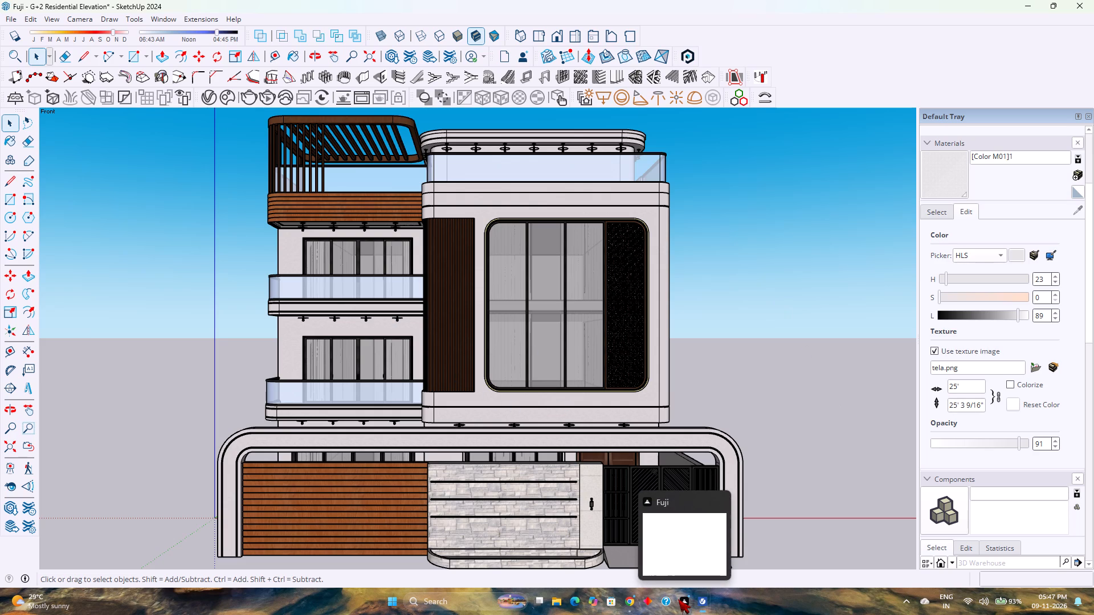
In File Explorer's Downloads folder, delete the duplicate night render named Warmly Lit Modern House at Dusk.
click(550, 604)
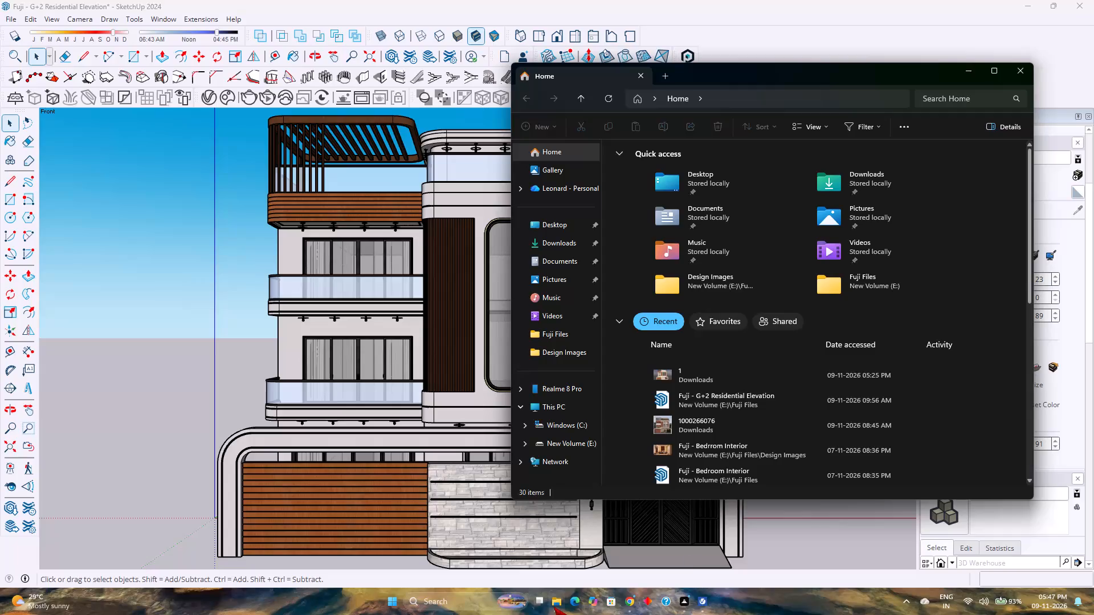
click(544, 241)
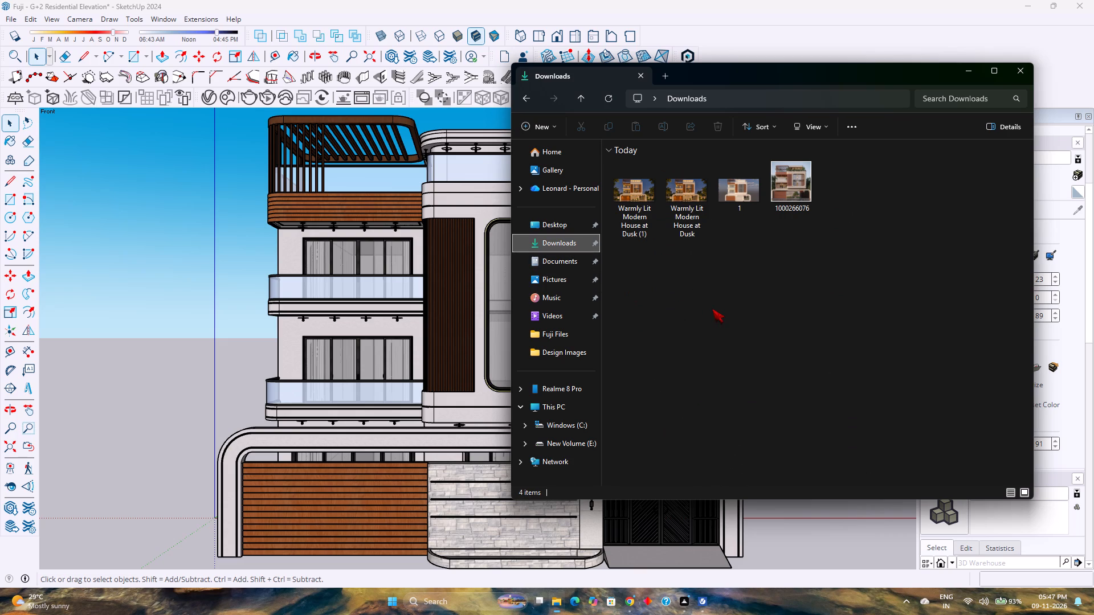
click(693, 199)
drag(774, 83, 844, 98)
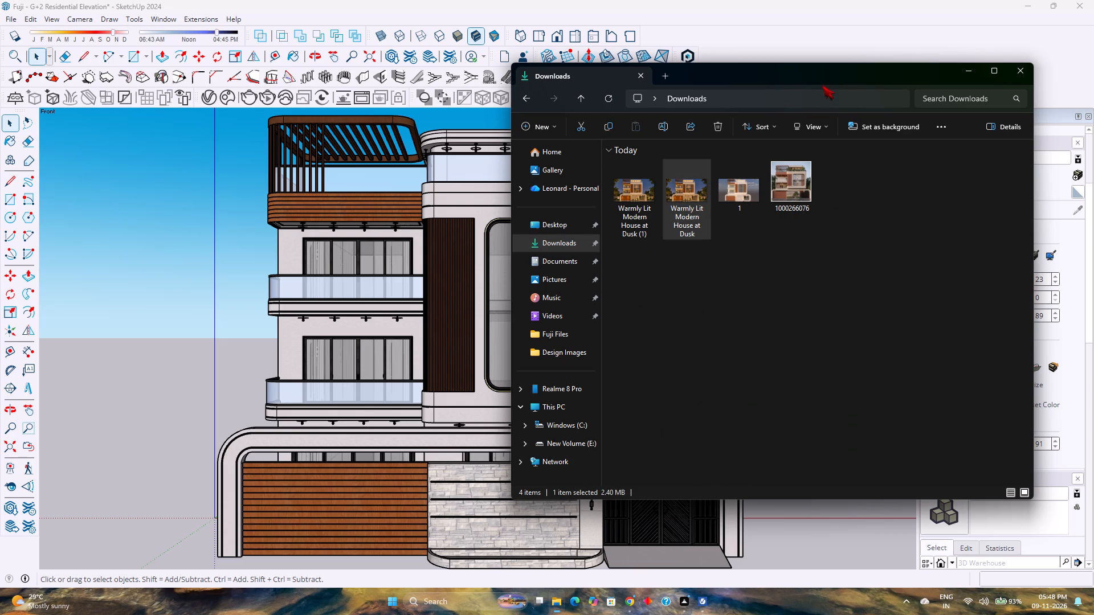
click(717, 127)
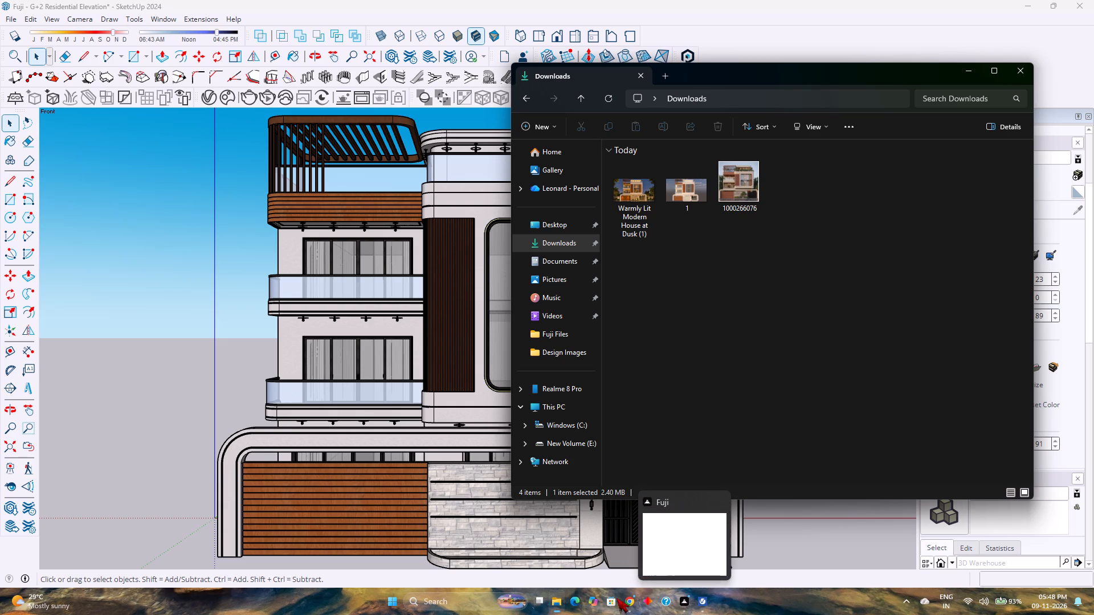
Switch back to Chrome, download the daytime render of the house from ChatGPT, and return to the Downloads folder.
click(626, 609)
scroll(686, 293, down, 1)
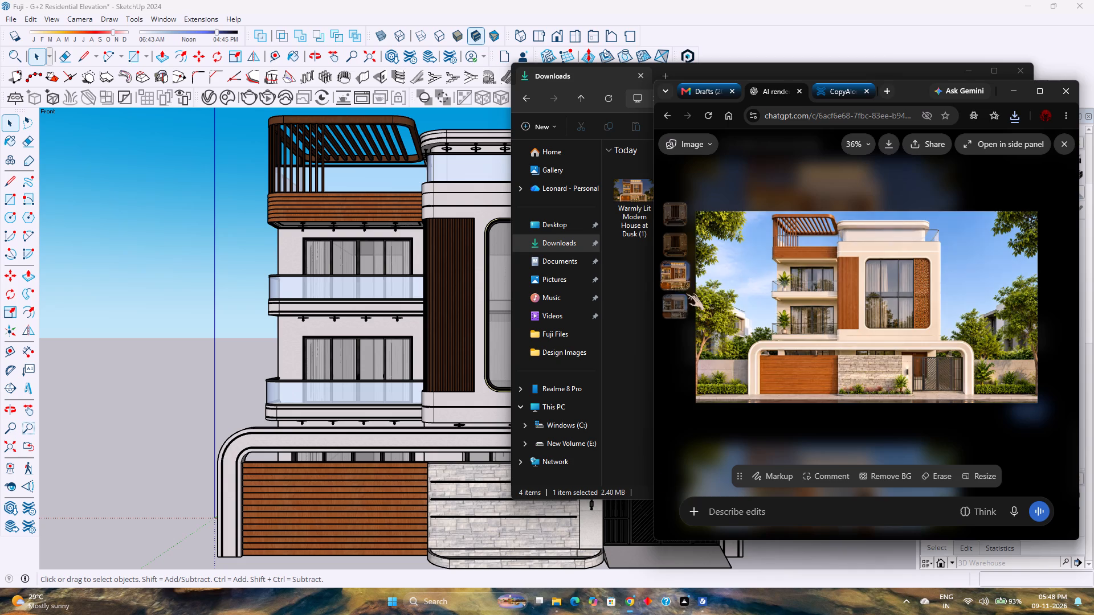
click(892, 149)
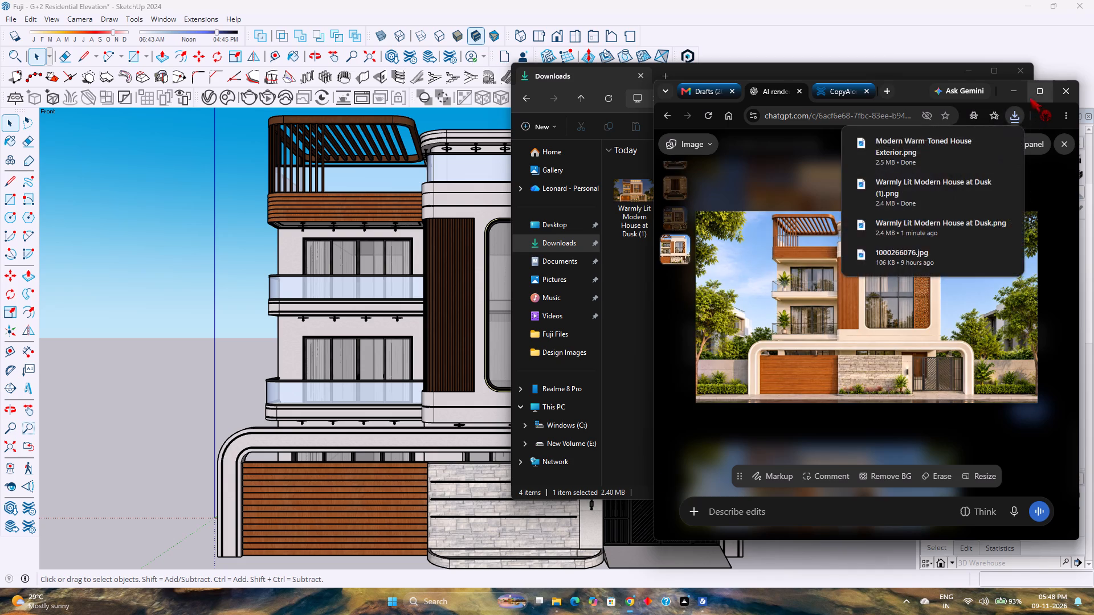
click(1021, 97)
Rename the daytime render, Modern Warm-Toned House Exterior, as Fuji - G+2 Residential Elevation.
click(783, 192)
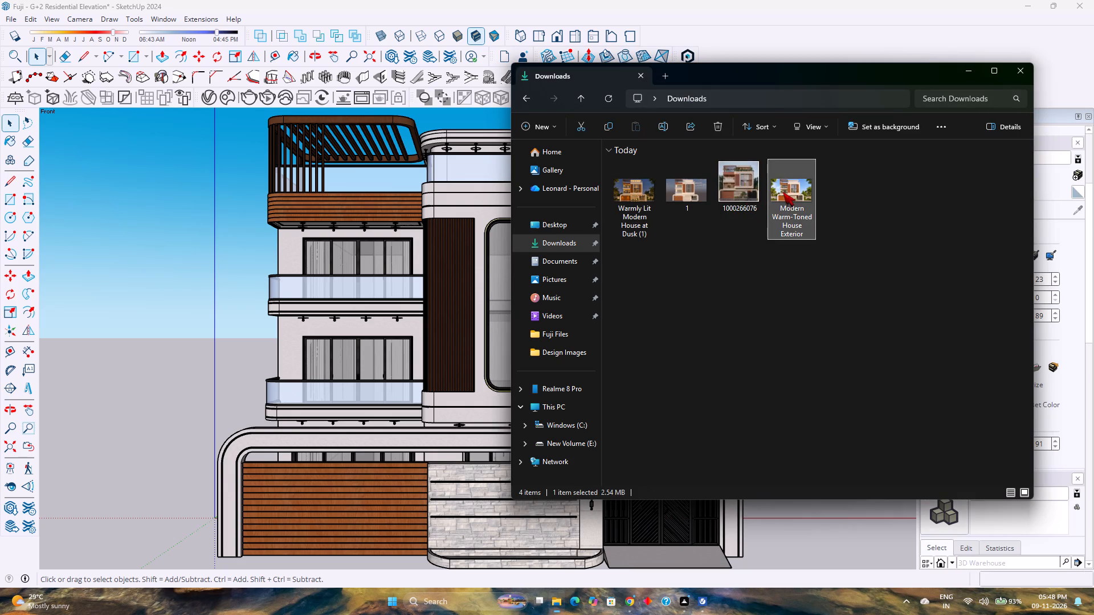
click(667, 124)
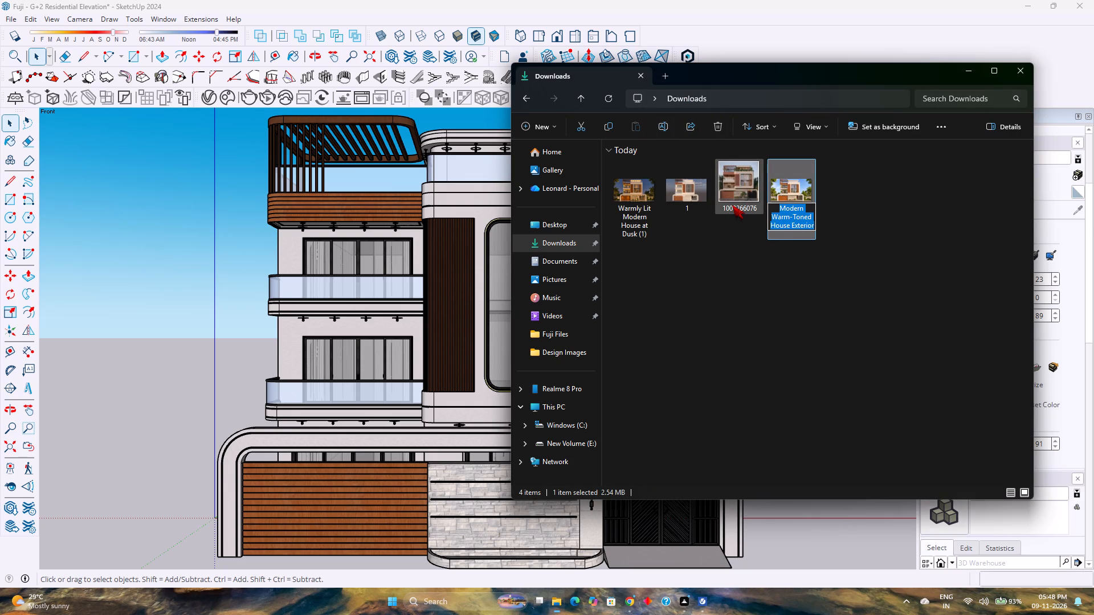
text(Fu)
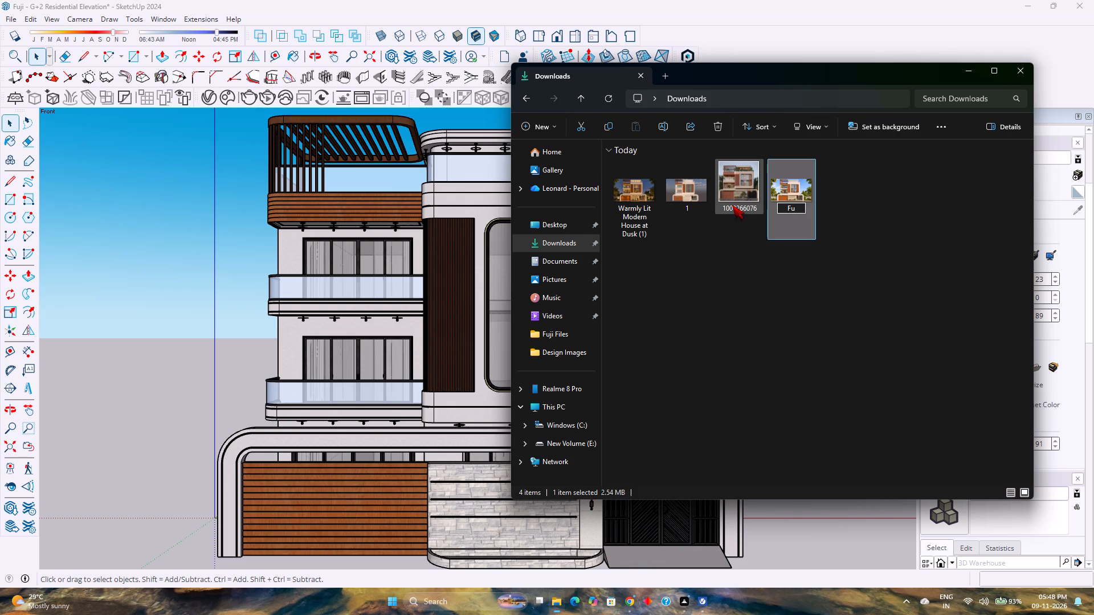
text(ji)
key(space)
text(-)
key(space)
text(G+2)
key(space)
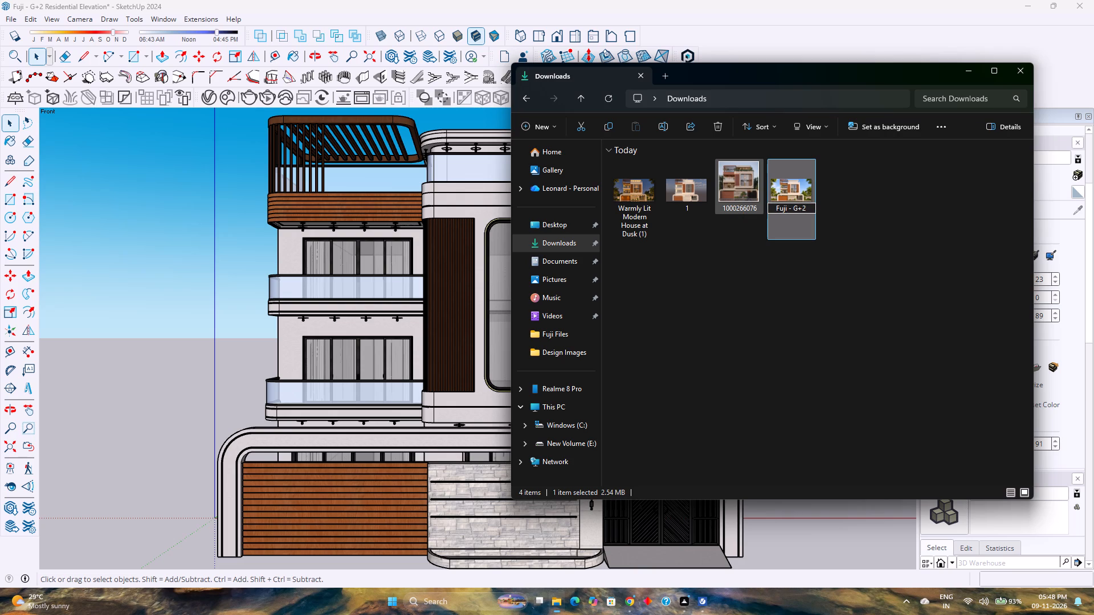
text(Residential)
key(space)
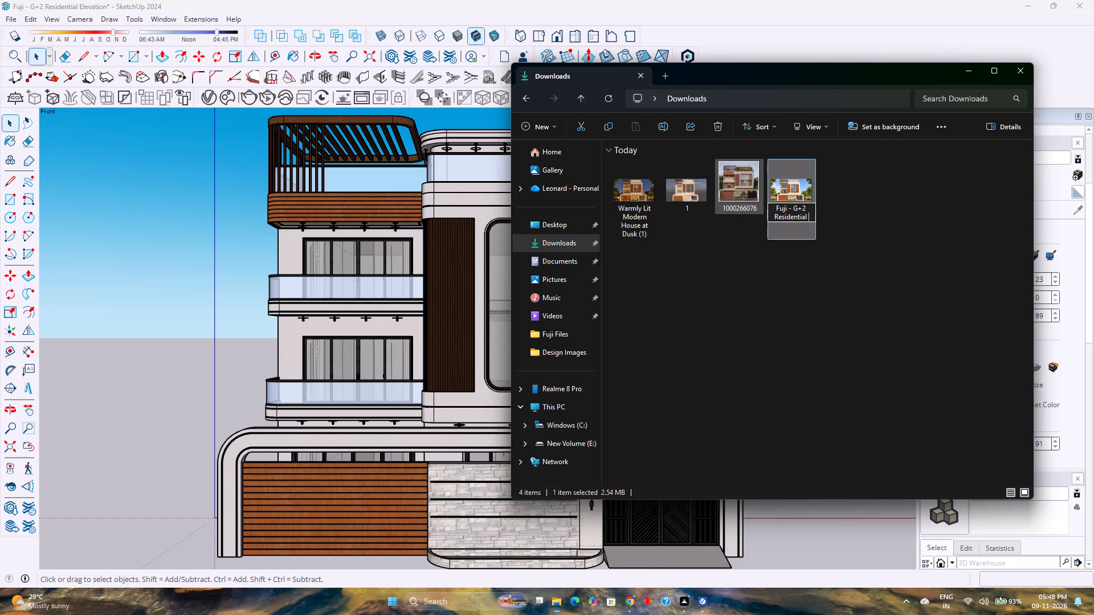
text(Elevation)
key(Return)
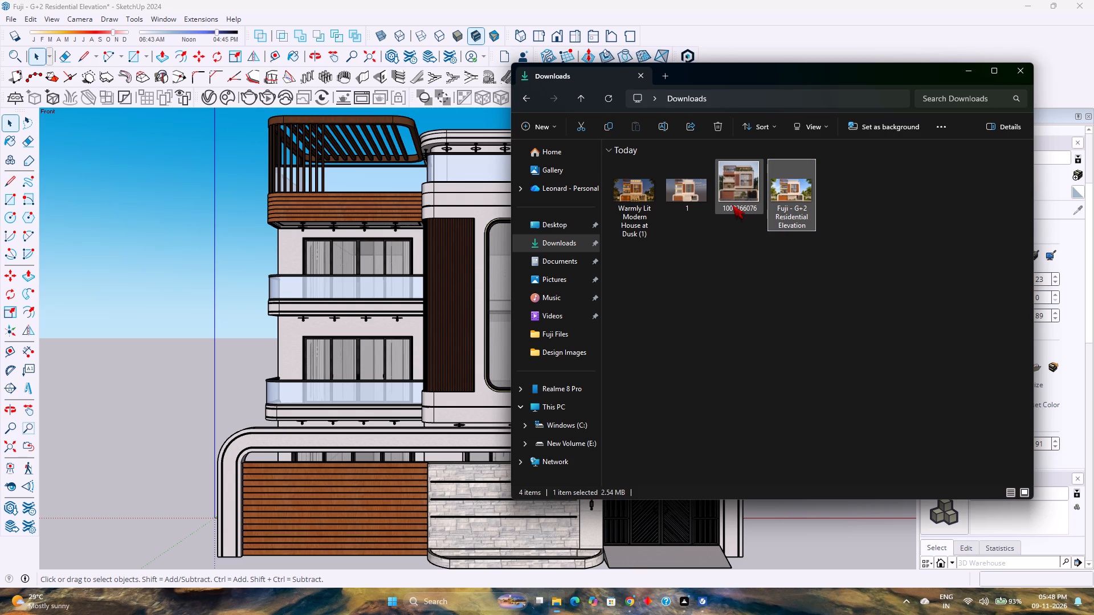
Rename the remaining night render, Warmly Lit Modern House at Dusk (1), as Fuji - G+2 Residential Elevation-1.
click(654, 197)
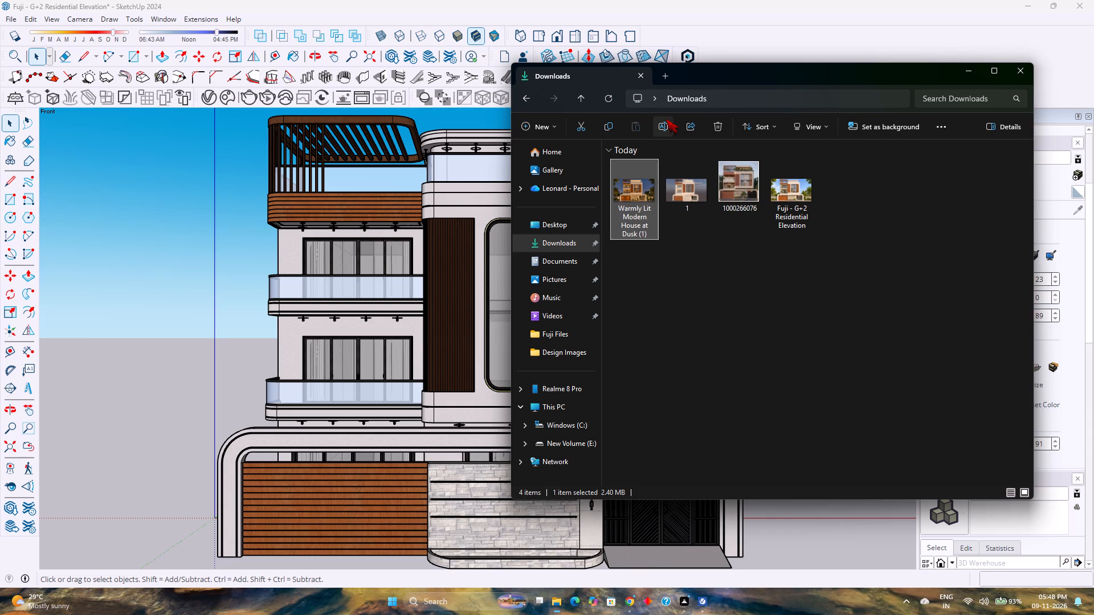
click(666, 119)
text(Fuji)
key(space)
text(-)
key(space)
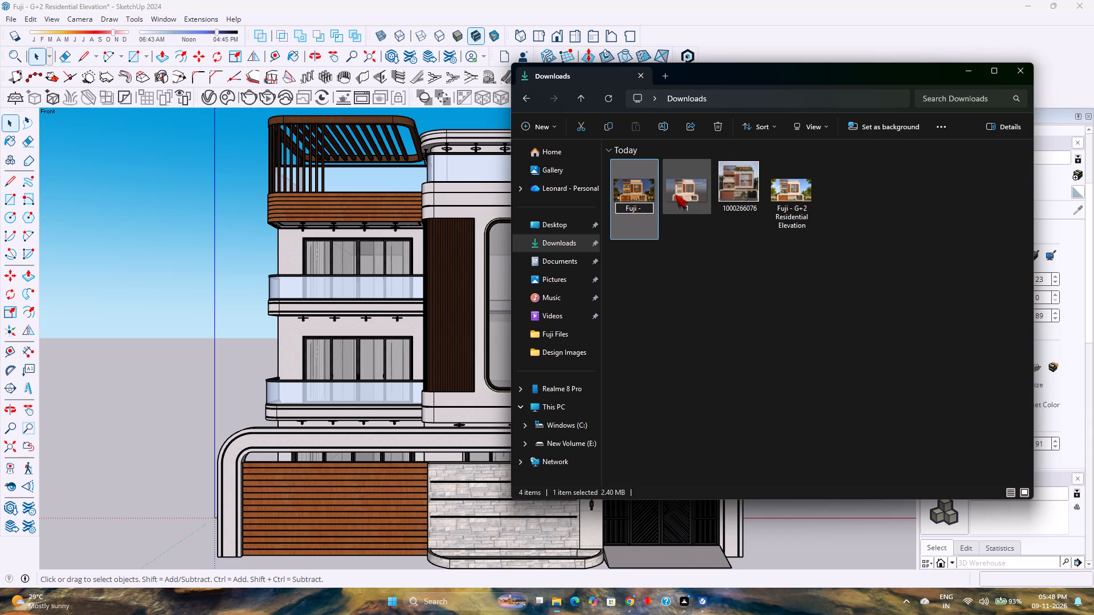
key(shift+g)
key(Return)
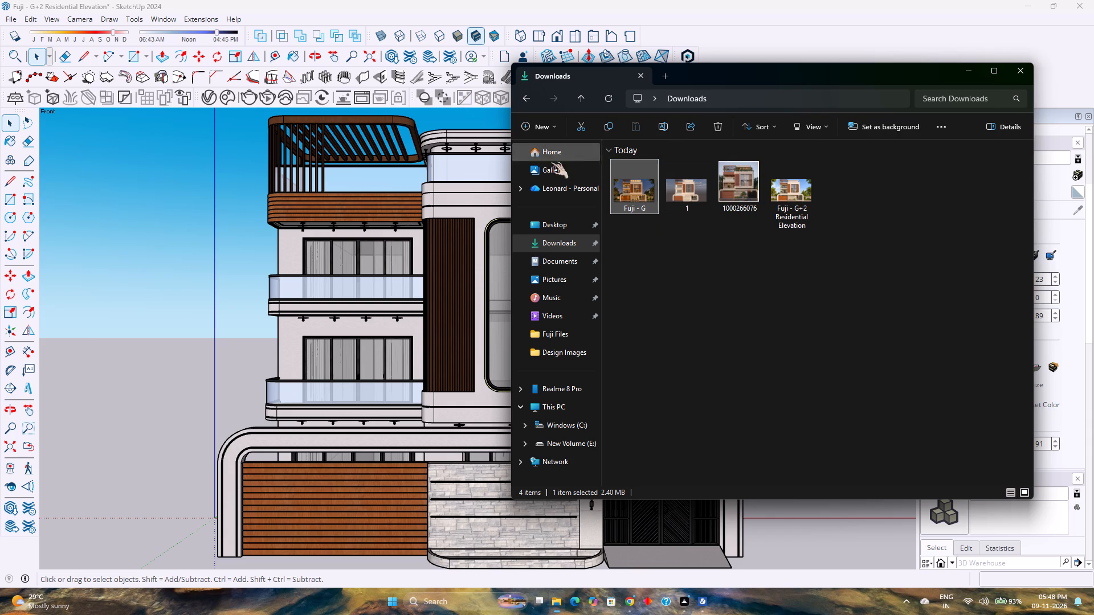
click(671, 124)
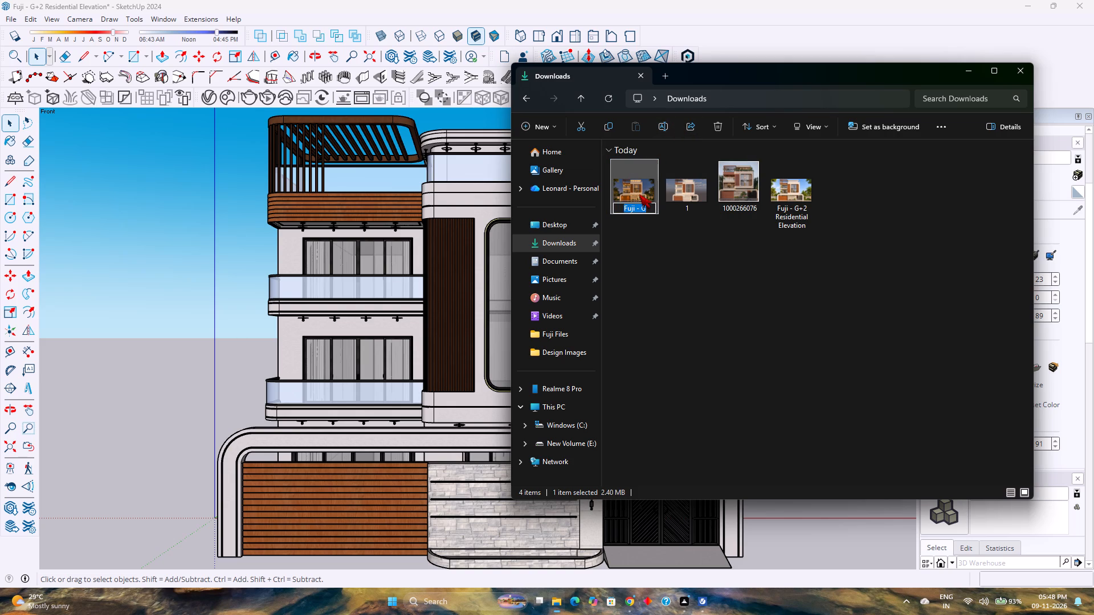
key(Right)
key(plus)
text(2 Residential Elevation)
text(-1)
key(Return)
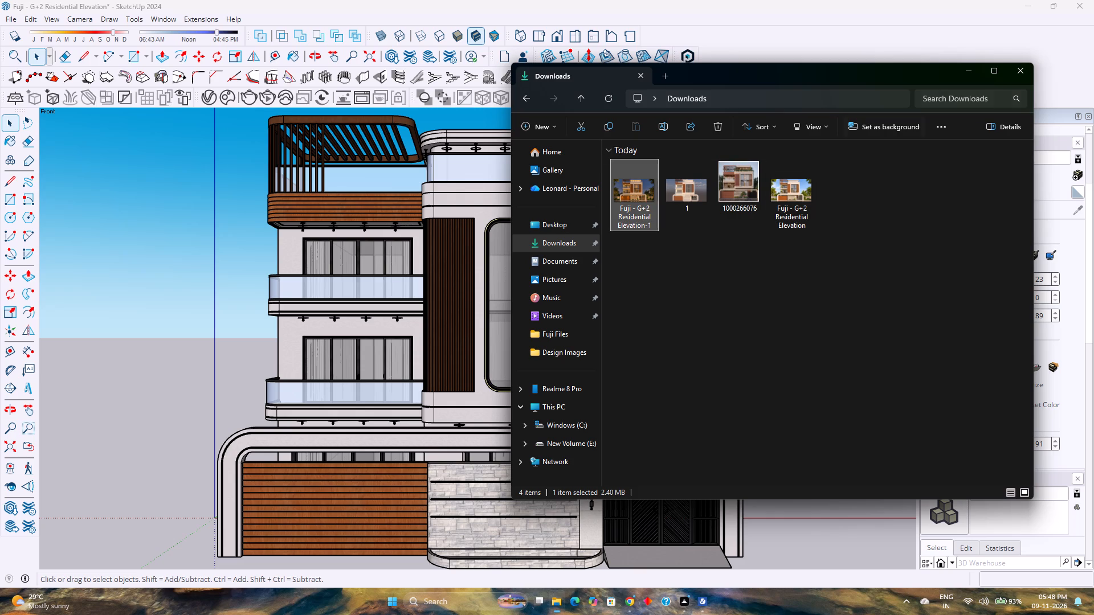
drag(754, 228, 677, 188)
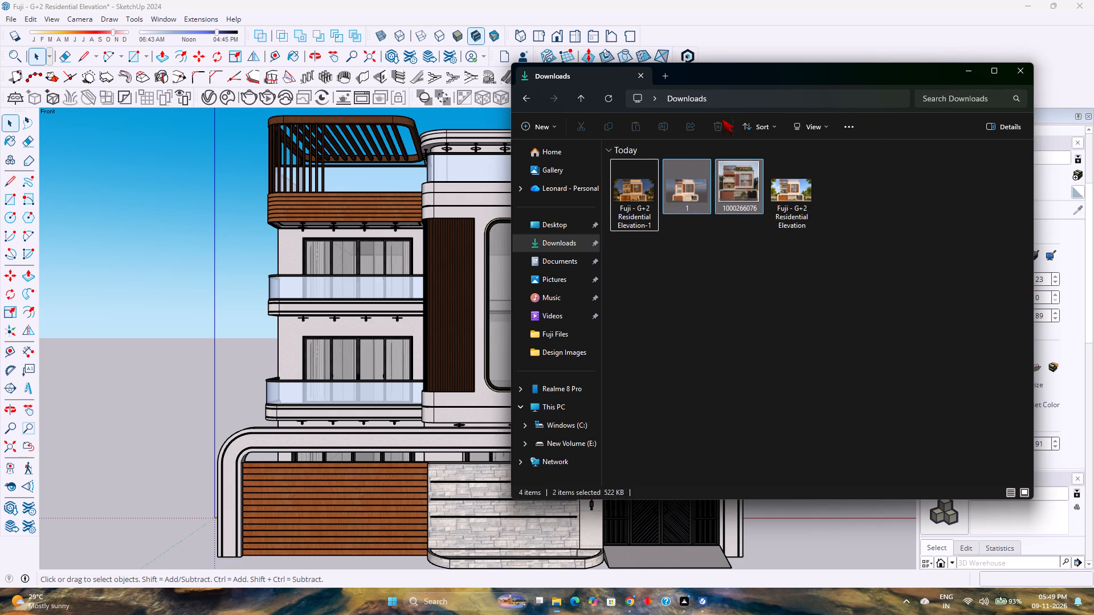
click(722, 119)
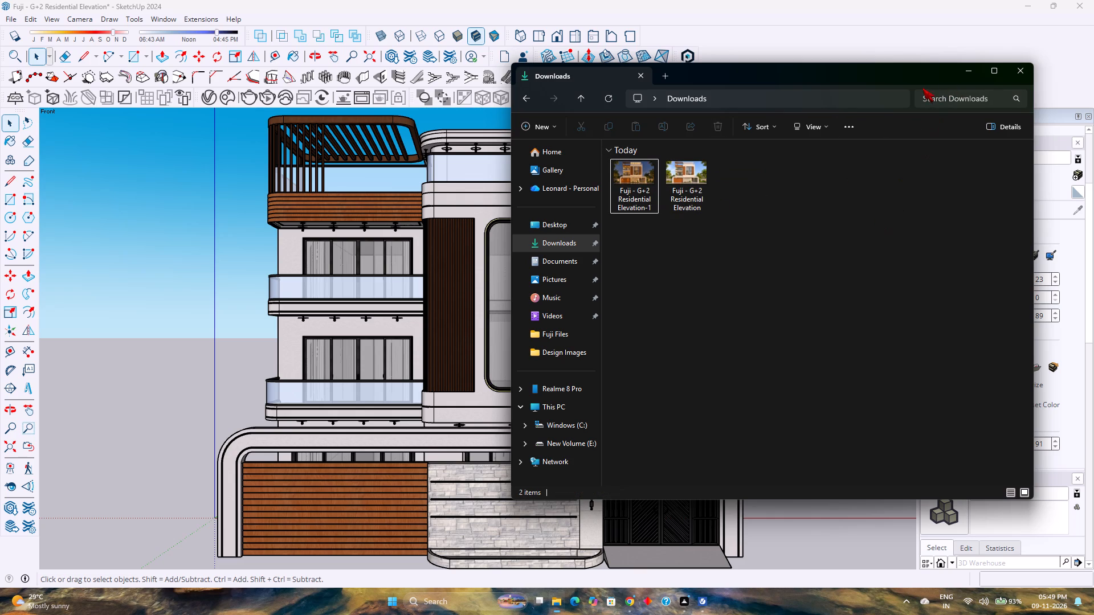
Put the Downloads window away and return to the house model in SketchUp.
click(963, 73)
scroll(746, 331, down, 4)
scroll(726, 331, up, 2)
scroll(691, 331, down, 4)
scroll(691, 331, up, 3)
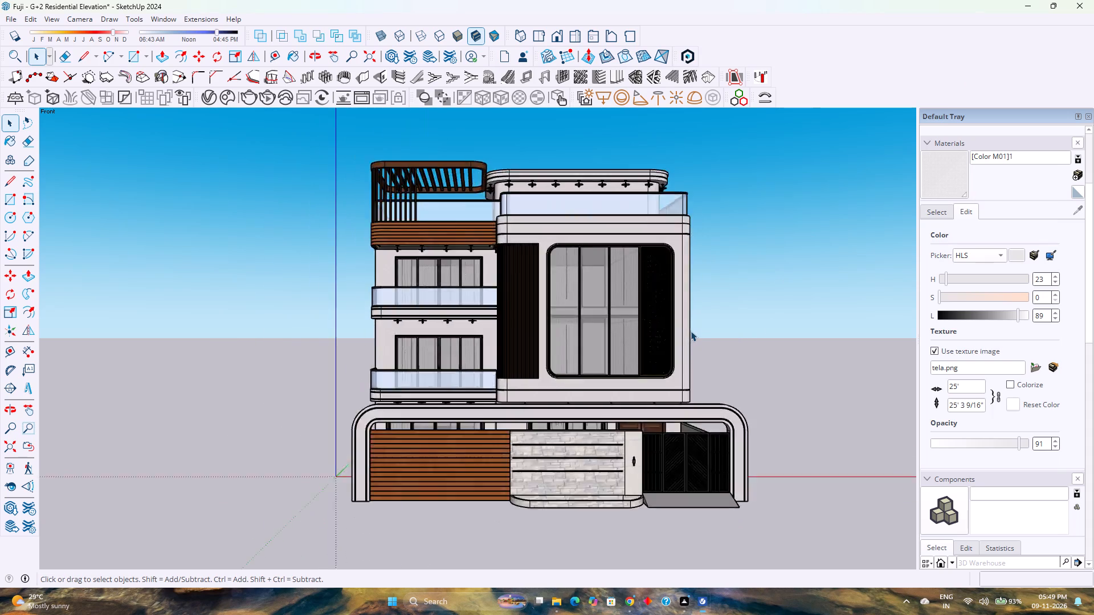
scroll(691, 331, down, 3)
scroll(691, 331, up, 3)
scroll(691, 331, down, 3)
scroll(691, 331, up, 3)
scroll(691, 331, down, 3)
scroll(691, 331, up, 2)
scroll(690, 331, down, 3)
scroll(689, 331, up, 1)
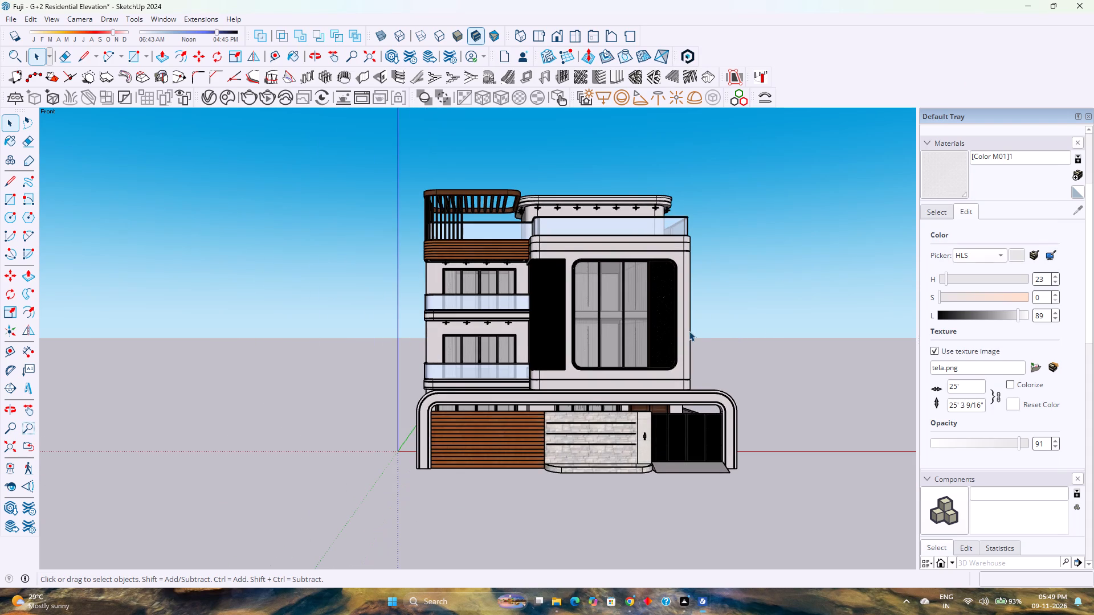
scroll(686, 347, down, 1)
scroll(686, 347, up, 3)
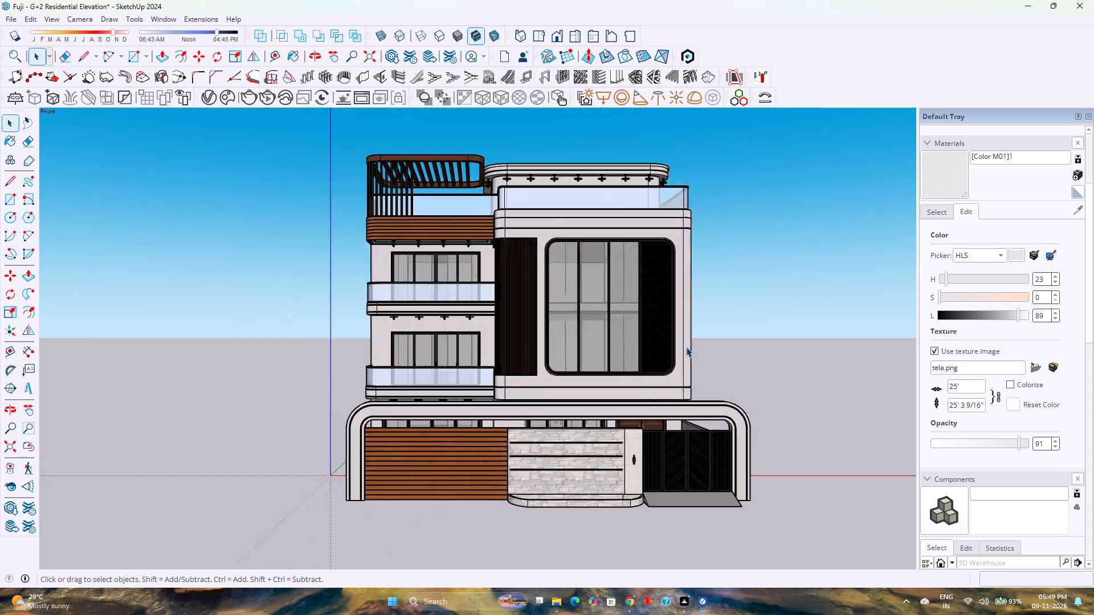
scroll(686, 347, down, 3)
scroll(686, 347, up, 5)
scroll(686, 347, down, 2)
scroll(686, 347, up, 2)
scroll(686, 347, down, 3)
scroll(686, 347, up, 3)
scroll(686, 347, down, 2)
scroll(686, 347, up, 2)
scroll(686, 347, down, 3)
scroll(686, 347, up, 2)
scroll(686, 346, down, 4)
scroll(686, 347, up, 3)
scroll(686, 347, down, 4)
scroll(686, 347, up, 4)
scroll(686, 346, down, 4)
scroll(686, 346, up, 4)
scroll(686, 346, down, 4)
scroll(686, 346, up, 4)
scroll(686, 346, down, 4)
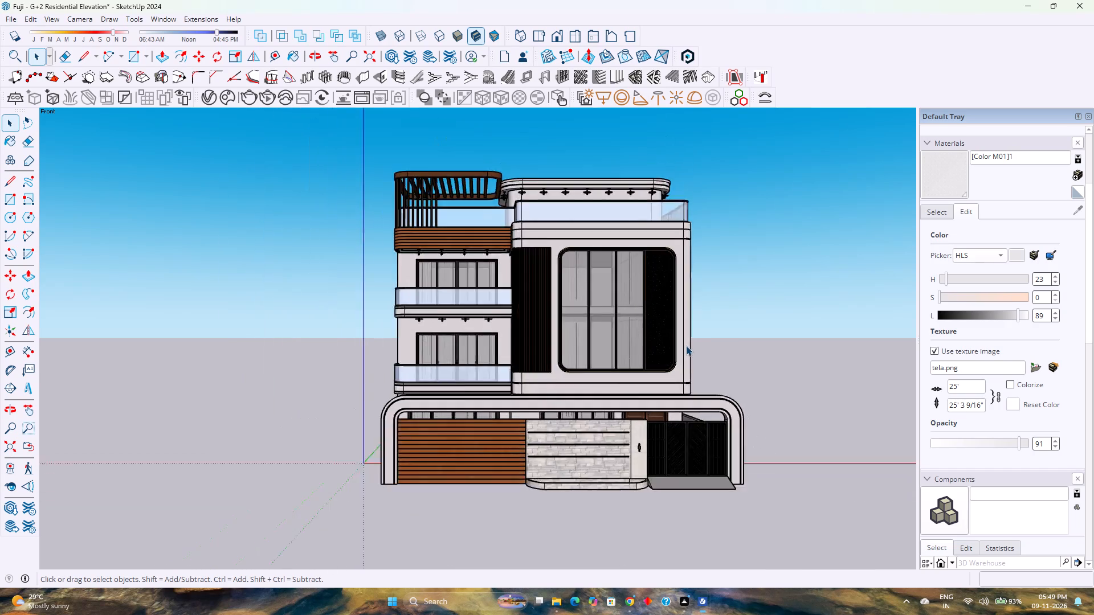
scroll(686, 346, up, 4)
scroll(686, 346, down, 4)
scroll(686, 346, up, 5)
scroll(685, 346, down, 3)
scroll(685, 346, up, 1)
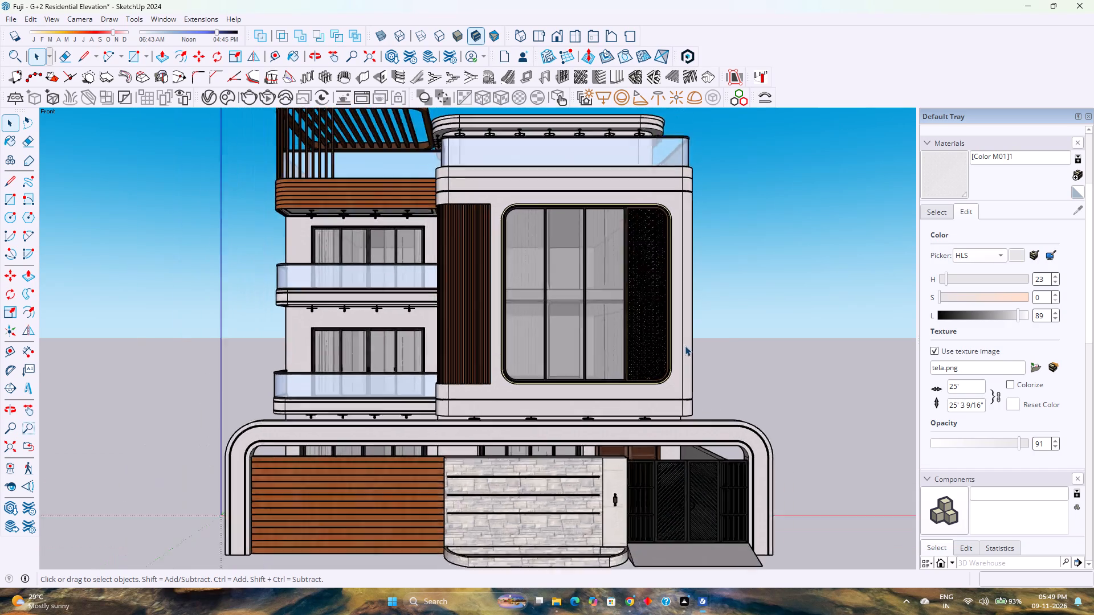
Examine the finished house elevation from the front and from the gate-side corner.
scroll(685, 346, up, 2)
scroll(682, 344, down, 4)
middle_drag(708, 269, 479, 317)
scroll(479, 317, down, 3)
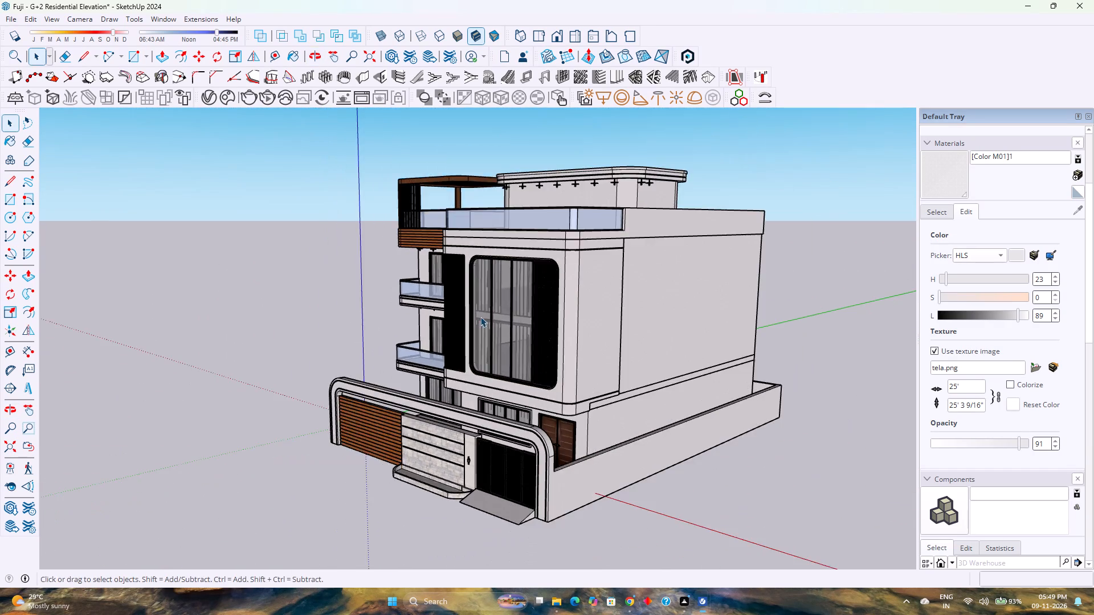
scroll(480, 317, down, 2)
middle_drag(488, 314, 669, 243)
scroll(671, 243, down, 2)
scroll(413, 288, up, 6)
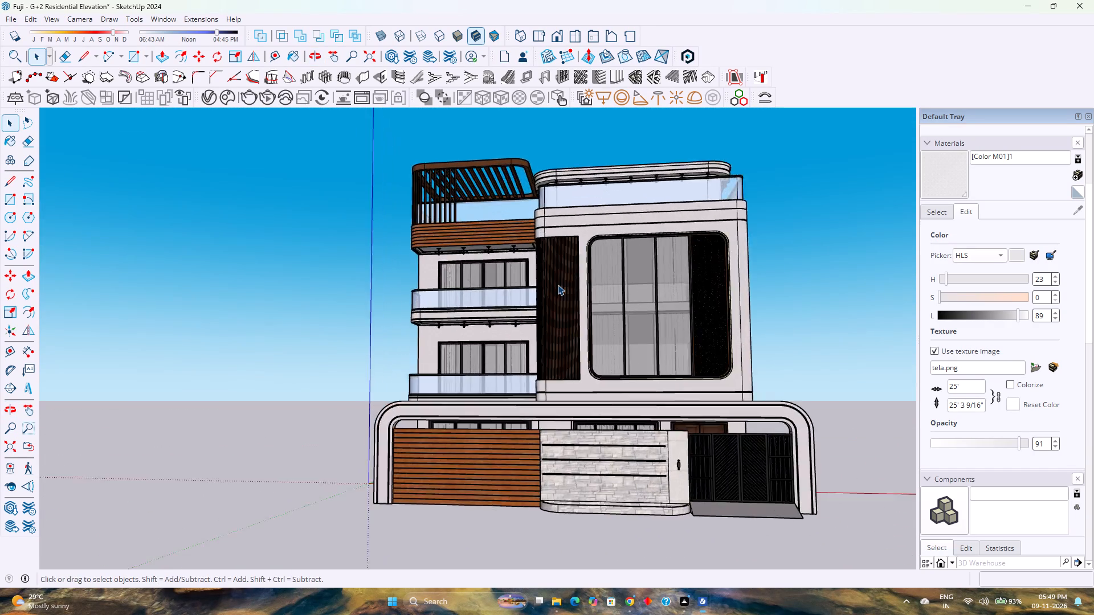
scroll(558, 285, up, 1)
scroll(562, 285, down, 4)
scroll(562, 285, up, 1)
scroll(562, 285, down, 1)
middle_drag(562, 286, 466, 293)
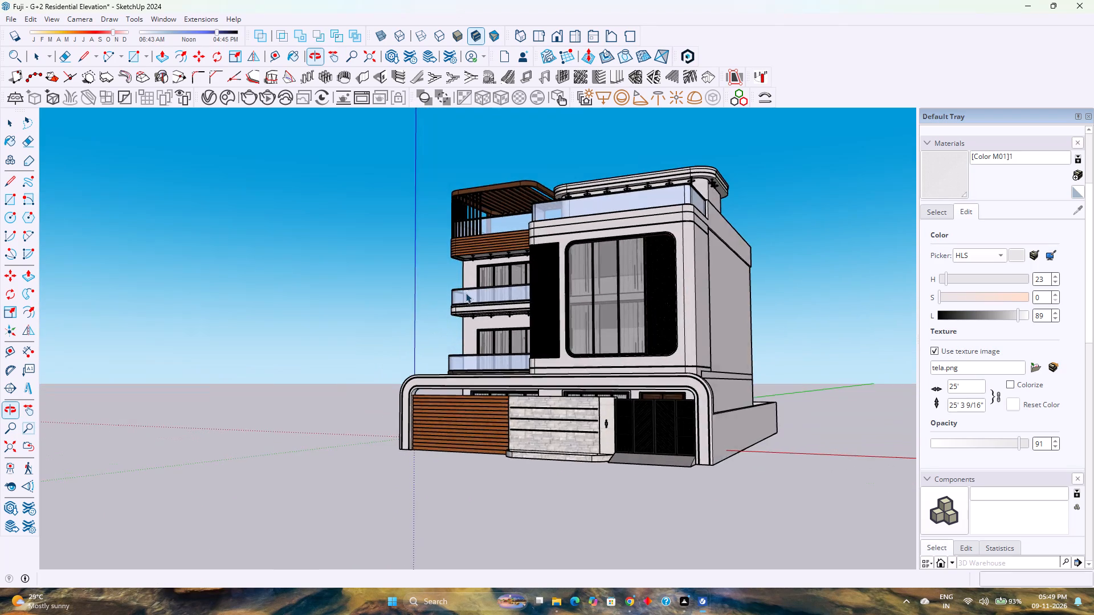
scroll(466, 293, down, 4)
scroll(668, 207, up, 4)
middle_drag(465, 298, 601, 305)
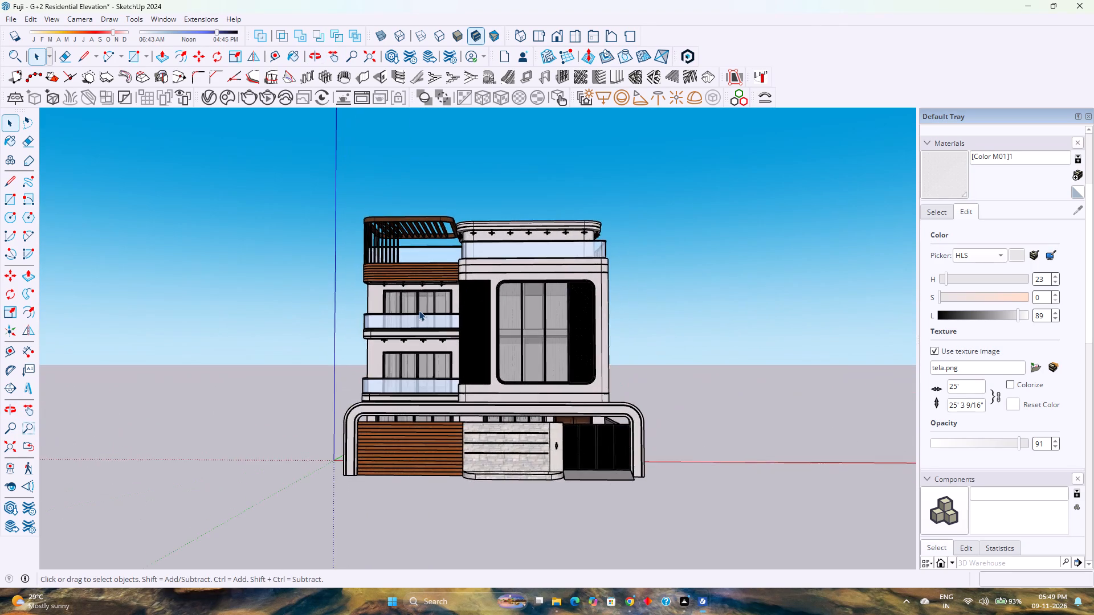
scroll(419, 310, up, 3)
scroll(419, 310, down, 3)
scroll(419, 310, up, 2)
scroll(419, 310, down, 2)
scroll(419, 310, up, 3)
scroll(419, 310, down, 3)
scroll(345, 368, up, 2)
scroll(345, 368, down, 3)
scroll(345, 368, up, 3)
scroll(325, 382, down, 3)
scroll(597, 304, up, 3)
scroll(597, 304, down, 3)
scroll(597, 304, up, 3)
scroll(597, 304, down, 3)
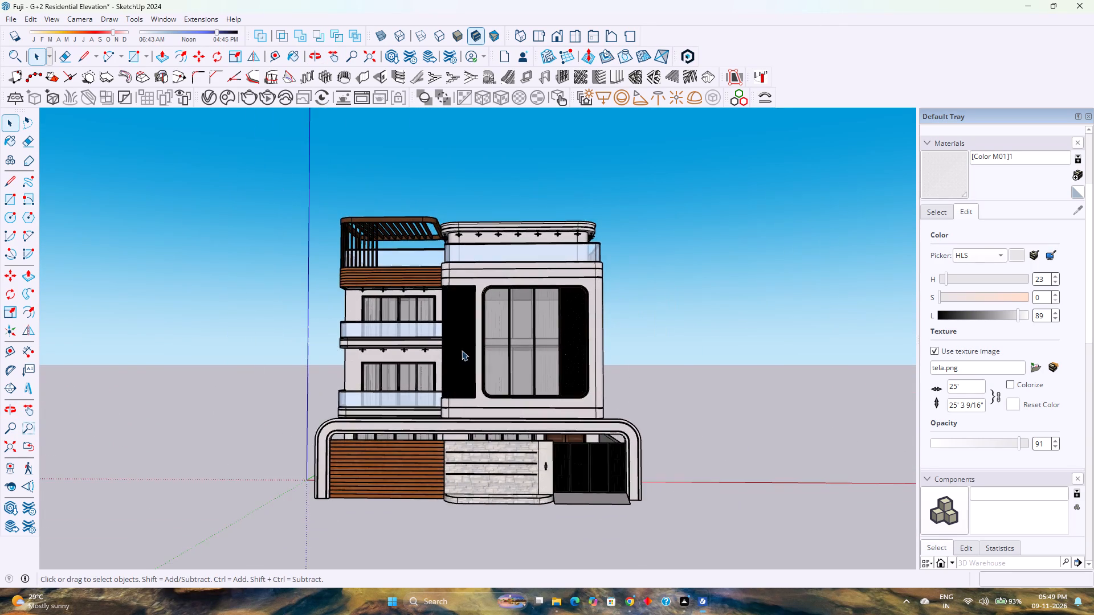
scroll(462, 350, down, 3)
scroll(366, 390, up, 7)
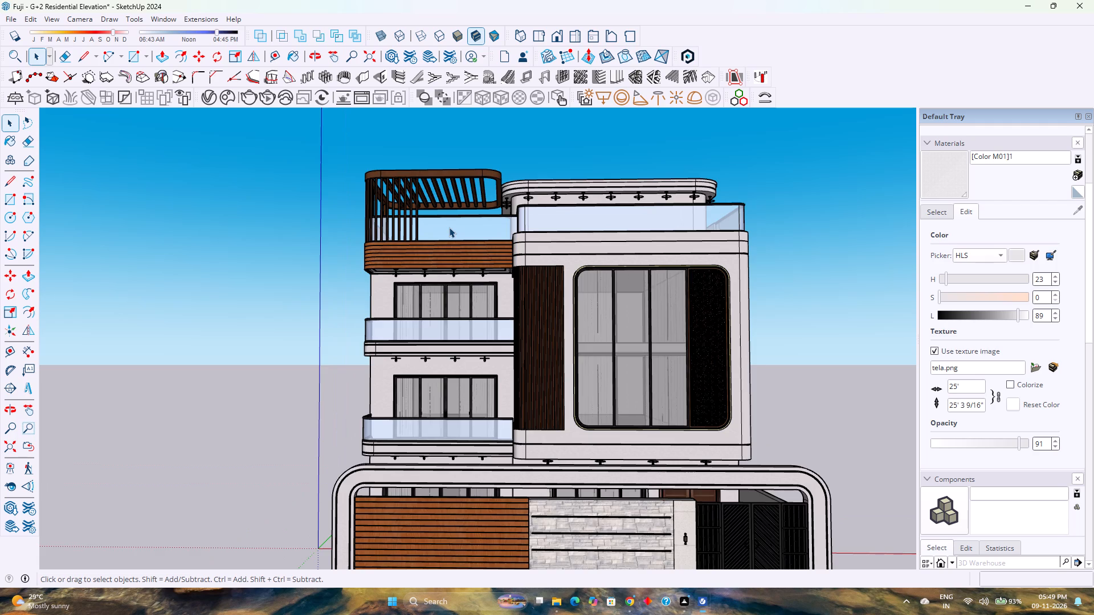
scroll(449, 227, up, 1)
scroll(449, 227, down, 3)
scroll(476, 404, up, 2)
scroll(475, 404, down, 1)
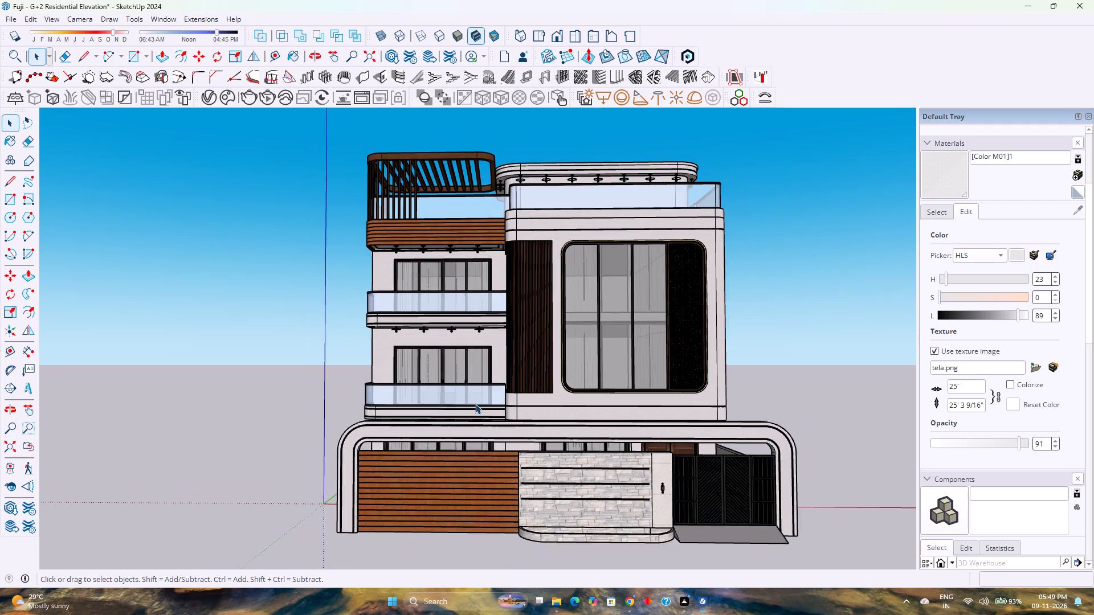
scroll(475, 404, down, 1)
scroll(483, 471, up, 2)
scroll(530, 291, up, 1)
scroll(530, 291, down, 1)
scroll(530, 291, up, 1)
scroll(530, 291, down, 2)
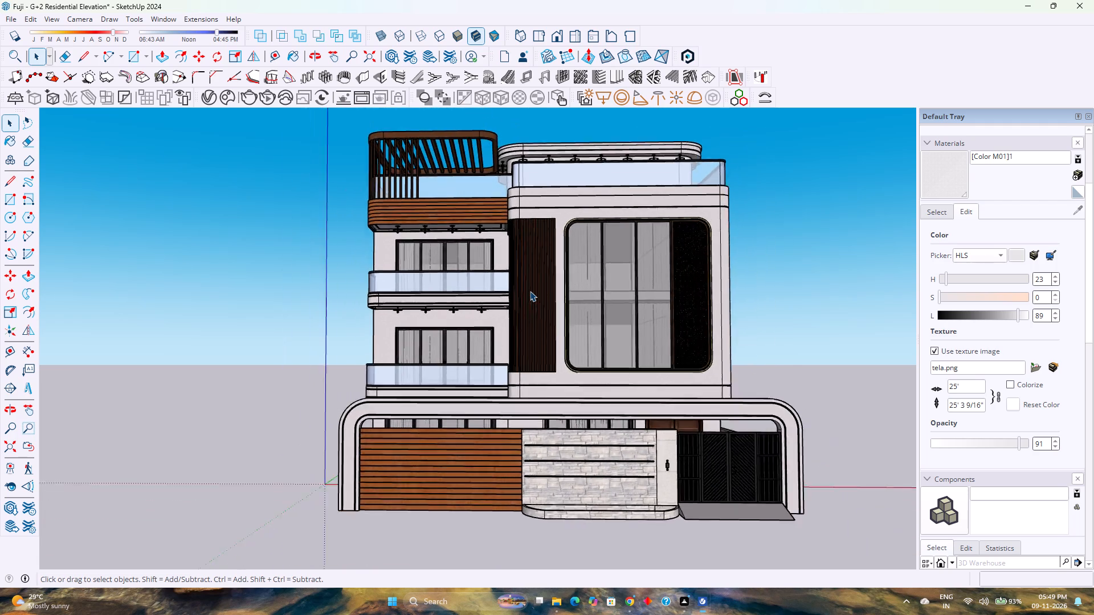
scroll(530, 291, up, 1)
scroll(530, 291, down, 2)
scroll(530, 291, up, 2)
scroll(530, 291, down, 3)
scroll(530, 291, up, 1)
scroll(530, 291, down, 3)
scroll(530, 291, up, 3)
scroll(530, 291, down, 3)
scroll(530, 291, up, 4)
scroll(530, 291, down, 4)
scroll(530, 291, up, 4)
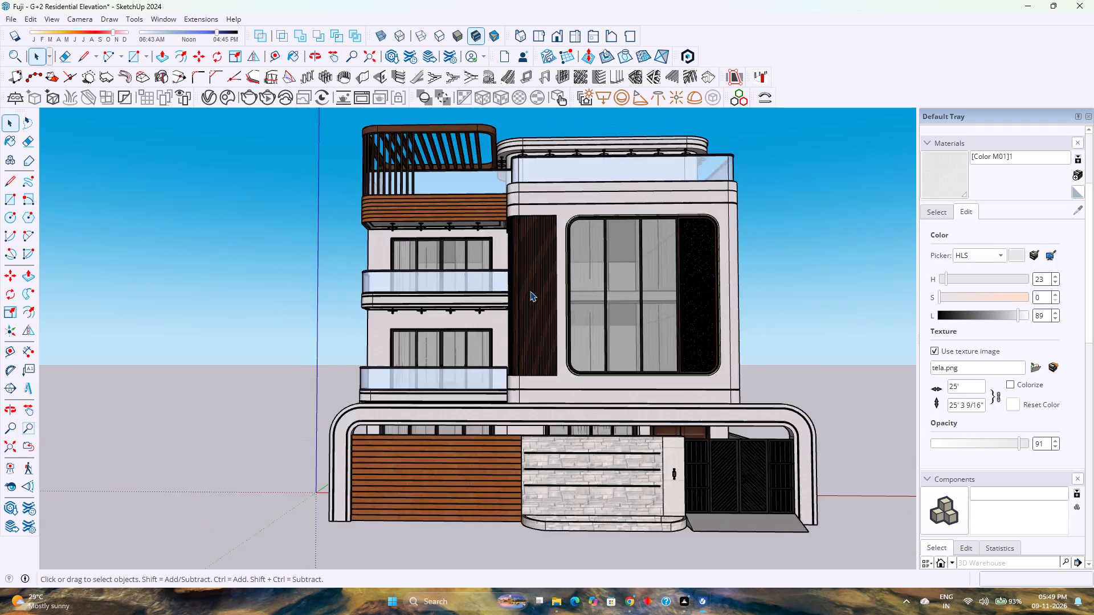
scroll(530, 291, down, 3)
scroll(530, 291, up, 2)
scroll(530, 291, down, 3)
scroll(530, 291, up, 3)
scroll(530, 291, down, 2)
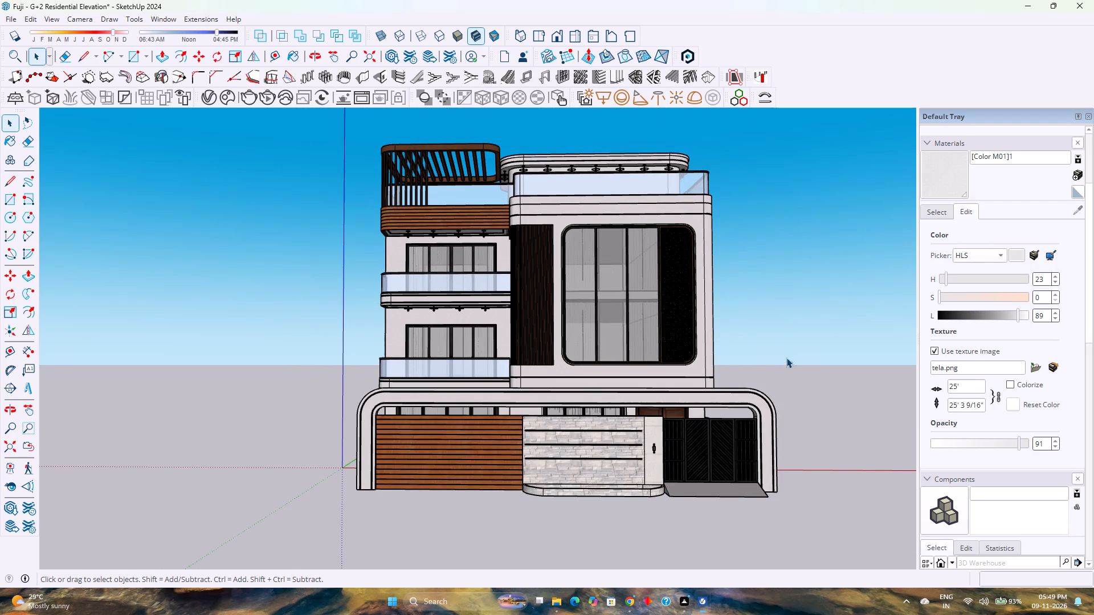
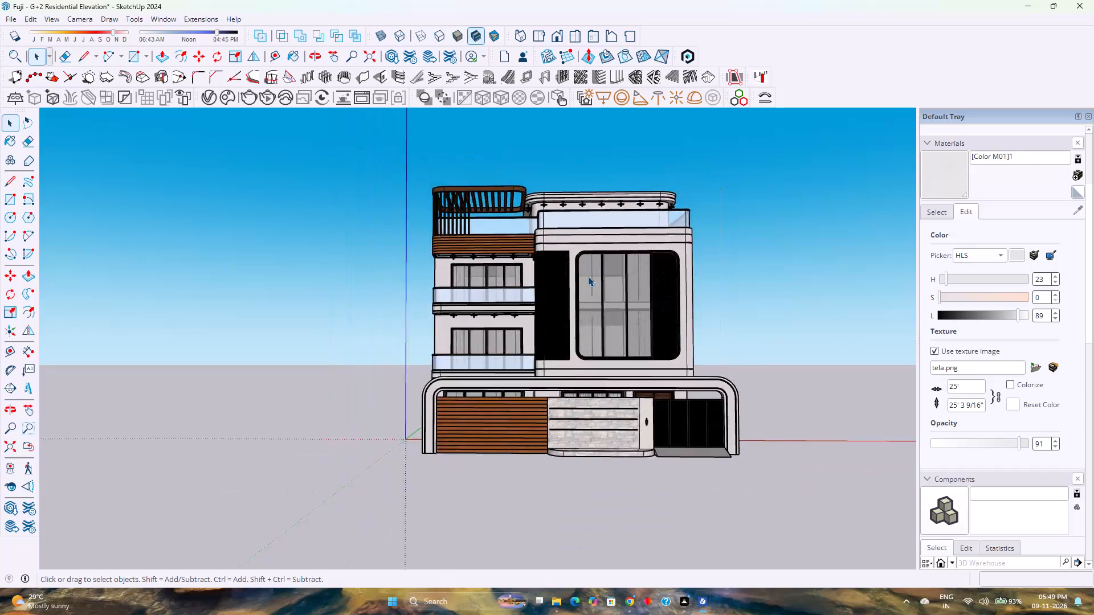
Examine the residential building's front facade straight on and from a slight side angle.
scroll(588, 276, up, 1)
scroll(588, 276, down, 2)
scroll(588, 276, up, 3)
scroll(588, 276, down, 3)
scroll(595, 275, up, 1)
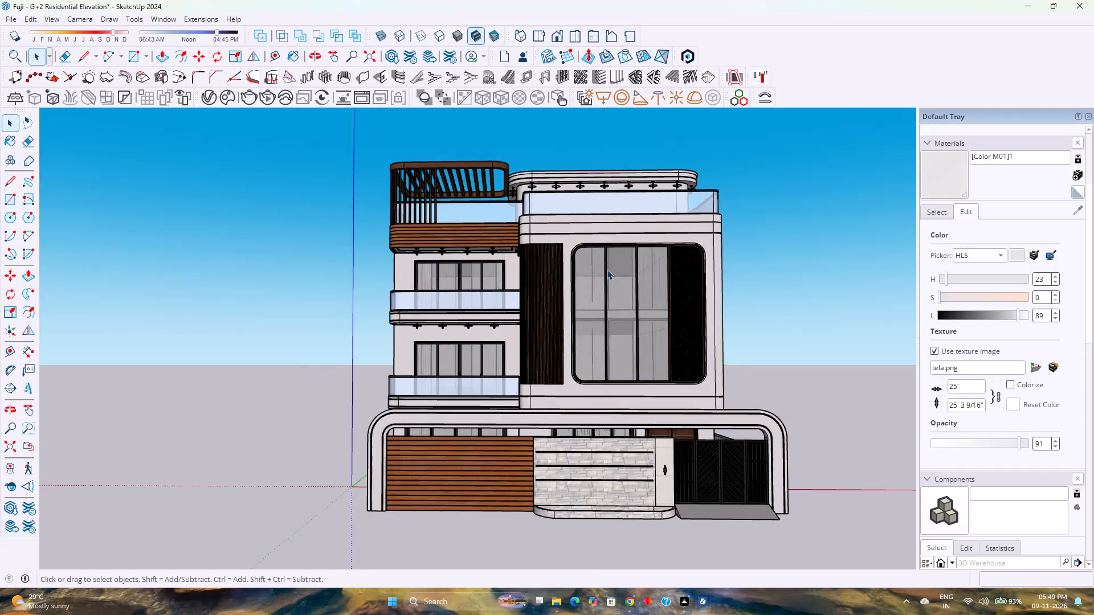
scroll(607, 269, up, 1)
scroll(778, 277, down, 3)
scroll(781, 280, up, 2)
scroll(781, 280, down, 1)
scroll(781, 280, up, 3)
scroll(758, 269, down, 3)
scroll(758, 269, up, 3)
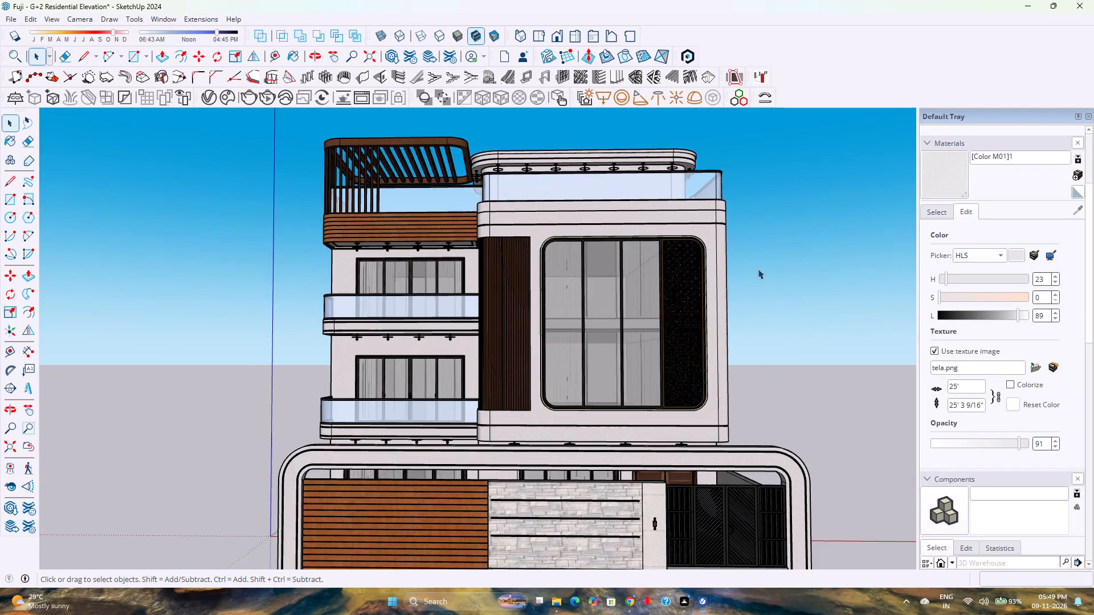
scroll(758, 269, down, 1)
scroll(758, 269, up, 3)
scroll(758, 269, down, 3)
scroll(758, 269, up, 3)
scroll(758, 269, down, 2)
scroll(758, 268, up, 2)
scroll(758, 261, down, 1)
scroll(758, 261, up, 1)
scroll(758, 261, down, 3)
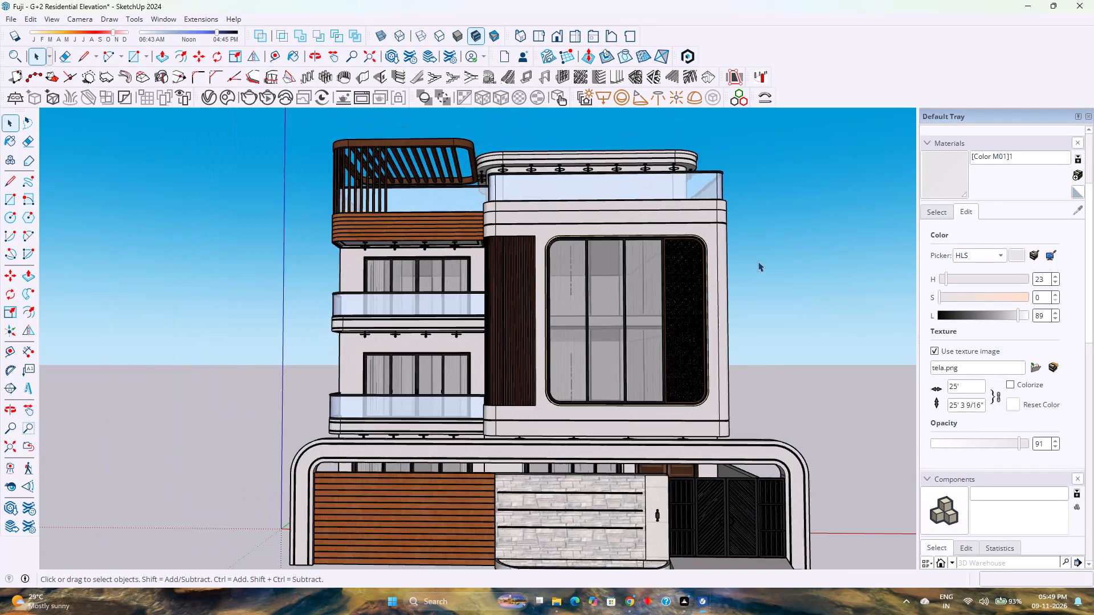
scroll(758, 261, down, 2)
middle_drag(761, 277, 700, 289)
scroll(700, 290, down, 1)
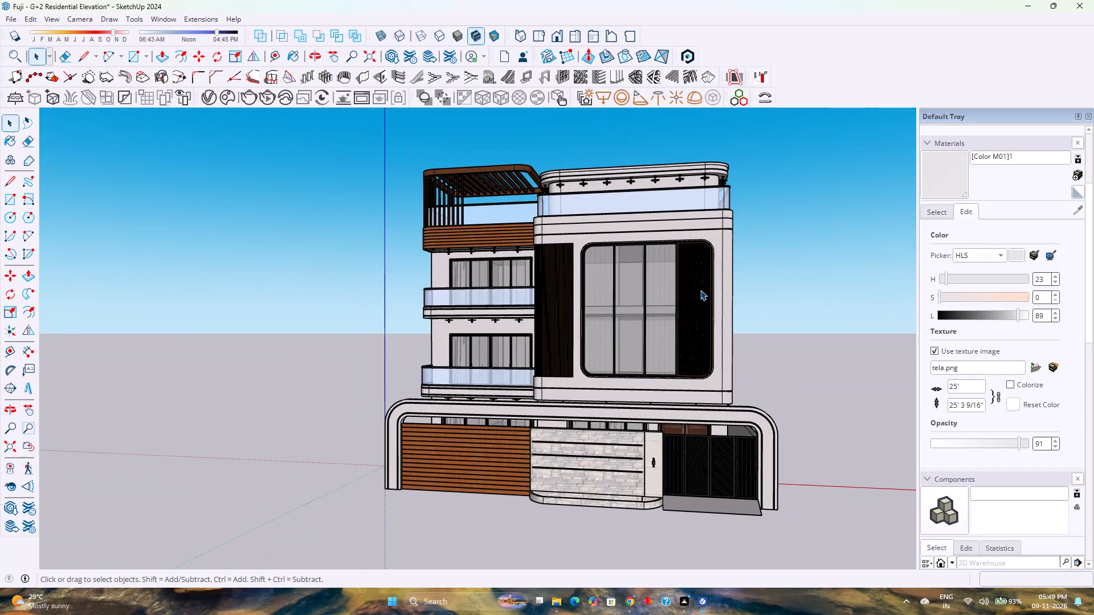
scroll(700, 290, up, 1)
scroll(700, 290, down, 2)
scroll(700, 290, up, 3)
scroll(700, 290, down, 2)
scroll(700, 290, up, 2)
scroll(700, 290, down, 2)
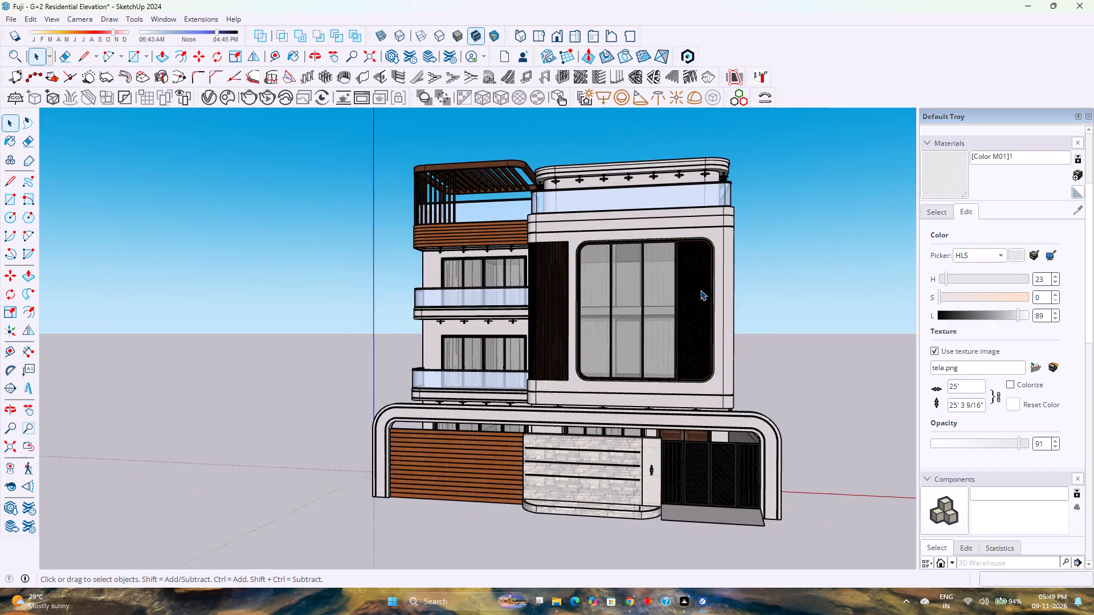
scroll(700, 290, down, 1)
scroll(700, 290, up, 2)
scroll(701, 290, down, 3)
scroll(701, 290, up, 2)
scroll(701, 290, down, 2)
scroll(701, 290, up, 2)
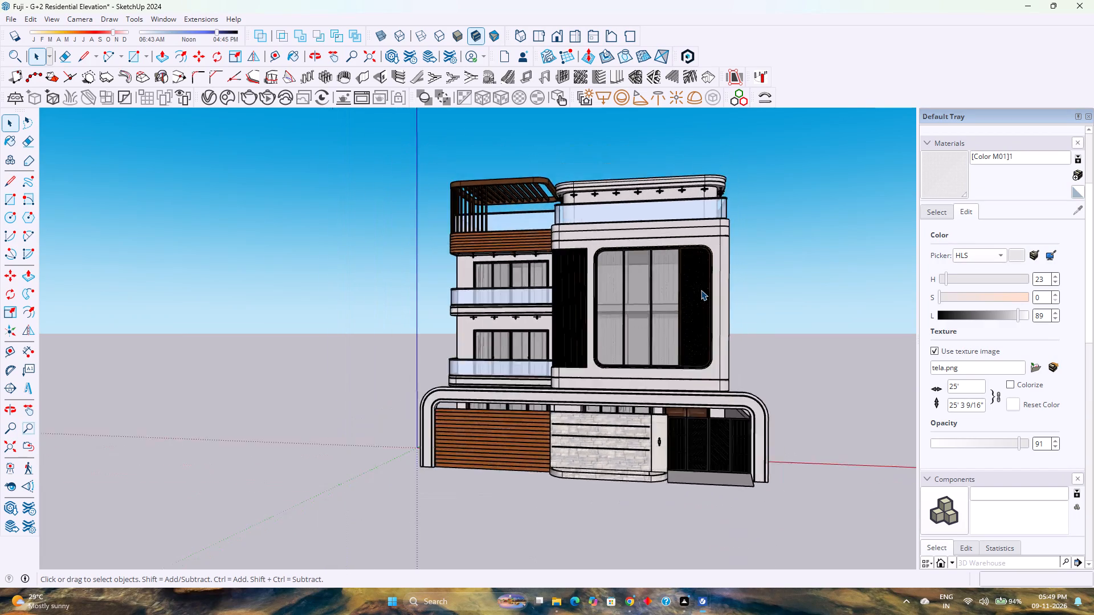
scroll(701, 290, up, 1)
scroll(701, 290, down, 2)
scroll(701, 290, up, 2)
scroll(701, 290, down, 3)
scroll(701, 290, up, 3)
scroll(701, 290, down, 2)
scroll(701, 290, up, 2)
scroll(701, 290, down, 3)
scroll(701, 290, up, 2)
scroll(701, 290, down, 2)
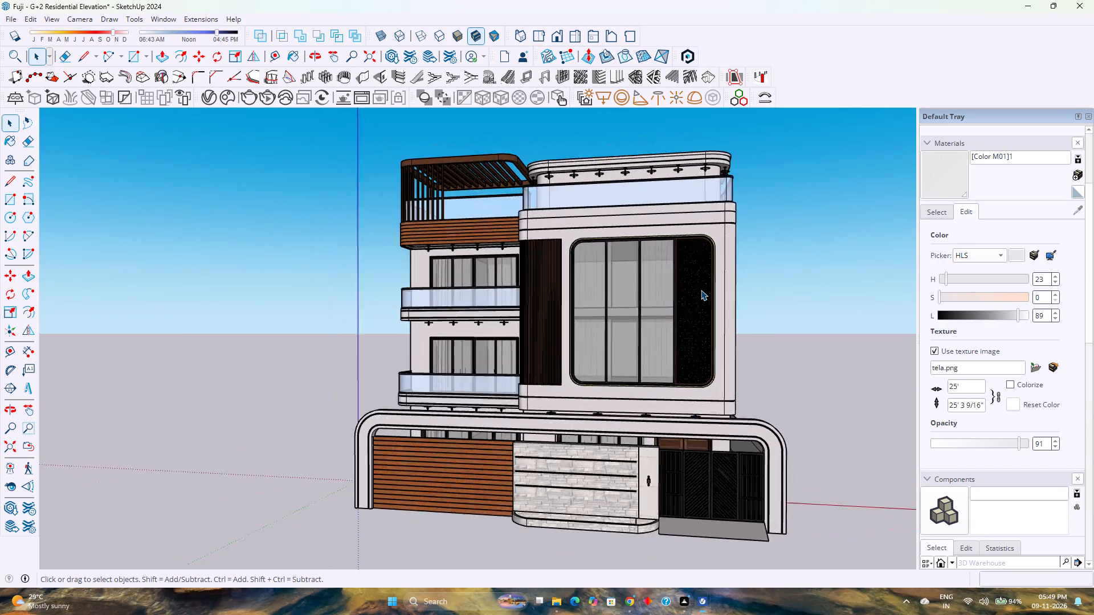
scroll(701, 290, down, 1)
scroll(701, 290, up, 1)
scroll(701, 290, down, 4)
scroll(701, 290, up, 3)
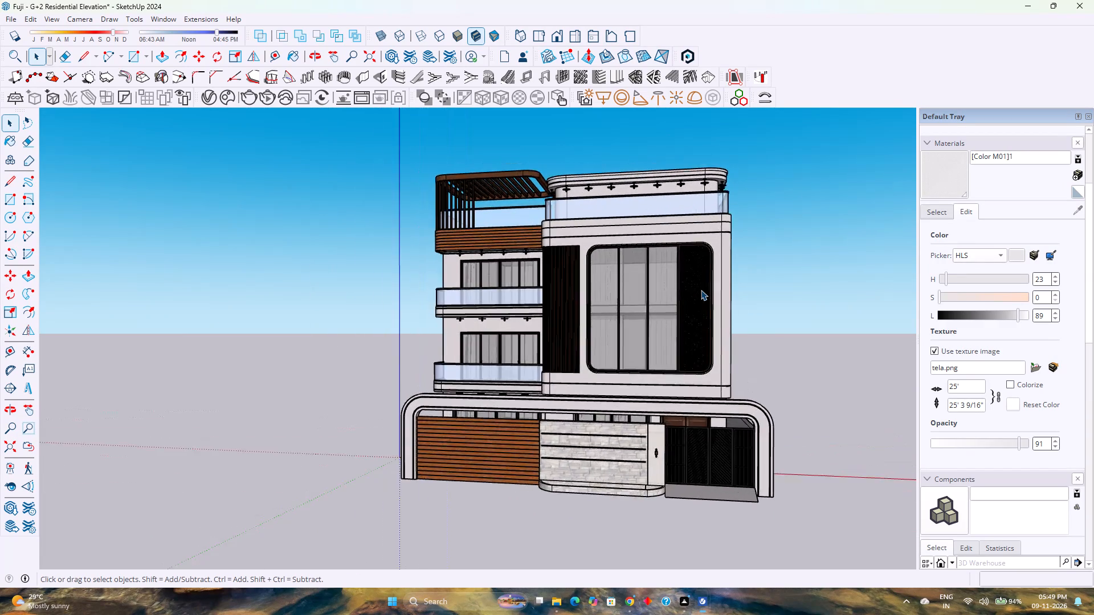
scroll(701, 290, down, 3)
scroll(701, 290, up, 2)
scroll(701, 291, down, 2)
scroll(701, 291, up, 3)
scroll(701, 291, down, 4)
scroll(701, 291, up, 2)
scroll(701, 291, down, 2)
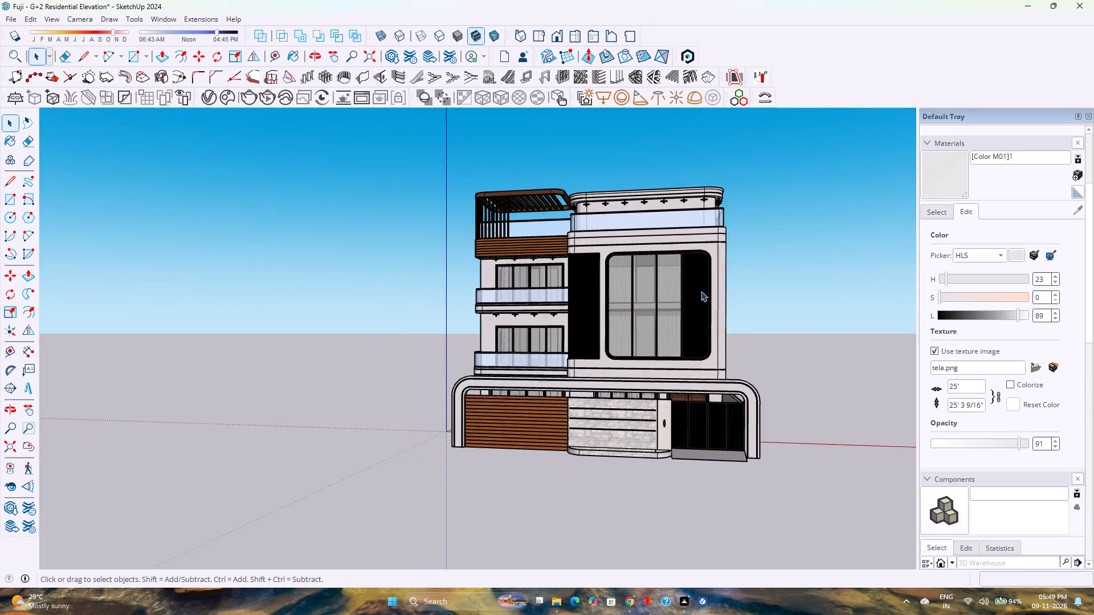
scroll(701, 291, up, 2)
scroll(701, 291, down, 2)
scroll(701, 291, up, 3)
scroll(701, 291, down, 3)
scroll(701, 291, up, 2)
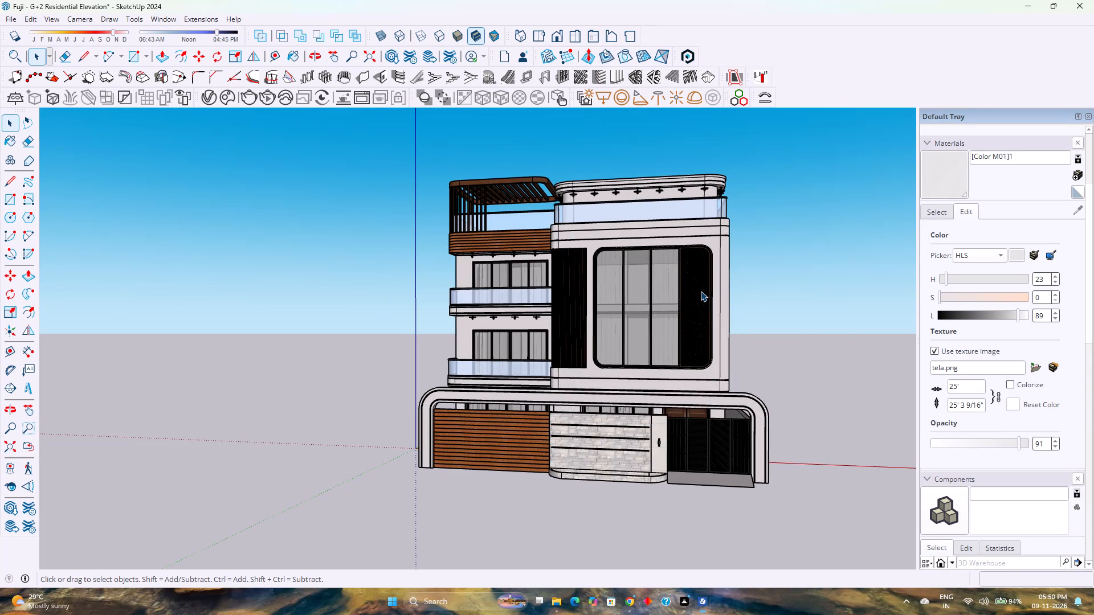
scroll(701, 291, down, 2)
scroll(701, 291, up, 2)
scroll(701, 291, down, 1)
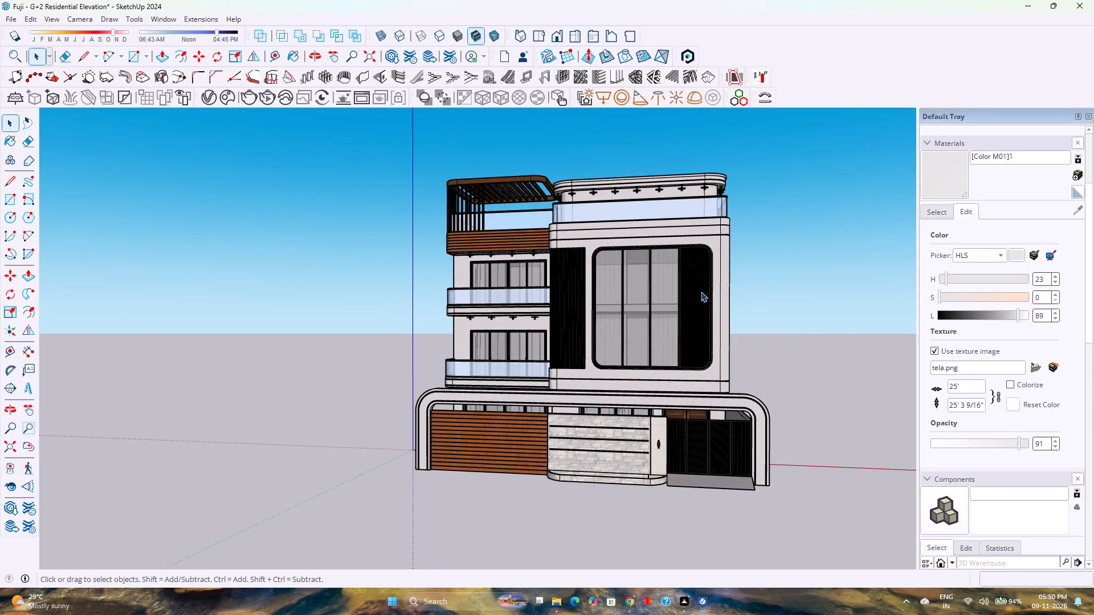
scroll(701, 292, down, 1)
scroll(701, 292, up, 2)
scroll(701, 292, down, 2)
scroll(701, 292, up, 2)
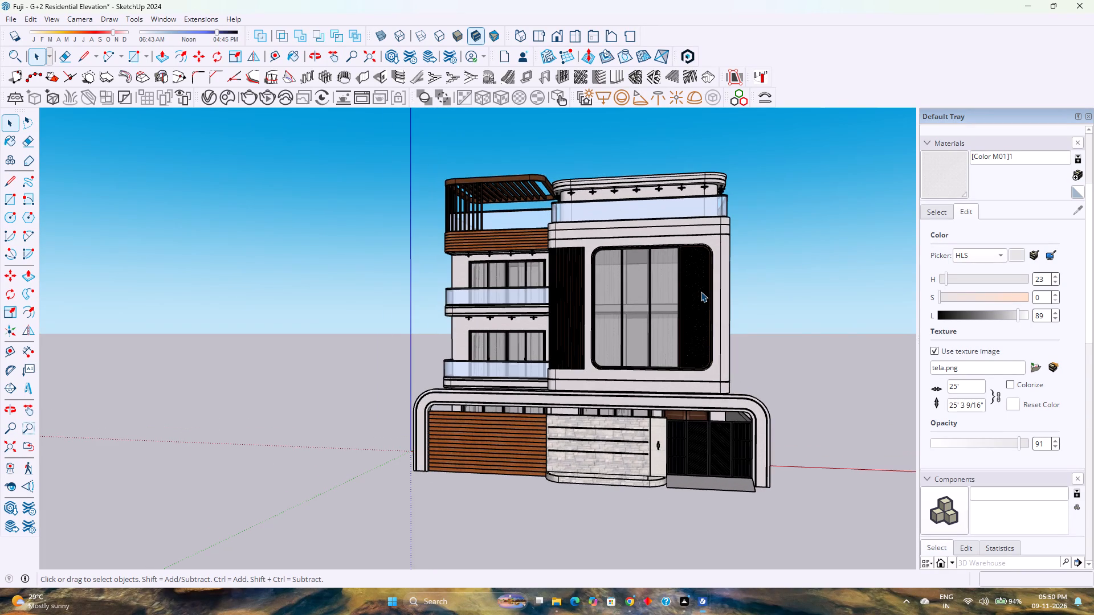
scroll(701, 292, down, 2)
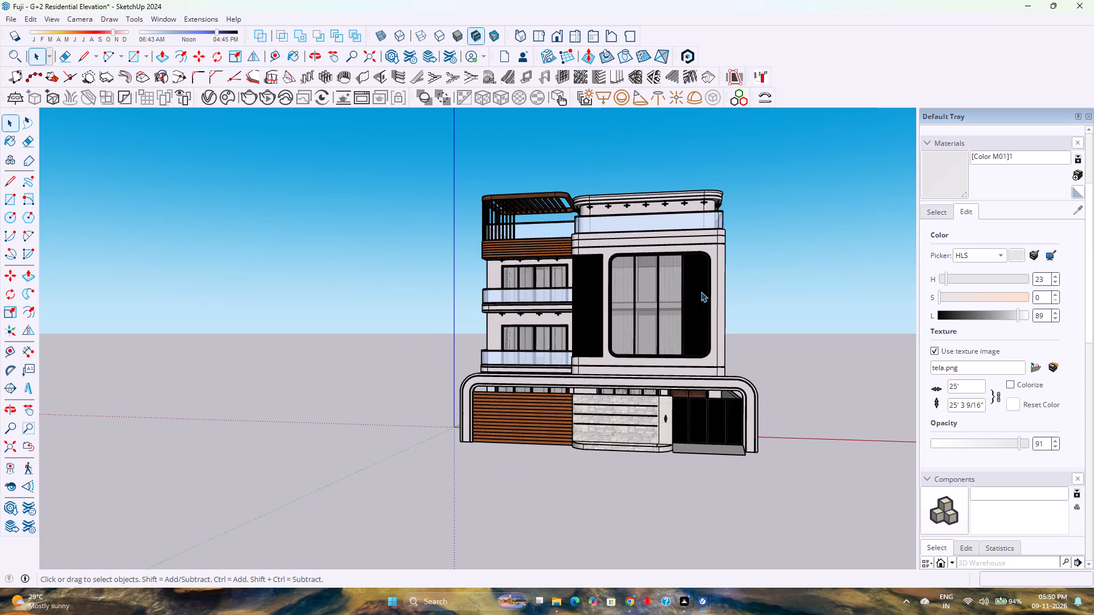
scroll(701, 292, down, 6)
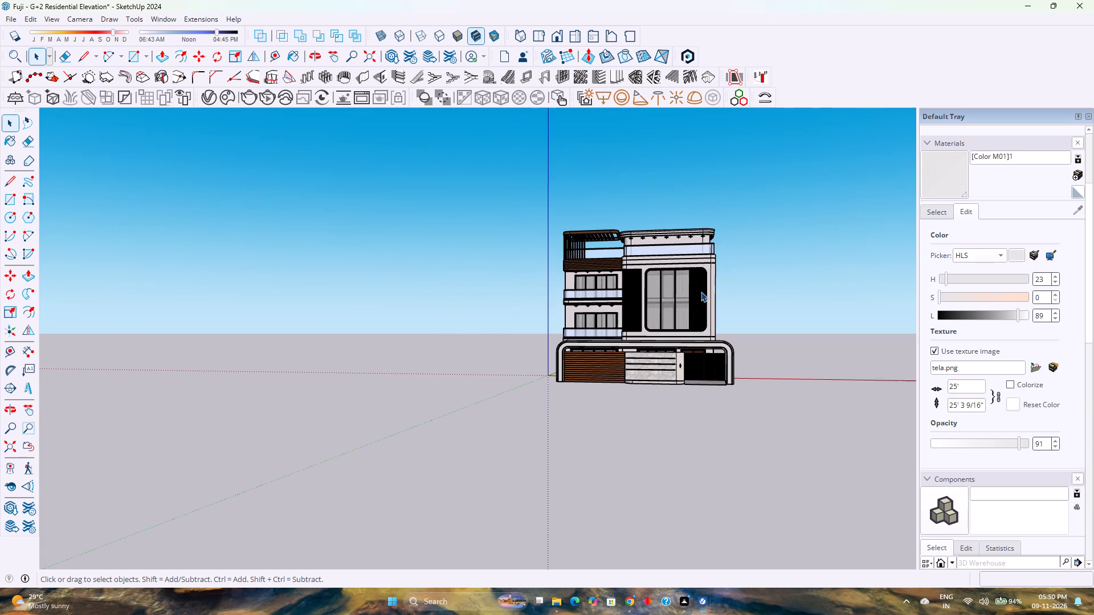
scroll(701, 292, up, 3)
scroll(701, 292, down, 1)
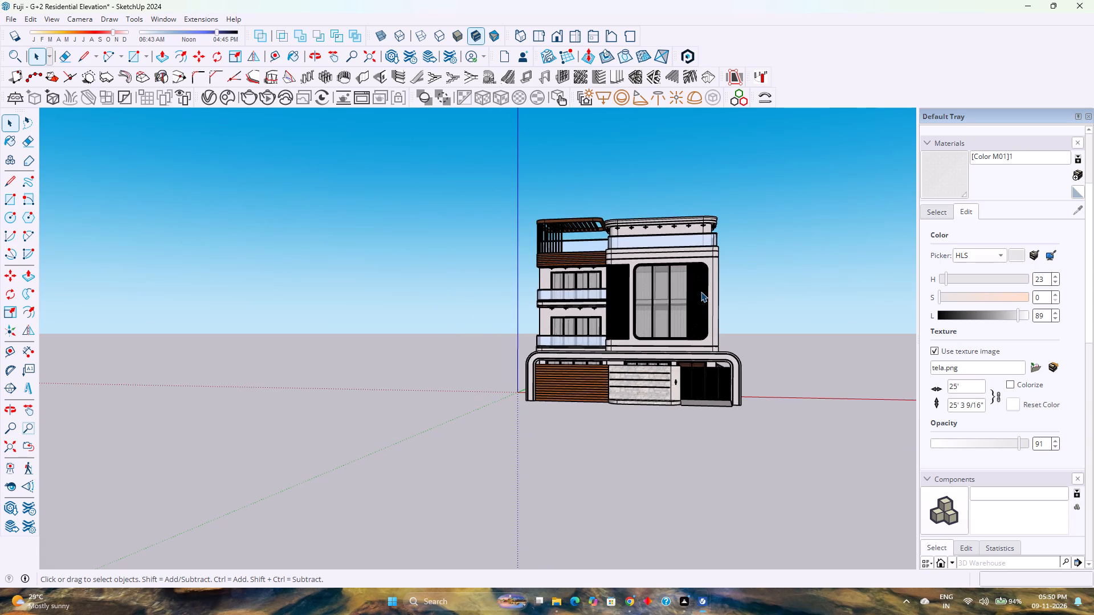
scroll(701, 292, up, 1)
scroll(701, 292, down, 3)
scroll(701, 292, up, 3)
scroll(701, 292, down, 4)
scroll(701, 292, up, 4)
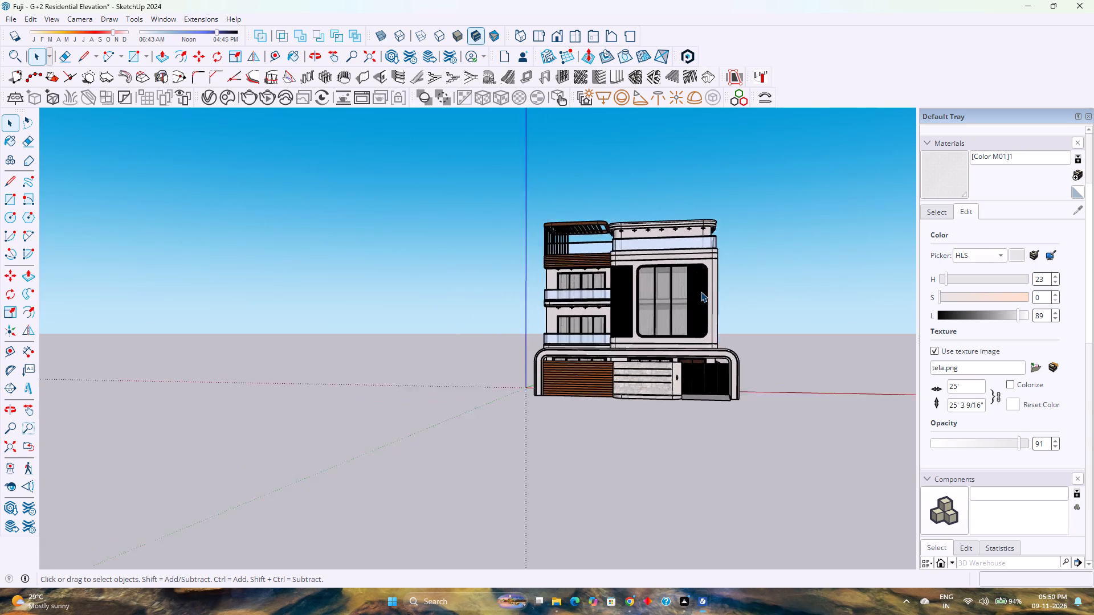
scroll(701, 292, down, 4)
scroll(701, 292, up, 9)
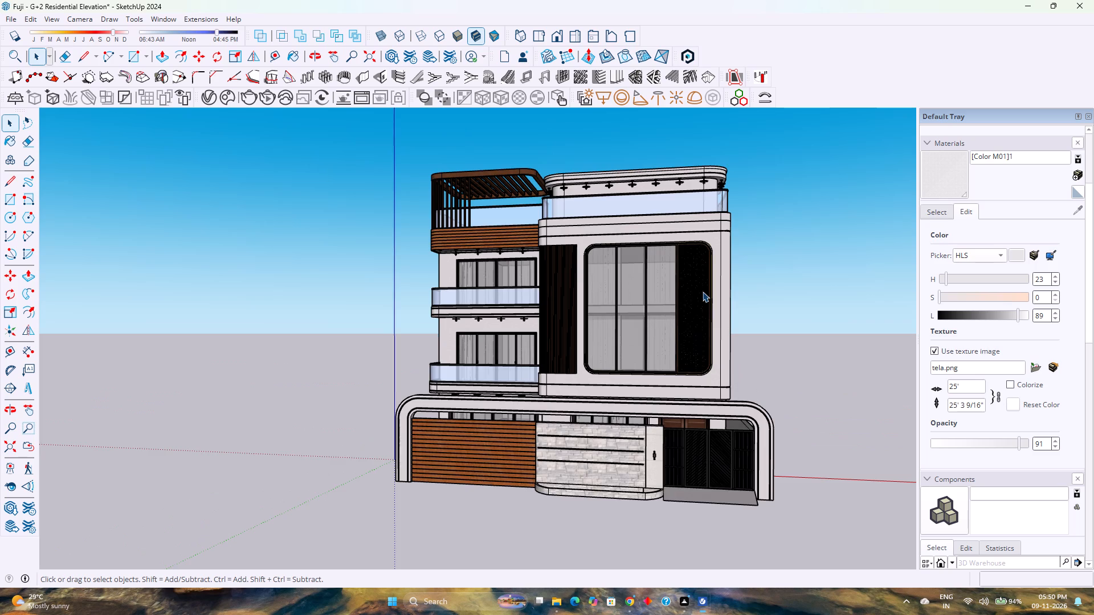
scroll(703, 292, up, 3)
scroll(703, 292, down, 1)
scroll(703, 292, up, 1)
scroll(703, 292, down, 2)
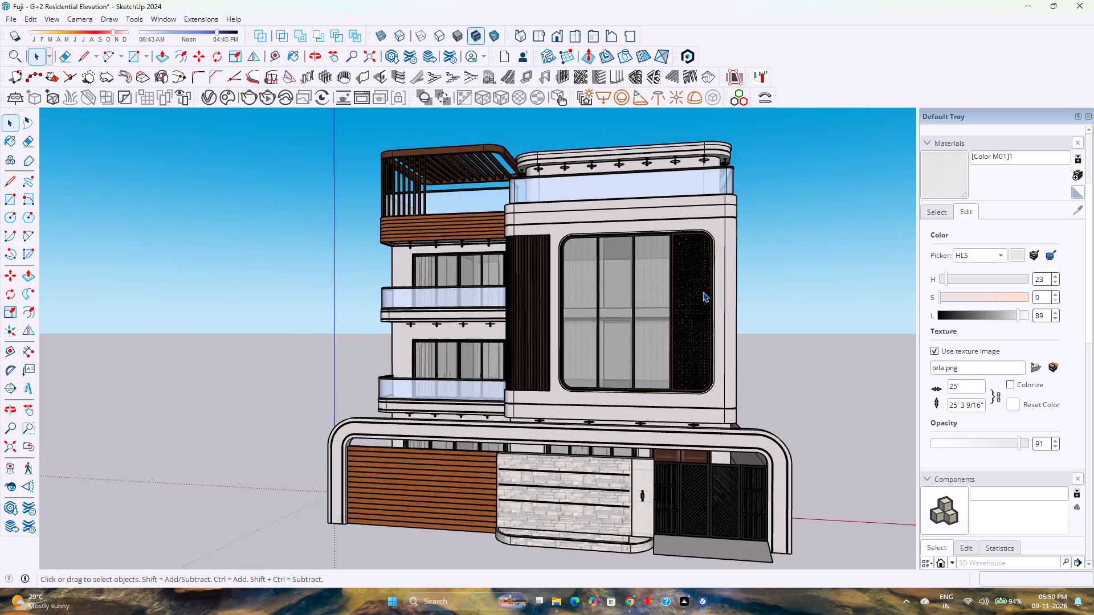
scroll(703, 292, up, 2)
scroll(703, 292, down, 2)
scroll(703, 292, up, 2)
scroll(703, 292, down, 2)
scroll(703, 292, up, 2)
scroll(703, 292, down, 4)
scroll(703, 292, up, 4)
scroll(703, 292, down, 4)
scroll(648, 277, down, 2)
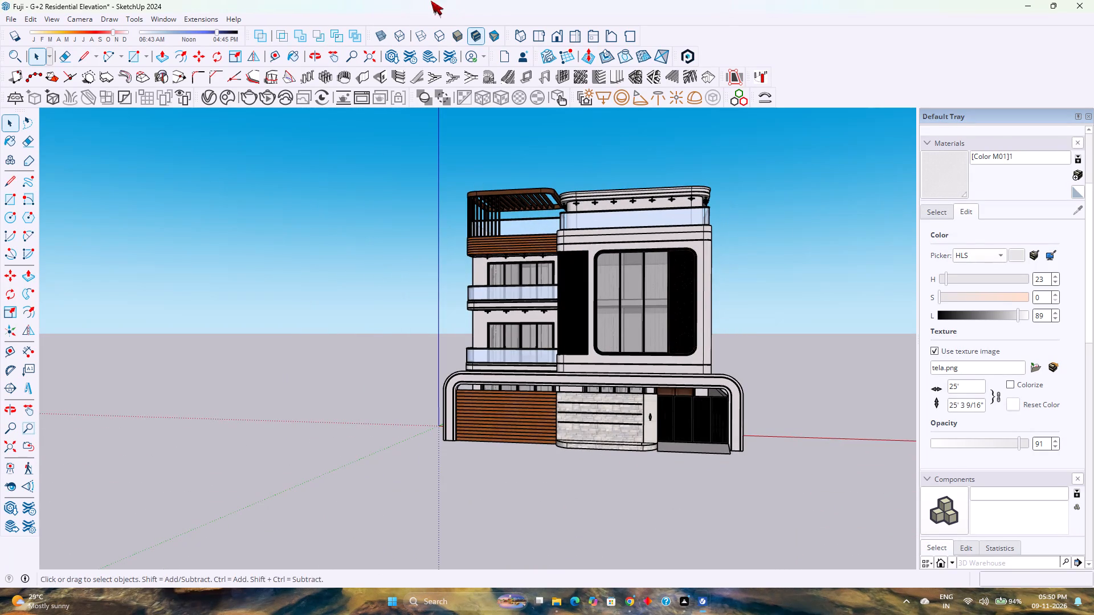
Check the building in the standard right and top views, finishing on the standard front view.
click(548, 43)
click(571, 35)
click(558, 36)
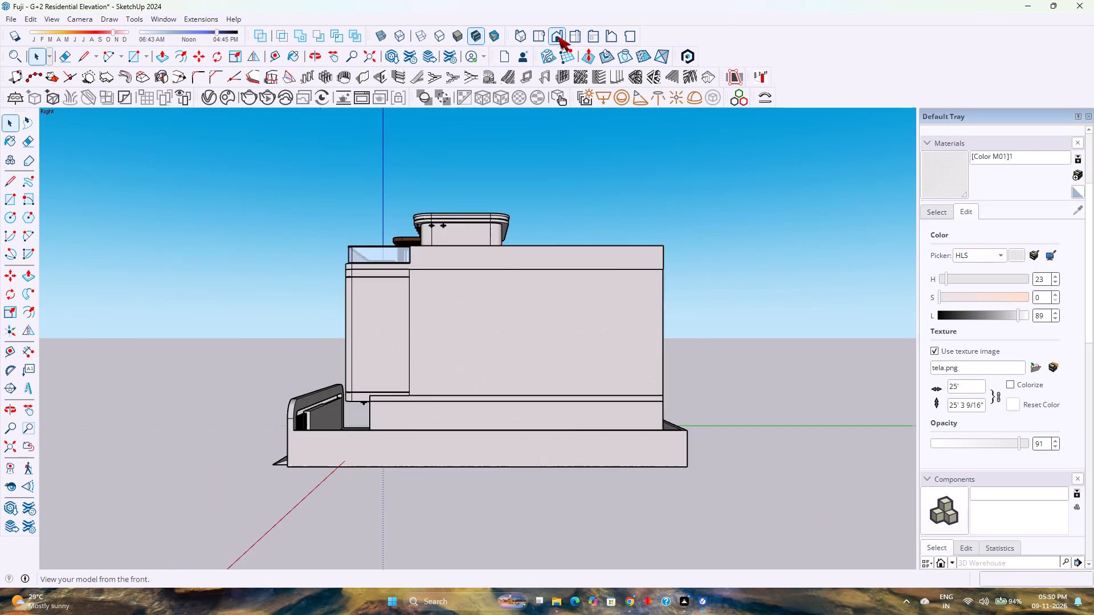
click(571, 36)
click(590, 35)
click(540, 39)
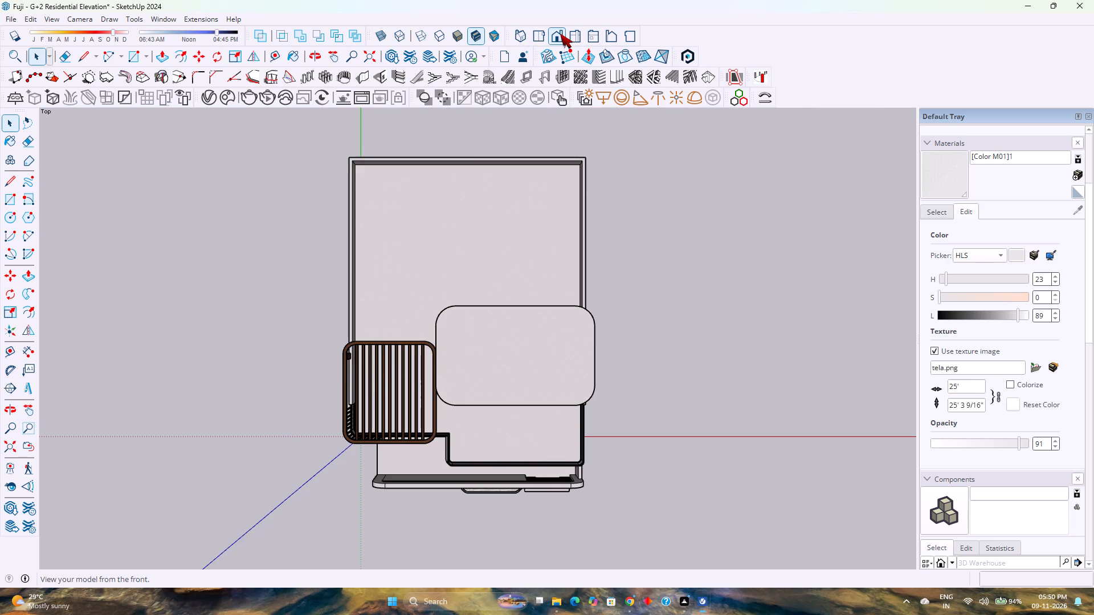
click(559, 33)
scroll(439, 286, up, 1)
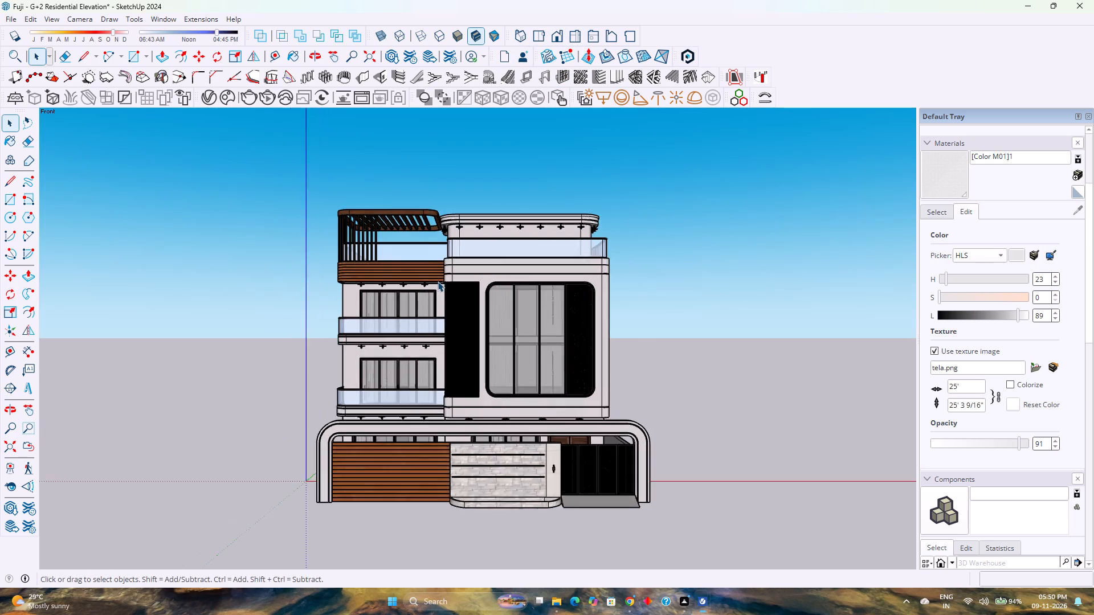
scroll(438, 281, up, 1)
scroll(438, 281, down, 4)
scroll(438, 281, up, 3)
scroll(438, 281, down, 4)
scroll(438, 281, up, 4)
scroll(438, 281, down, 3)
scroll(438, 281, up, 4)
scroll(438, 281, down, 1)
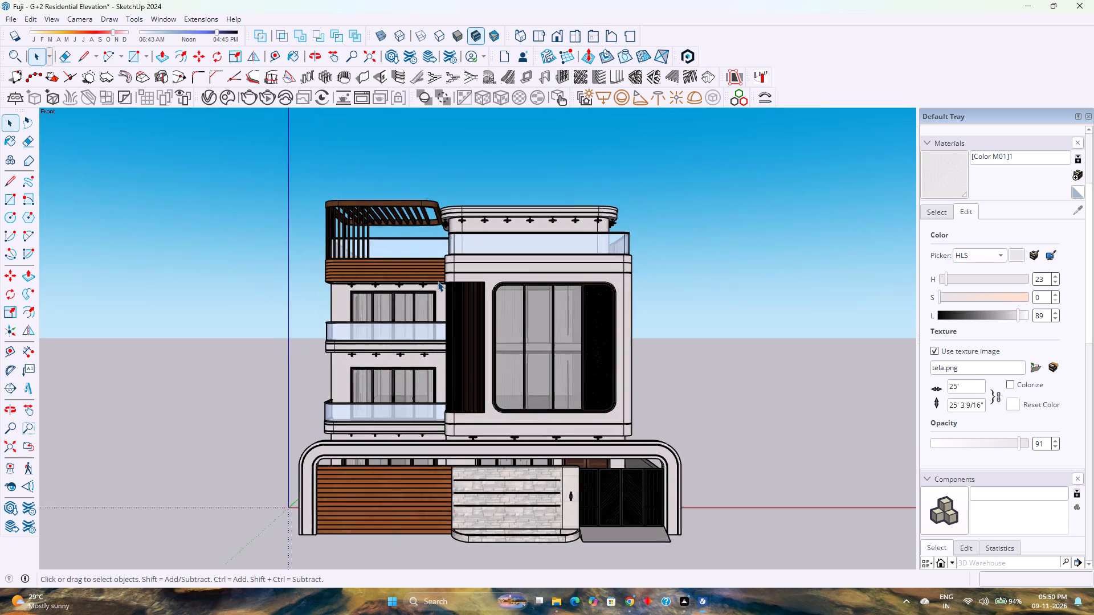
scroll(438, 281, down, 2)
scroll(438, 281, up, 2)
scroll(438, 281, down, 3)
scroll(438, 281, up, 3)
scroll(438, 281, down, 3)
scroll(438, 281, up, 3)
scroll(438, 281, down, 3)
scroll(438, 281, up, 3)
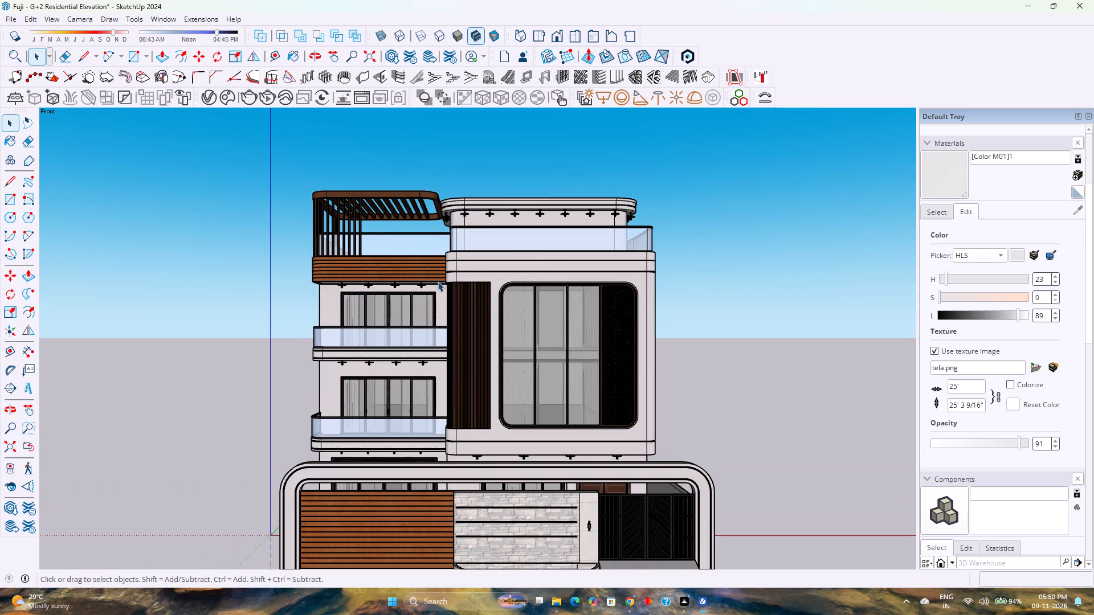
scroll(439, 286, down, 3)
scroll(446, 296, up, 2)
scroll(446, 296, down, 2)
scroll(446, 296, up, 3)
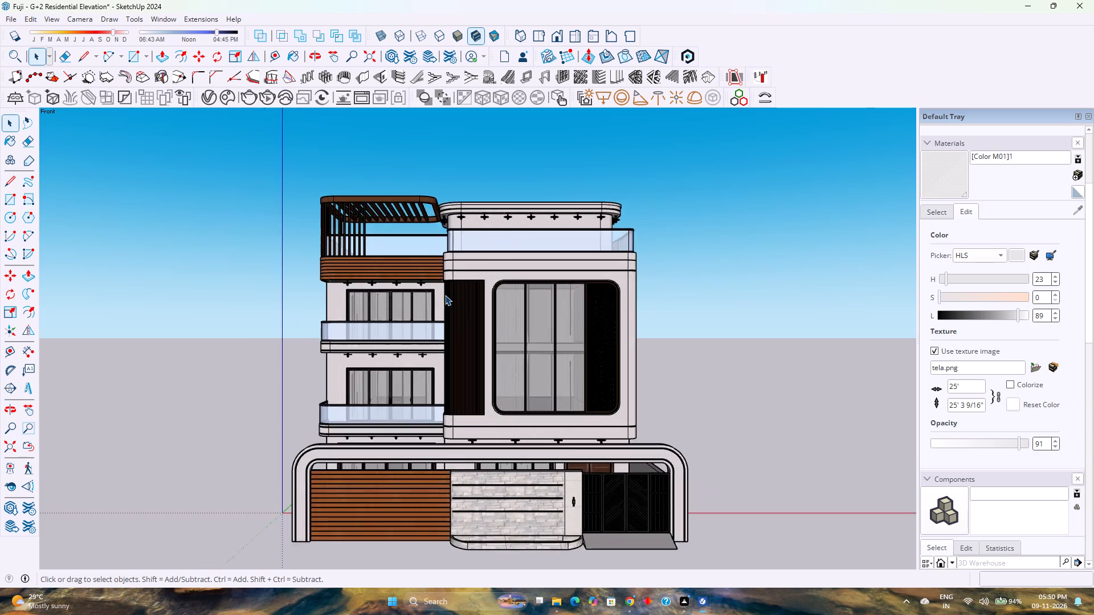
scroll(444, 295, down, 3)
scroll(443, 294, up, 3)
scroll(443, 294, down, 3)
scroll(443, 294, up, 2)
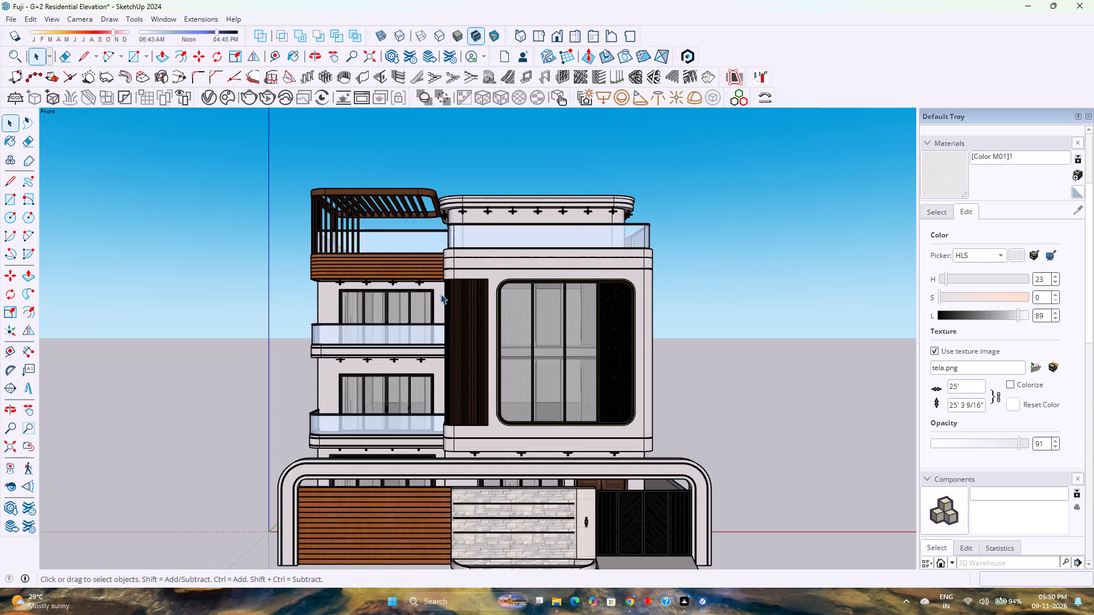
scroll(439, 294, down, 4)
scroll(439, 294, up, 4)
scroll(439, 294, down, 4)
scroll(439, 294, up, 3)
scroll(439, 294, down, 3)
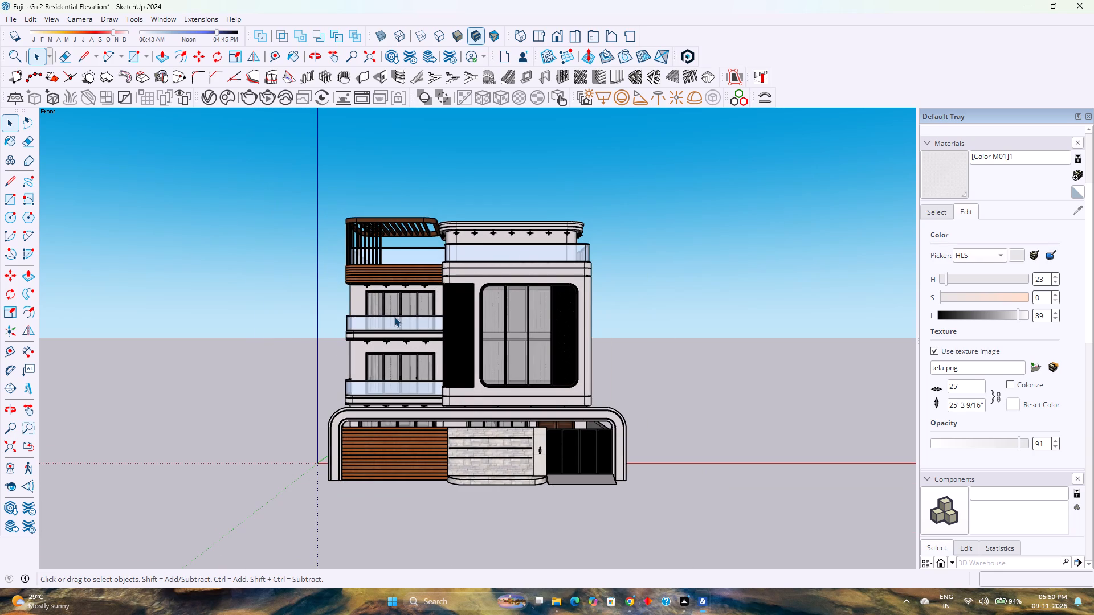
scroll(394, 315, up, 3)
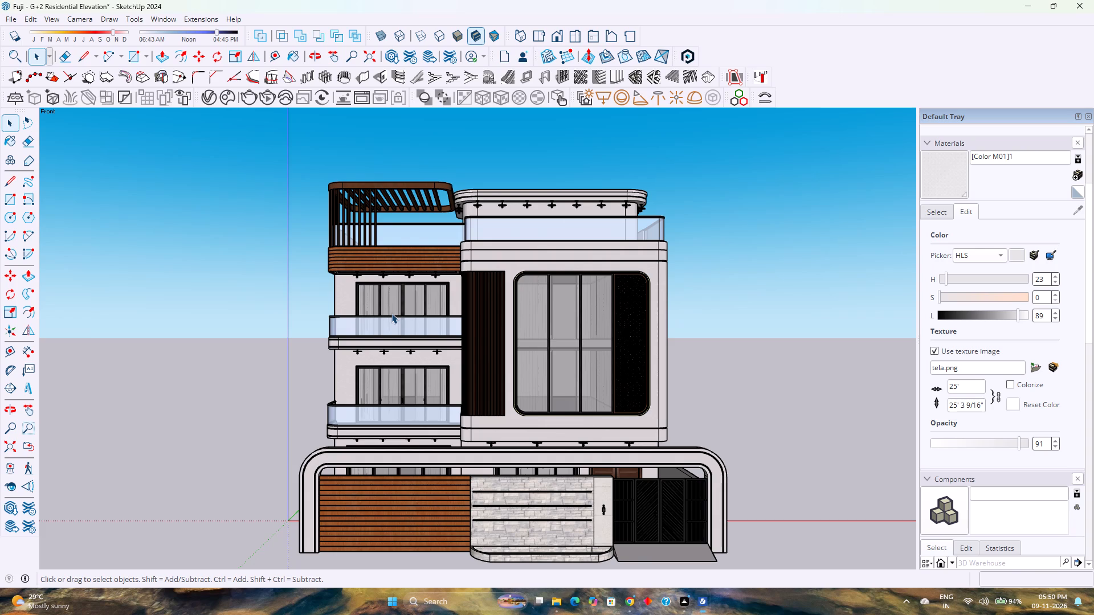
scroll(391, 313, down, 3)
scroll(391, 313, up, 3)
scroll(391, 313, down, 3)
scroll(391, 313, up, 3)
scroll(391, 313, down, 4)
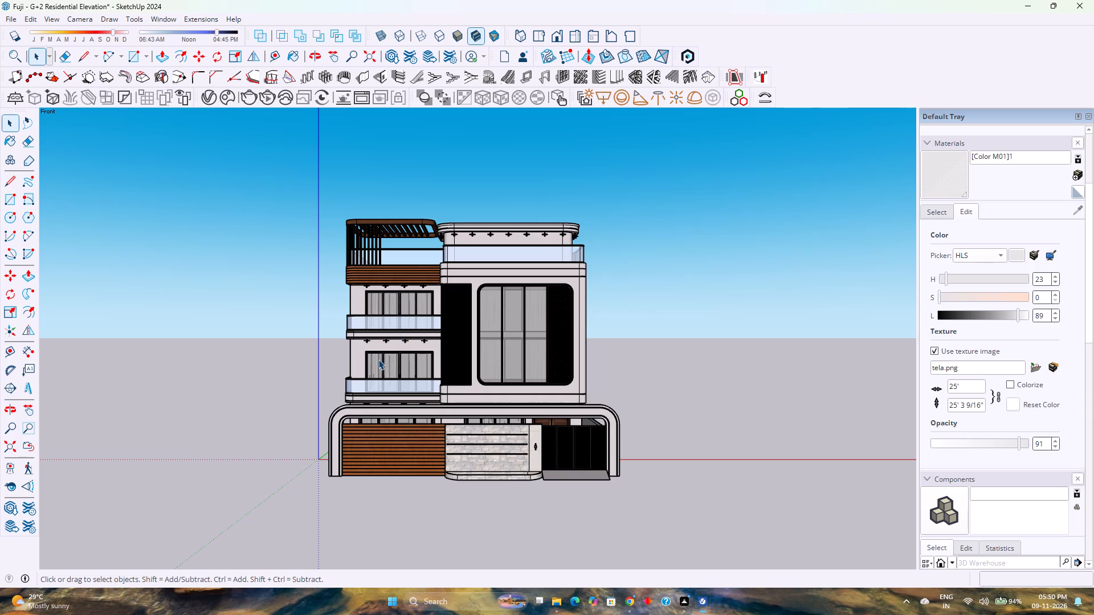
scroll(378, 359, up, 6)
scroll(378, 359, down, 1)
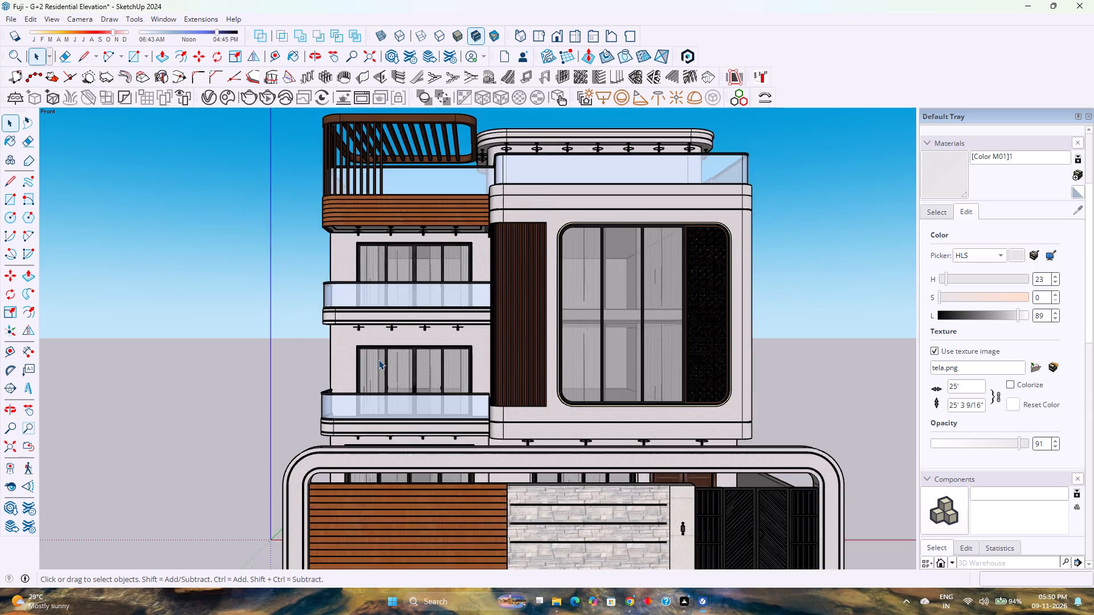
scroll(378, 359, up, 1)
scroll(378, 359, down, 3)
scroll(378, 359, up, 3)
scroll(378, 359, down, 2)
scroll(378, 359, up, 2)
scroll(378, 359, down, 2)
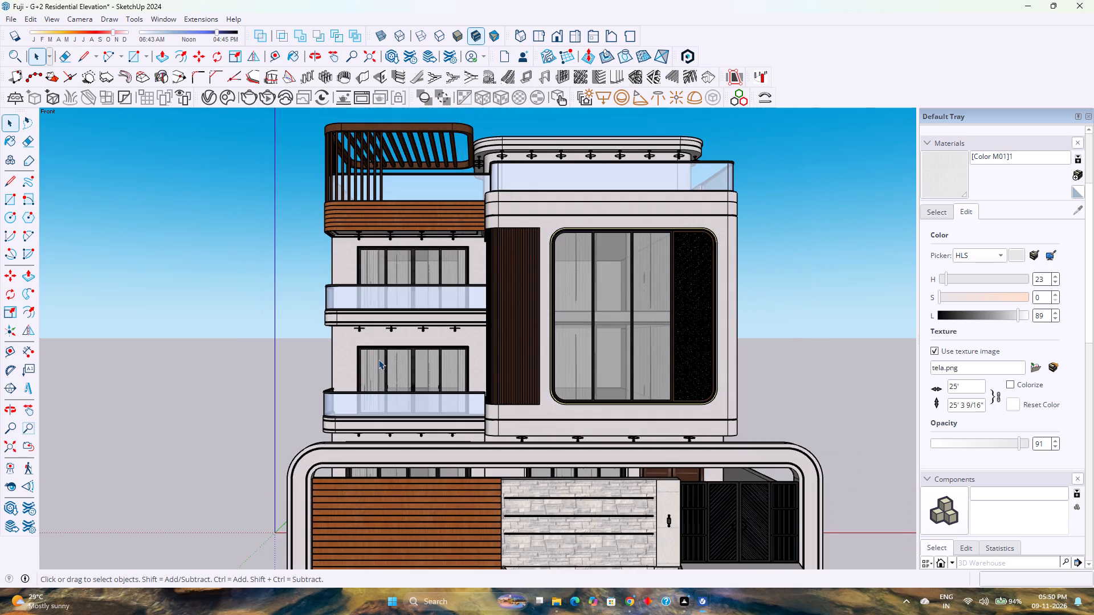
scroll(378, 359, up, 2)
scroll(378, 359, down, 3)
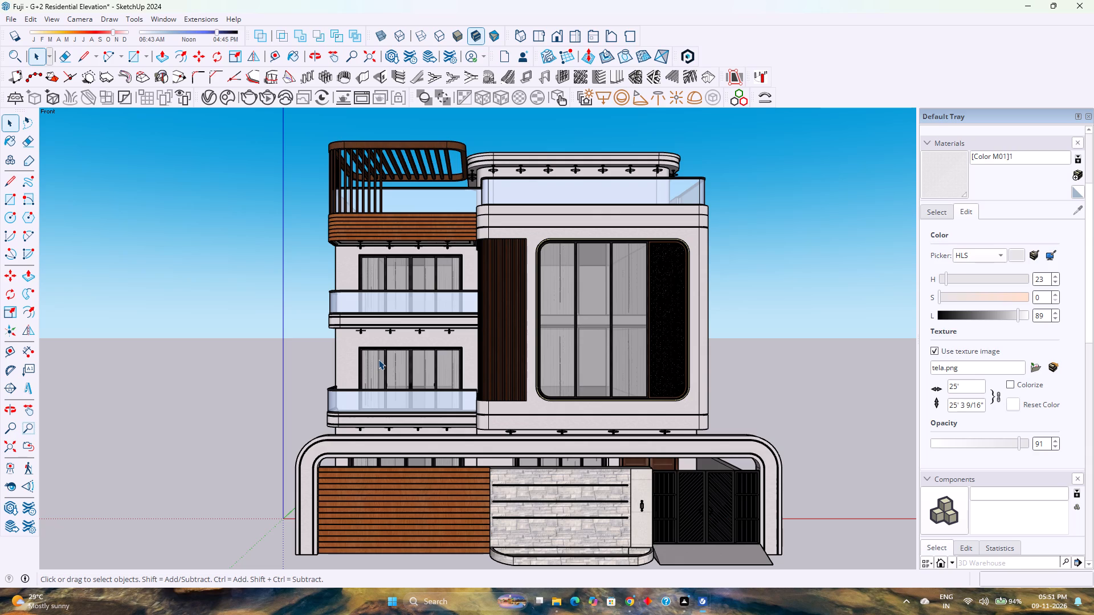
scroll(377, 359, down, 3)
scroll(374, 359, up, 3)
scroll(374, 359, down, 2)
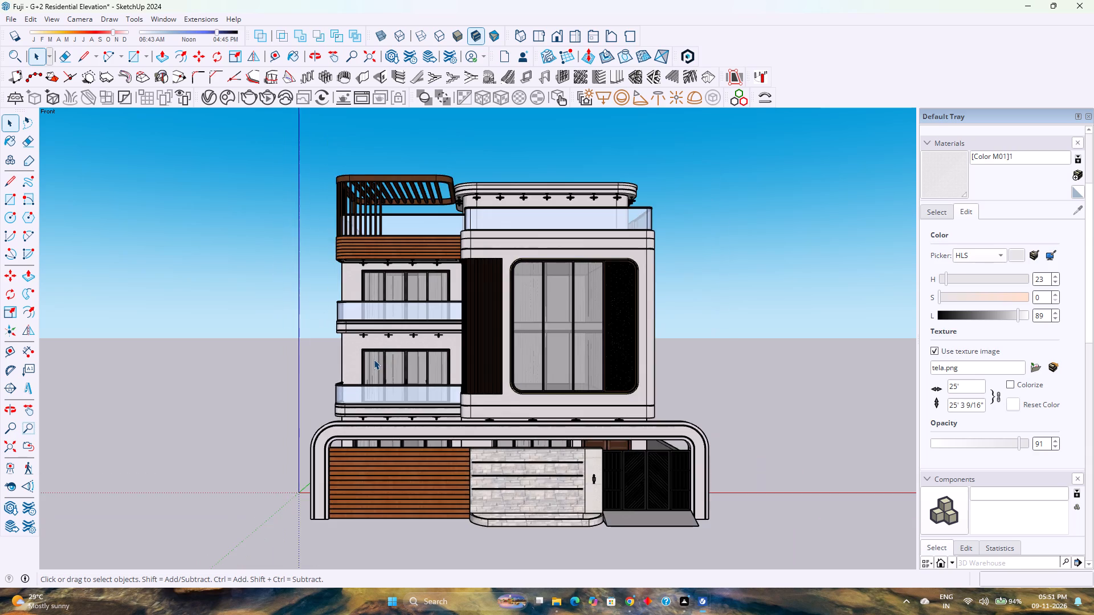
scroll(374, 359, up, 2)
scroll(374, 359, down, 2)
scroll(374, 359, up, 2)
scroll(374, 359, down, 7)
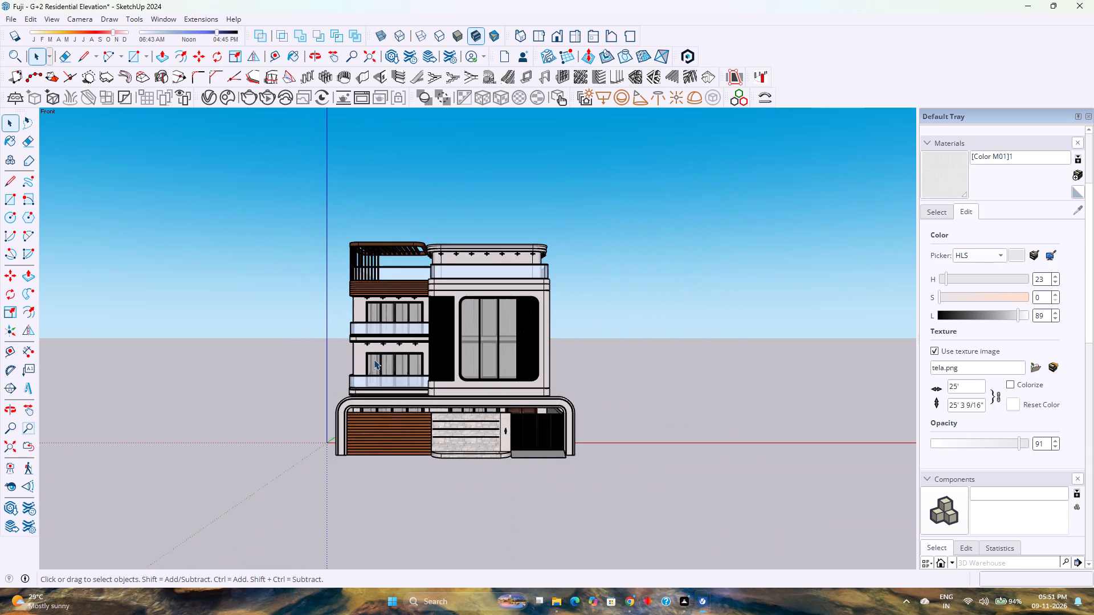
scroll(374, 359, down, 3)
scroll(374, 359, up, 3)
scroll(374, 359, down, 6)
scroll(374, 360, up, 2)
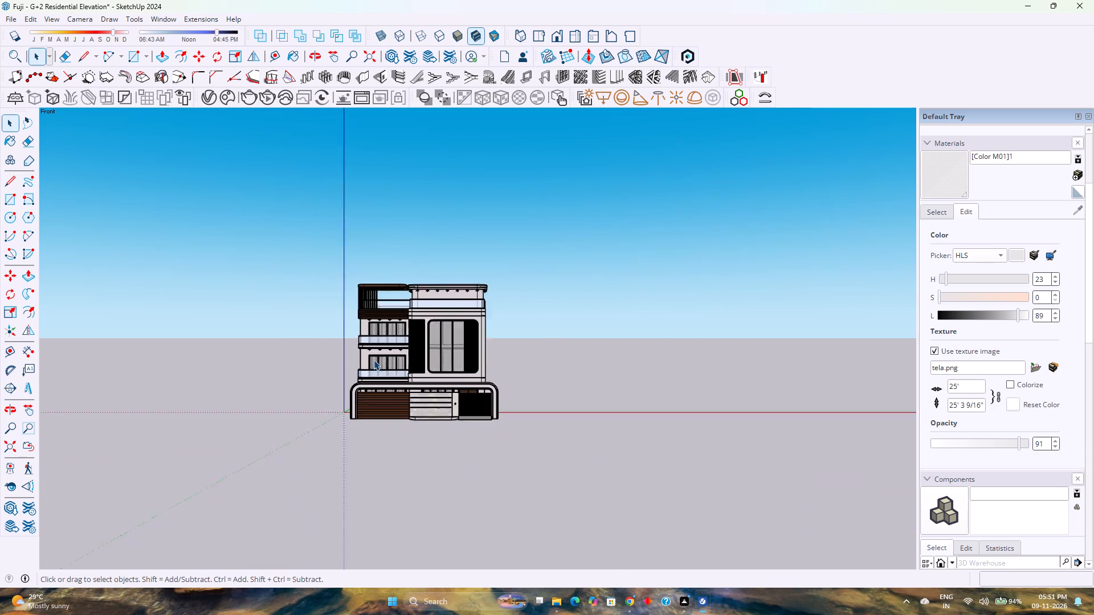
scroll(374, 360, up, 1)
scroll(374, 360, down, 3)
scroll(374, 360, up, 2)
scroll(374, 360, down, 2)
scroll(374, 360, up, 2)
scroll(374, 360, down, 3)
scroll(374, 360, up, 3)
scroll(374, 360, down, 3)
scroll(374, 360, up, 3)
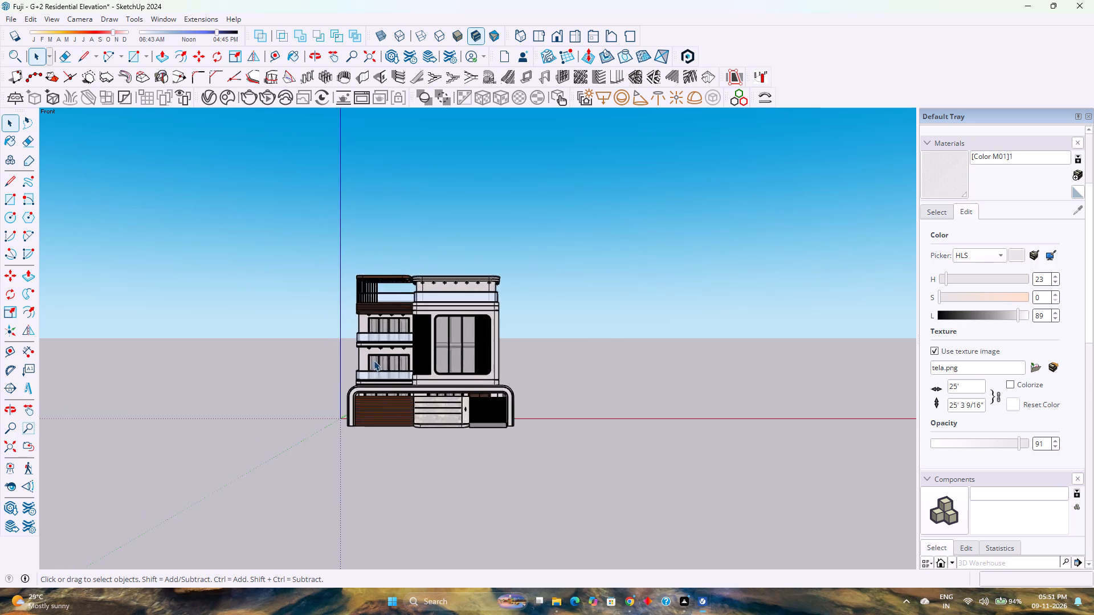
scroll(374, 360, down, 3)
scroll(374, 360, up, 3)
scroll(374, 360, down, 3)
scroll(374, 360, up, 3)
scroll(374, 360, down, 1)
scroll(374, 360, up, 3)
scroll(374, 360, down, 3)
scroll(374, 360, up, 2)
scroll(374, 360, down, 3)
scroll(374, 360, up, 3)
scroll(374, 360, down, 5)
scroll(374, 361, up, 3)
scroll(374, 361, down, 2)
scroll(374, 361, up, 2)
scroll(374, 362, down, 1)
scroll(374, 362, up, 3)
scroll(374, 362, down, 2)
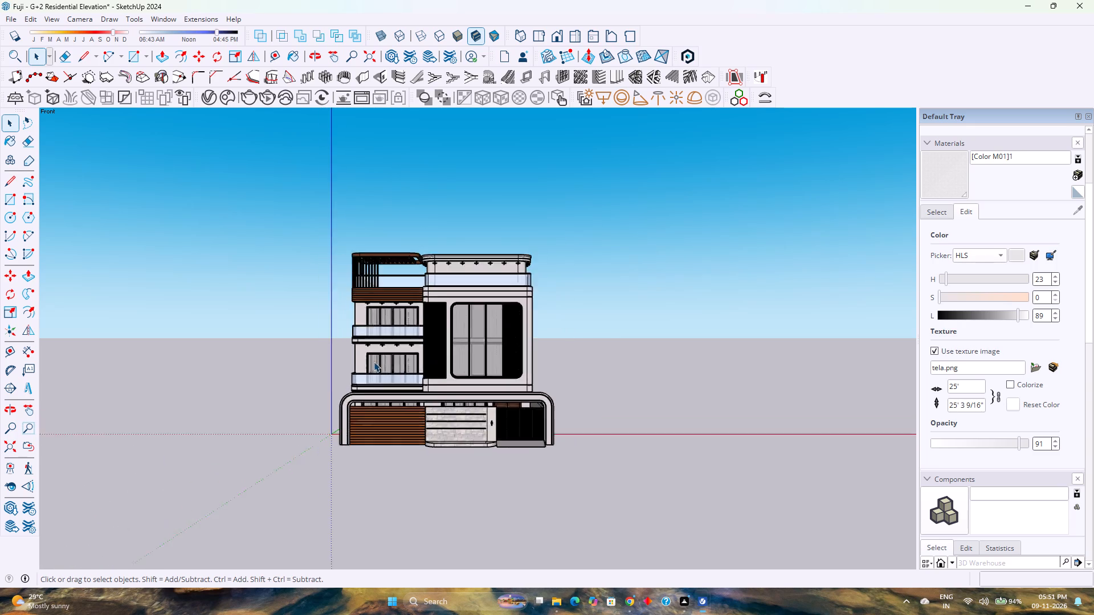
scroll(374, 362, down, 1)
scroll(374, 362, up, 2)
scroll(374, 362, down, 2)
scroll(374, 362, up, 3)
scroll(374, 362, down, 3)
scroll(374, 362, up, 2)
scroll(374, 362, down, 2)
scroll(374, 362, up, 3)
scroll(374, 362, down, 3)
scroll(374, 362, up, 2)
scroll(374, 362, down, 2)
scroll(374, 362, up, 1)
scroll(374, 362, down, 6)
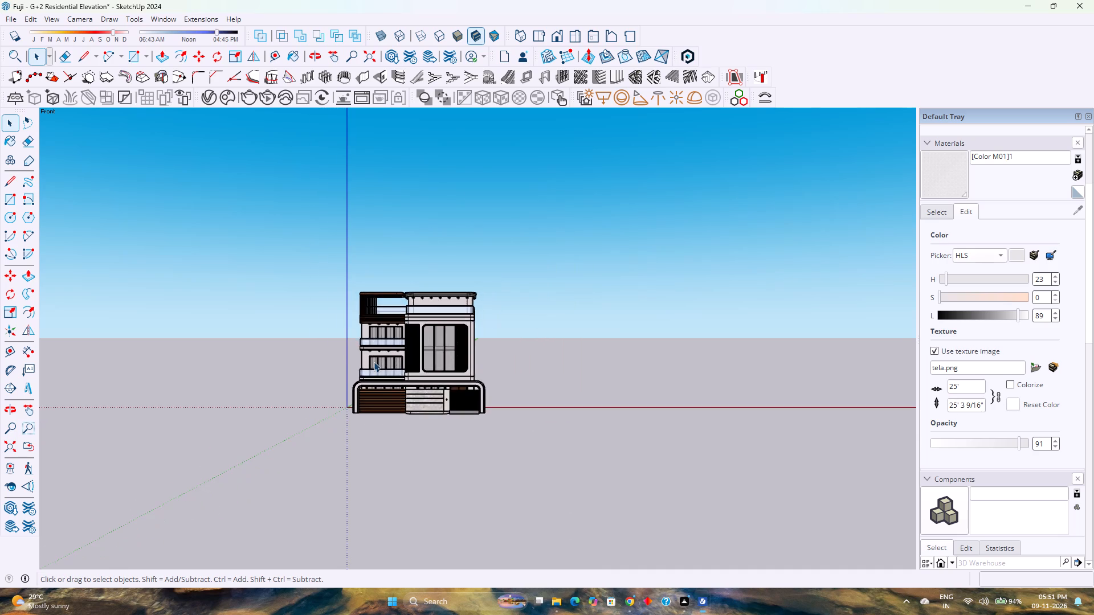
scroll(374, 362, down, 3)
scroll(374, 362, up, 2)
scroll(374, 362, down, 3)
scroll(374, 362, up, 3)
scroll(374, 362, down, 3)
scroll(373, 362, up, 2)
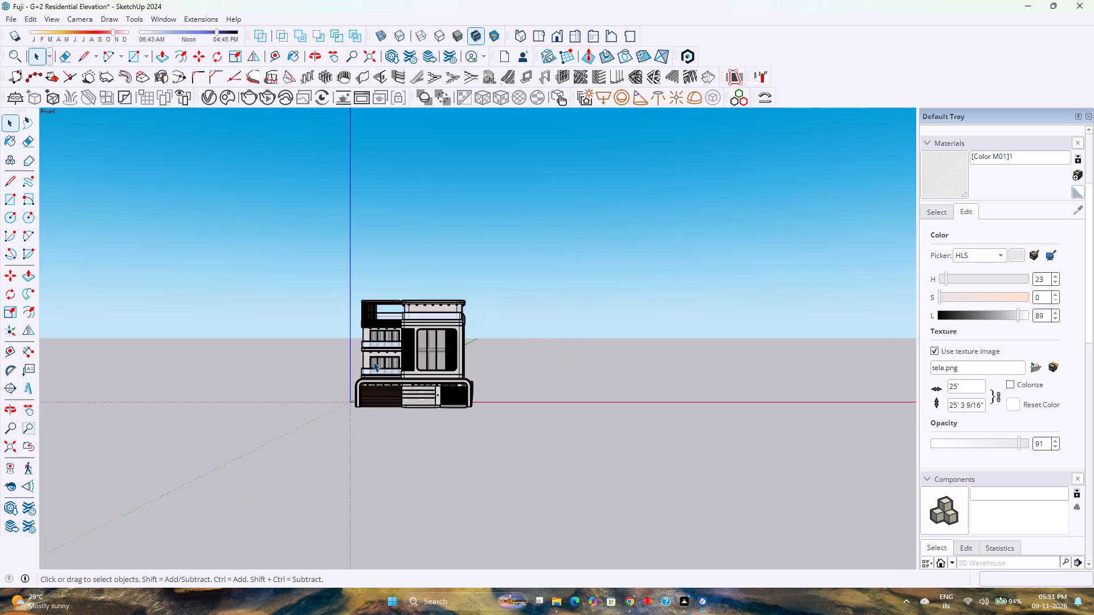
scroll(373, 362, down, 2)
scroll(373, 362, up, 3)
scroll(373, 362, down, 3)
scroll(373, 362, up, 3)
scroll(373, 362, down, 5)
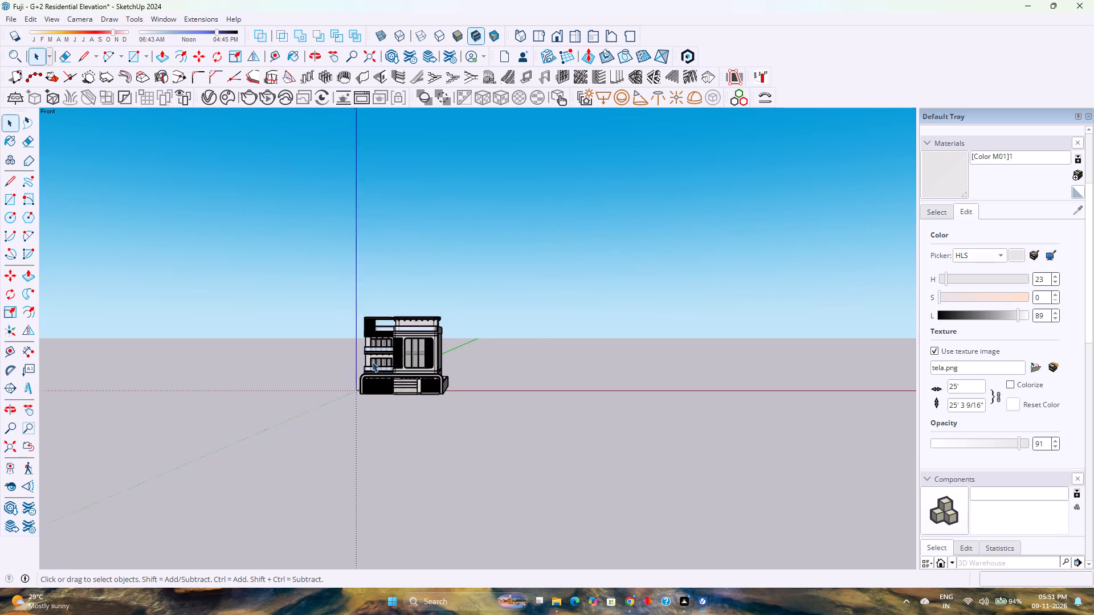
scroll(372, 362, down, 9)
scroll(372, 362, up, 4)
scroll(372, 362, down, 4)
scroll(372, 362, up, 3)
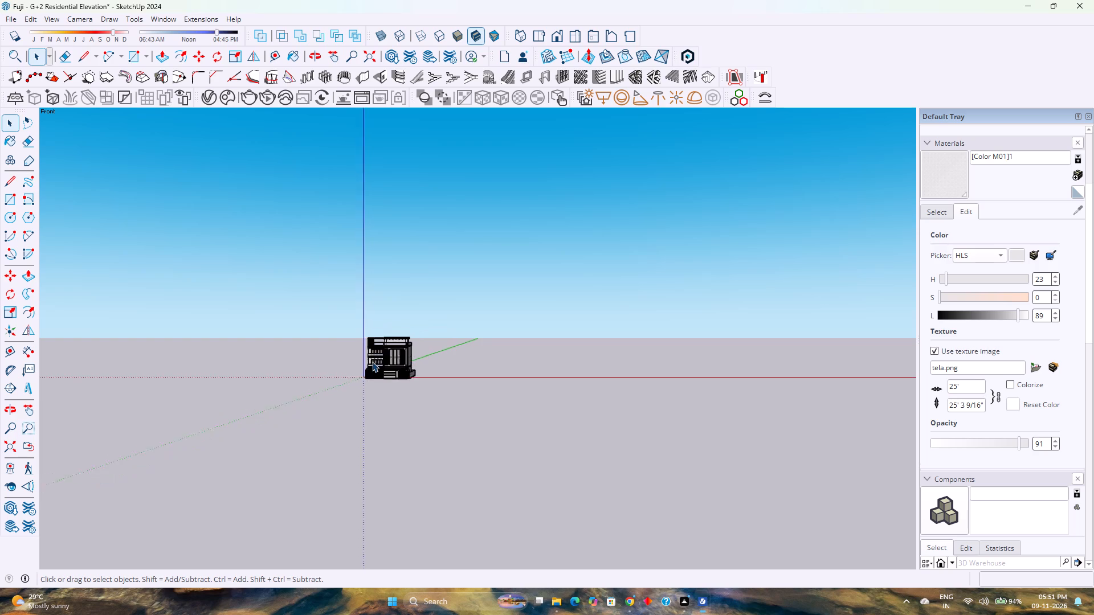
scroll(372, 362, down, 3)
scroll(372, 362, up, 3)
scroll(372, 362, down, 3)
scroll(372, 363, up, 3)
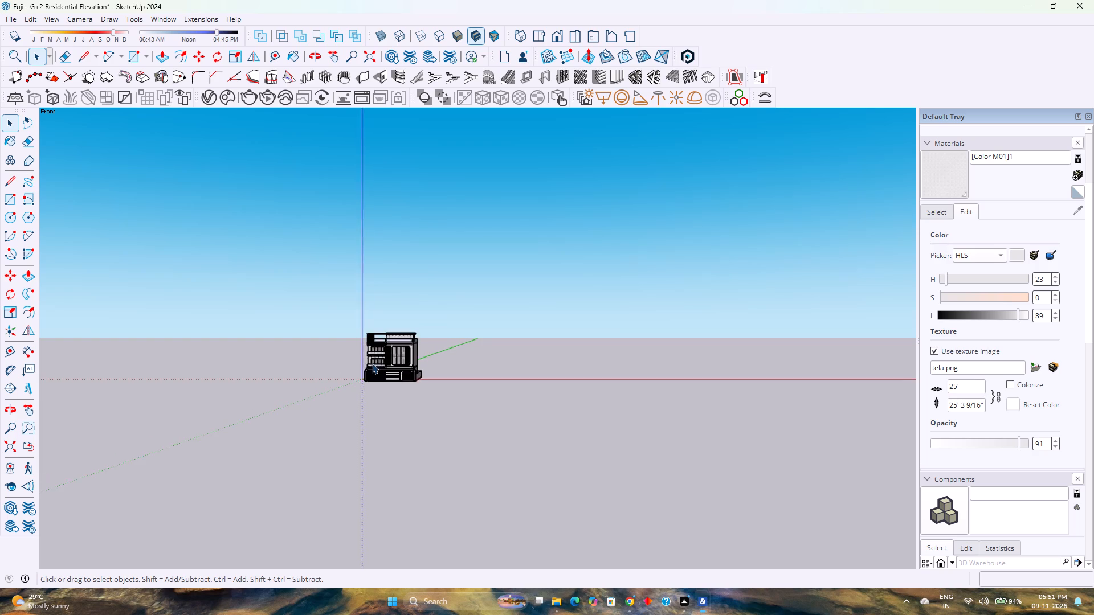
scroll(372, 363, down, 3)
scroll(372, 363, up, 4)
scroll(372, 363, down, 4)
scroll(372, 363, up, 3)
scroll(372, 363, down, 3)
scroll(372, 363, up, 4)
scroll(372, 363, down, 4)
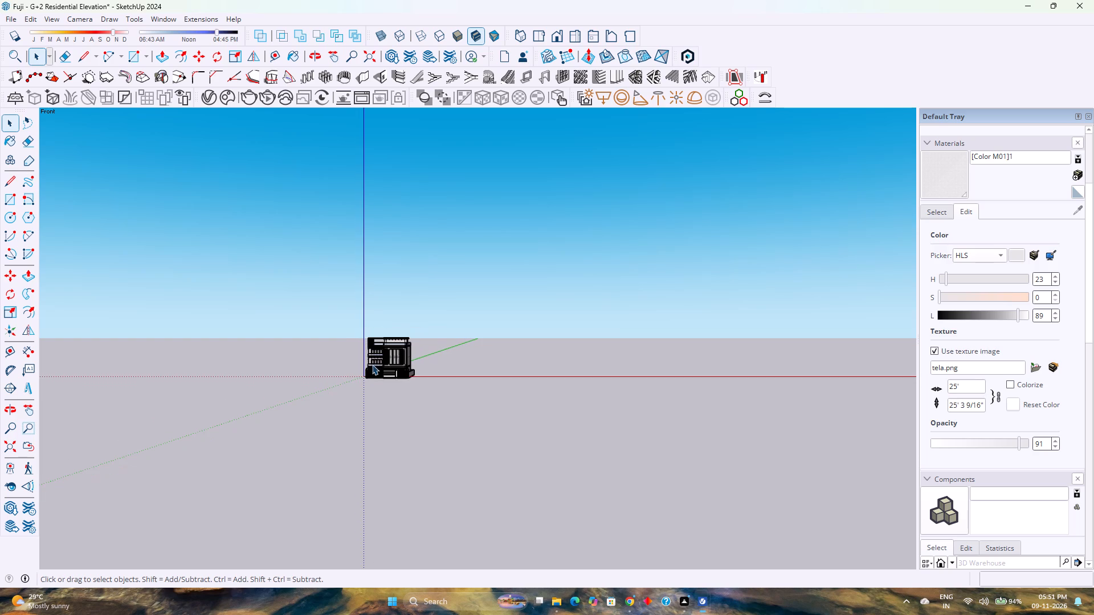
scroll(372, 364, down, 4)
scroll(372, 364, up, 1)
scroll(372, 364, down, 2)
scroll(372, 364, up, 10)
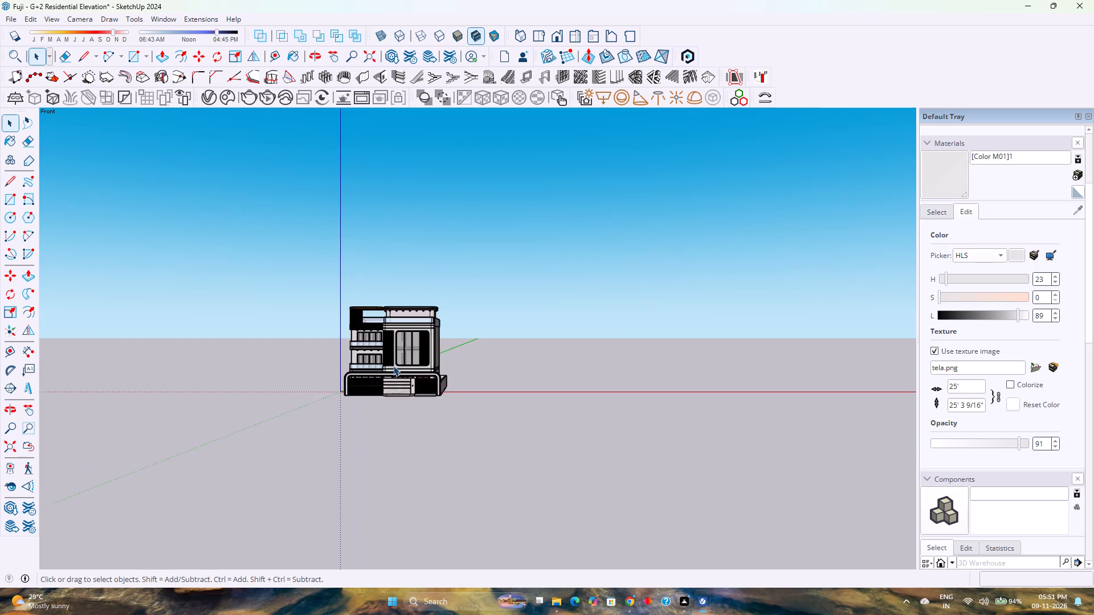
Examine the front facade's balconies, vertical wood slats, large rounded window and perforated screen up close in the front view.
scroll(393, 366, up, 16)
scroll(380, 358, down, 1)
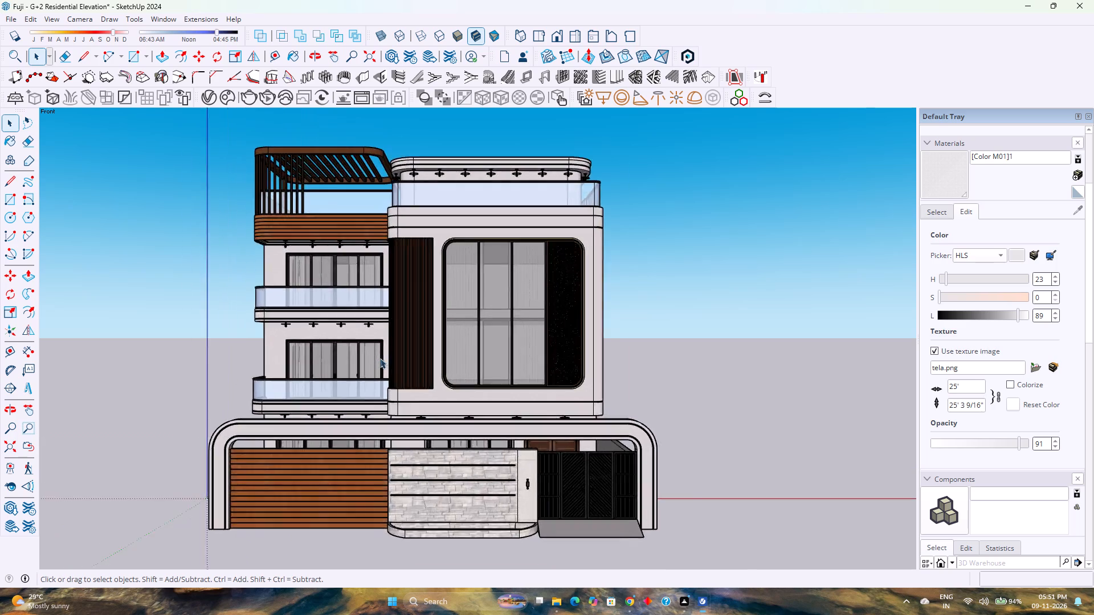
scroll(380, 358, down, 1)
scroll(380, 358, up, 10)
scroll(380, 358, down, 2)
scroll(380, 358, up, 3)
scroll(380, 358, down, 3)
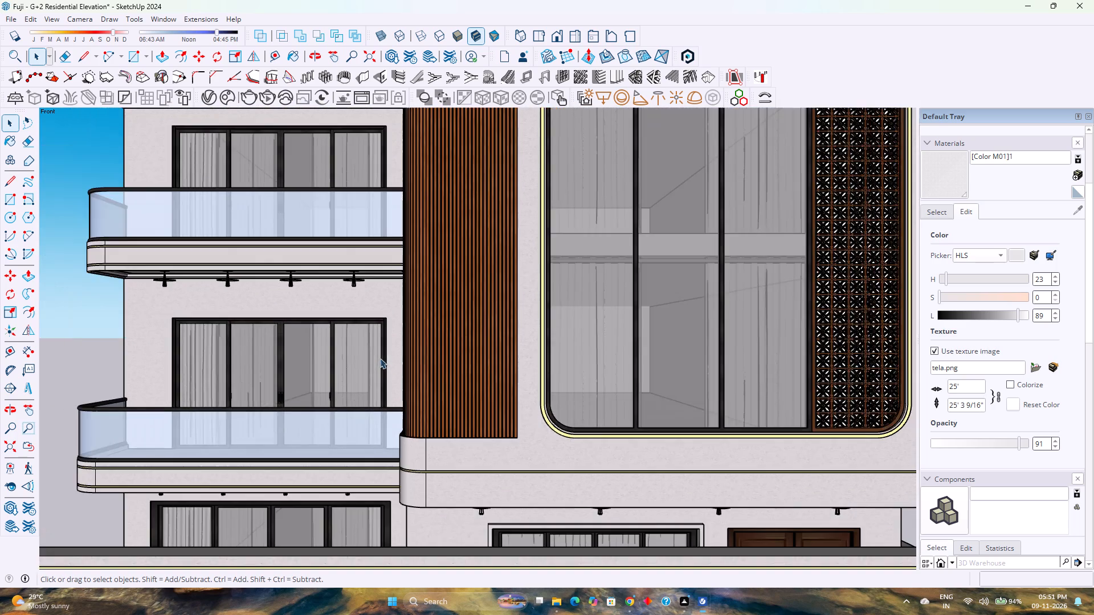
scroll(380, 358, up, 3)
scroll(380, 358, down, 4)
scroll(380, 358, up, 1)
scroll(380, 358, down, 3)
scroll(380, 358, up, 3)
scroll(380, 358, down, 3)
scroll(380, 358, up, 2)
scroll(380, 358, down, 3)
scroll(380, 358, up, 1)
scroll(380, 358, down, 1)
scroll(380, 358, up, 1)
scroll(380, 358, down, 4)
scroll(380, 358, up, 2)
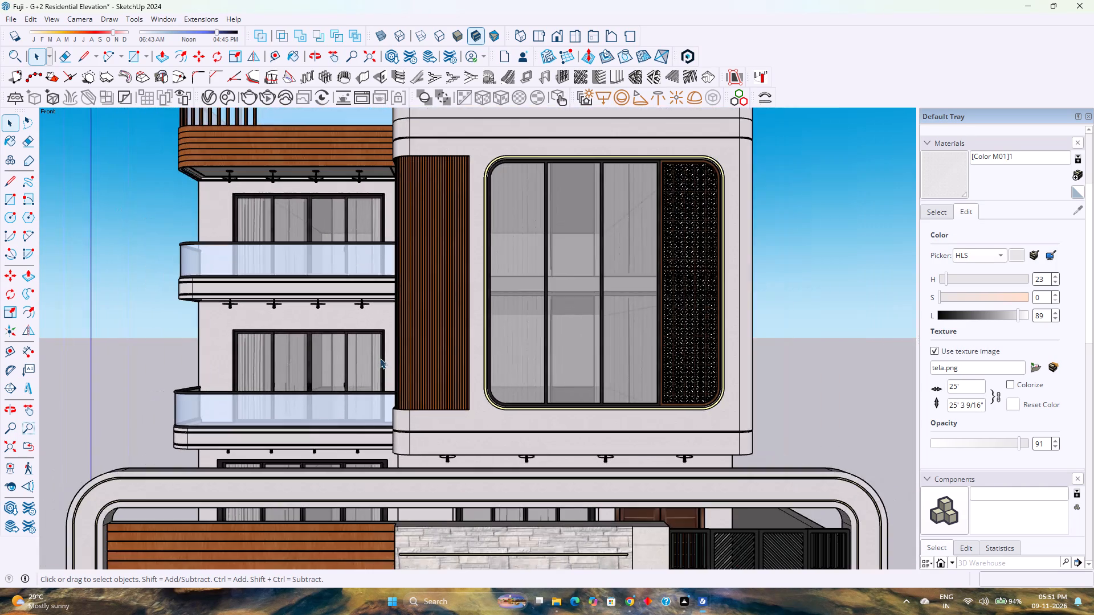
scroll(380, 358, down, 3)
scroll(380, 359, up, 3)
scroll(380, 359, down, 3)
scroll(380, 359, up, 2)
scroll(380, 359, down, 2)
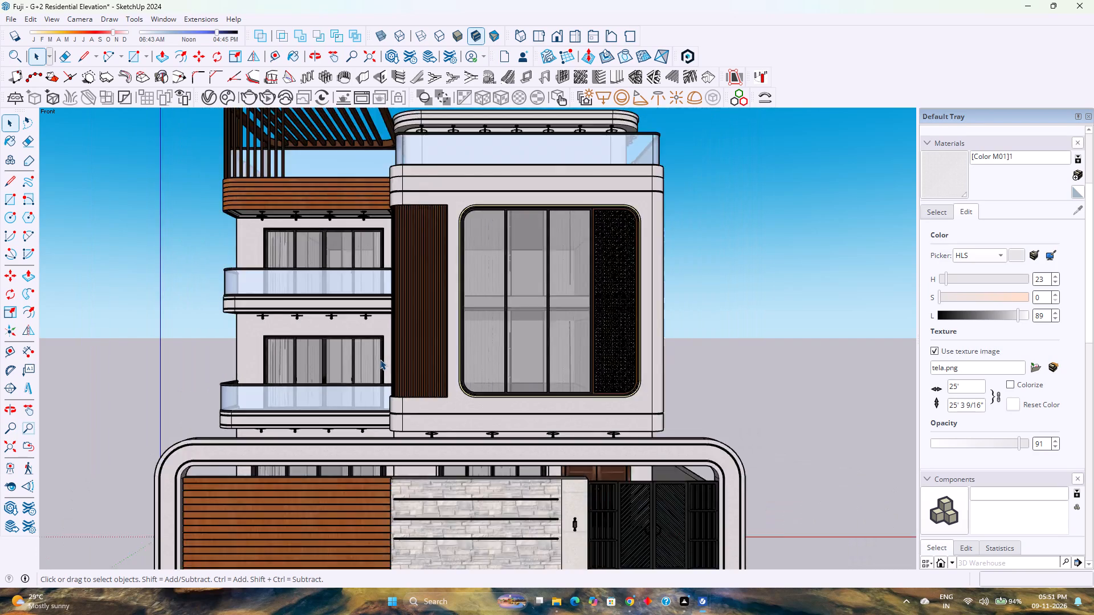
scroll(380, 359, down, 1)
scroll(380, 359, up, 3)
scroll(380, 359, down, 2)
scroll(380, 359, up, 3)
scroll(380, 359, down, 3)
scroll(380, 359, up, 3)
scroll(380, 359, down, 2)
scroll(380, 359, up, 1)
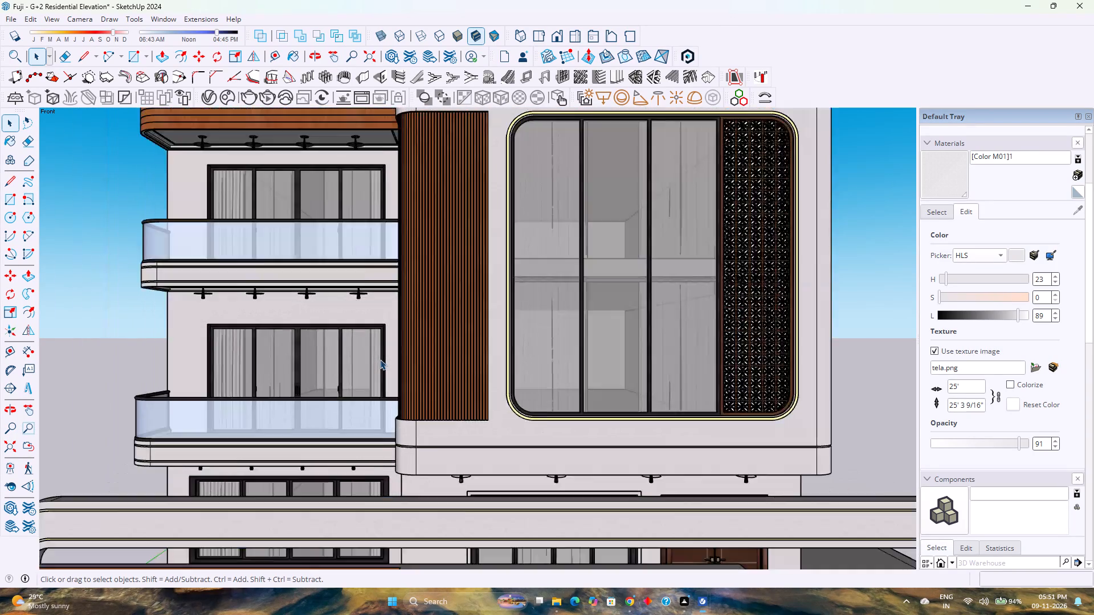
scroll(380, 359, up, 3)
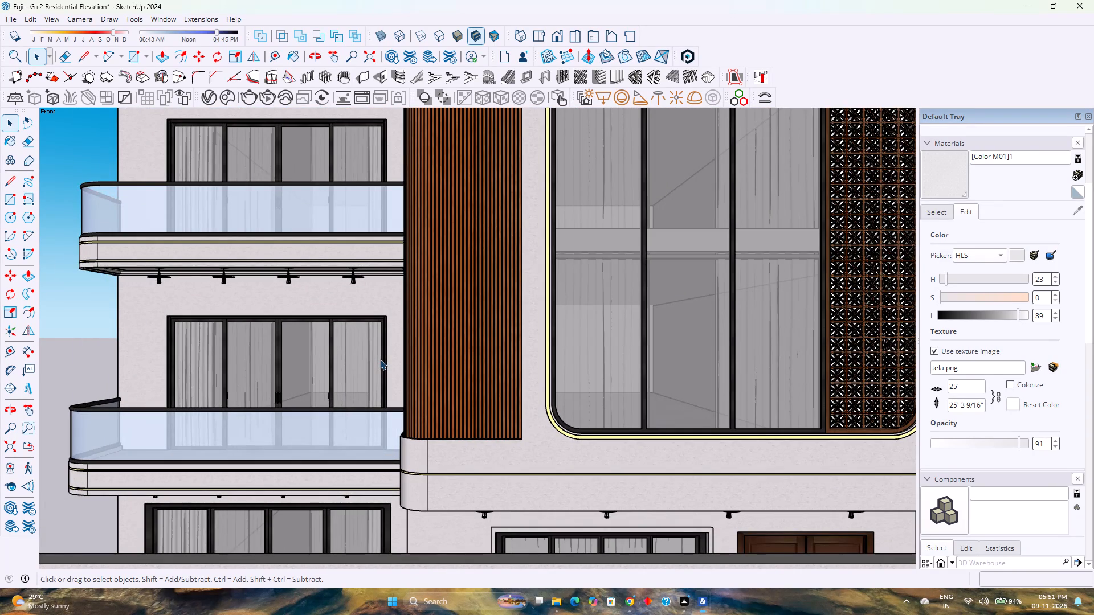
scroll(380, 359, down, 3)
scroll(380, 359, up, 2)
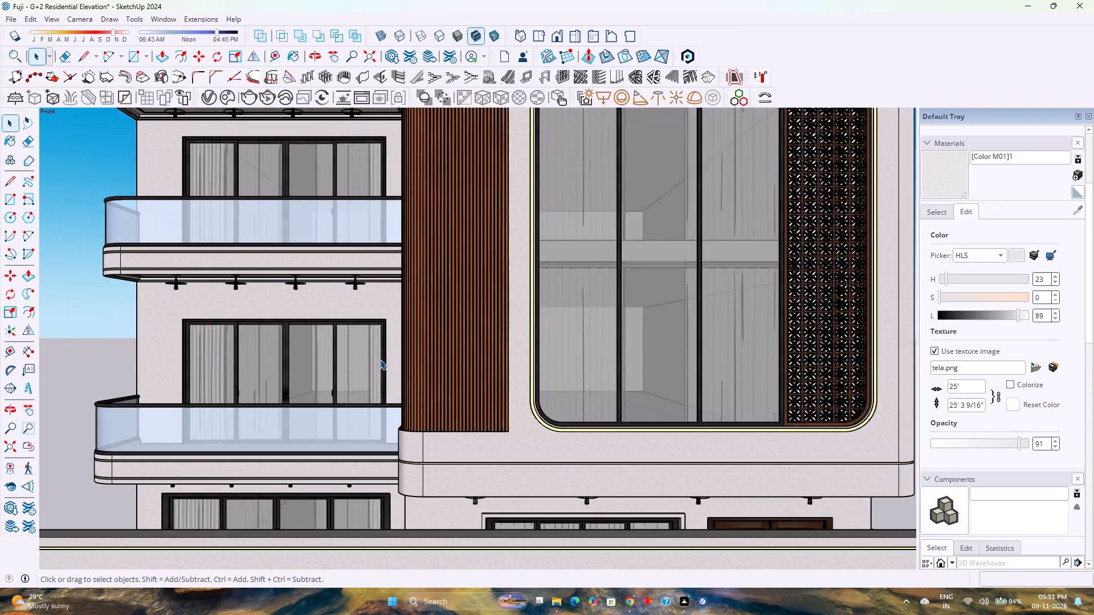
scroll(380, 359, down, 6)
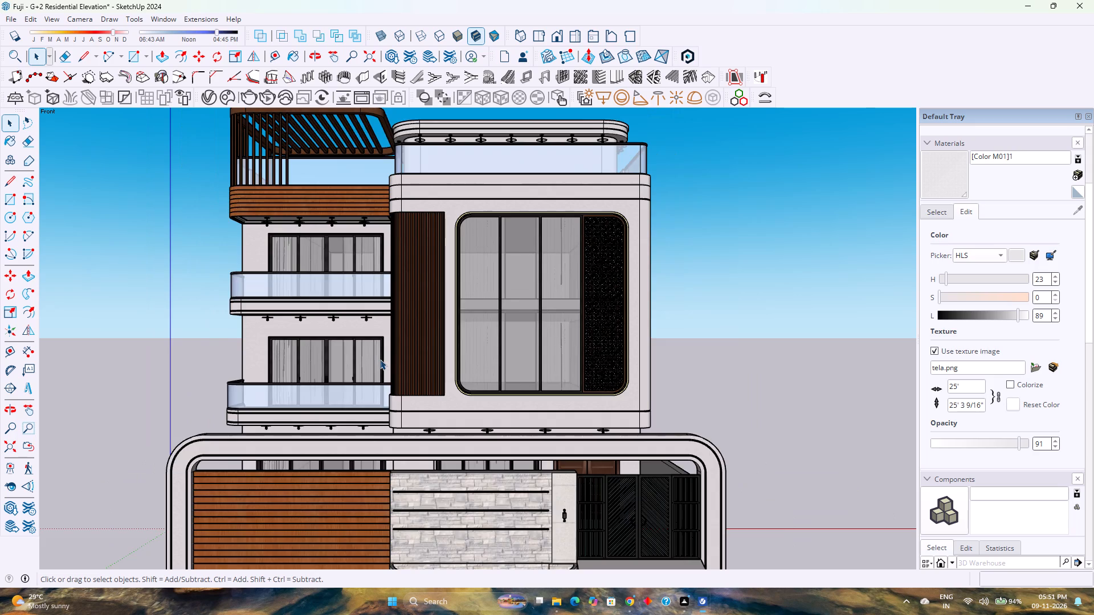
scroll(380, 359, up, 3)
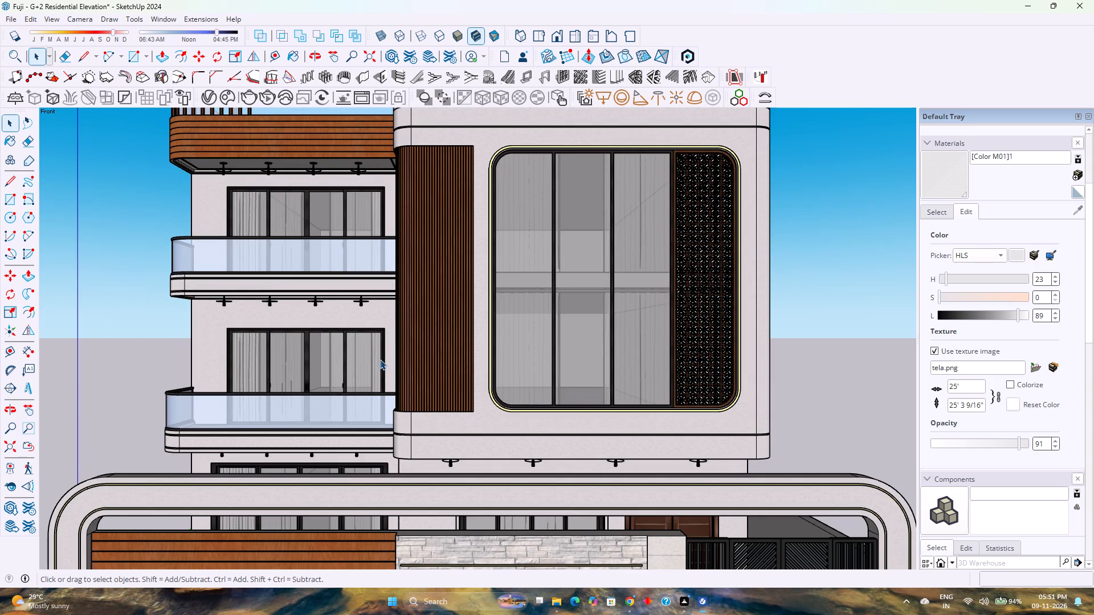
scroll(380, 359, down, 4)
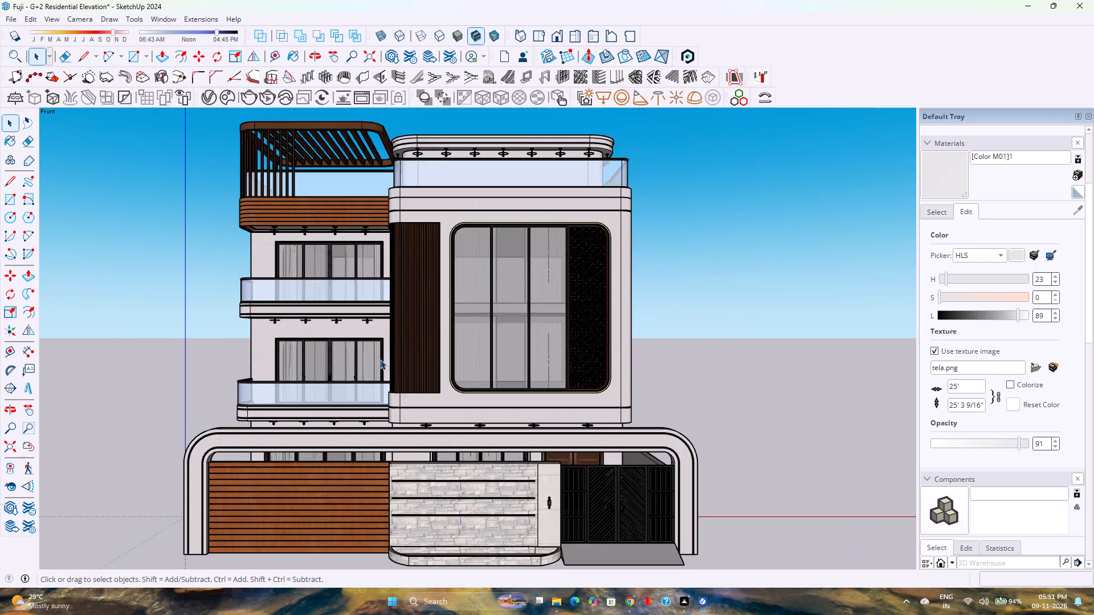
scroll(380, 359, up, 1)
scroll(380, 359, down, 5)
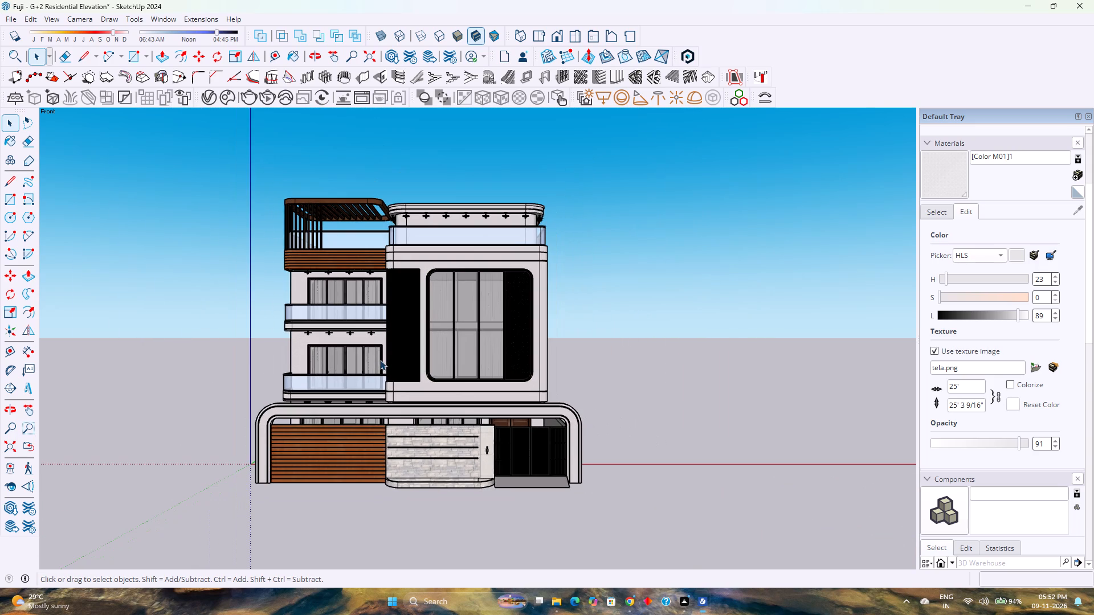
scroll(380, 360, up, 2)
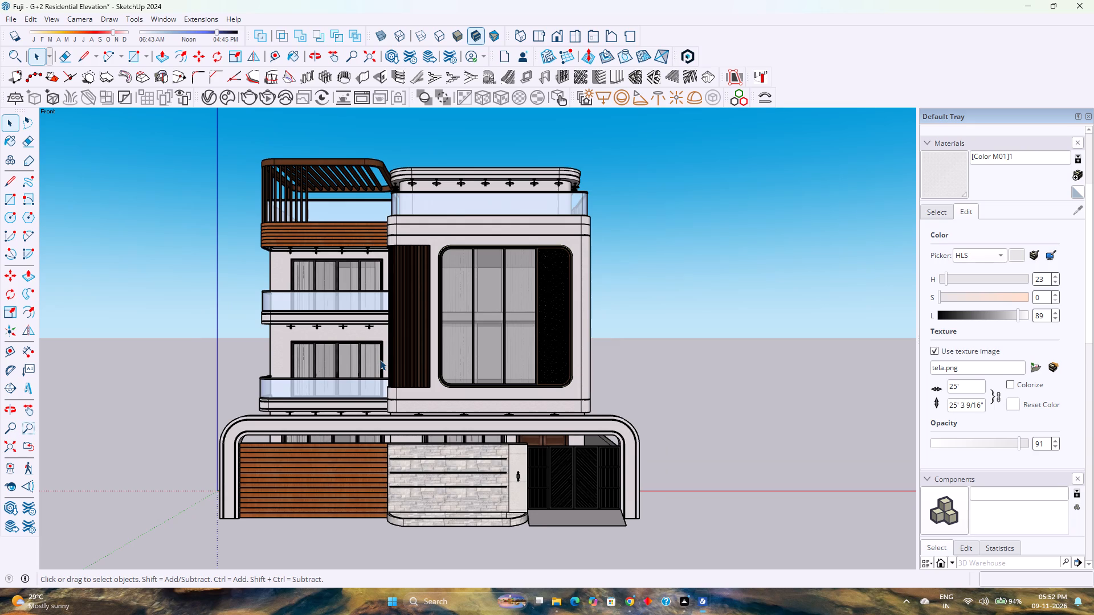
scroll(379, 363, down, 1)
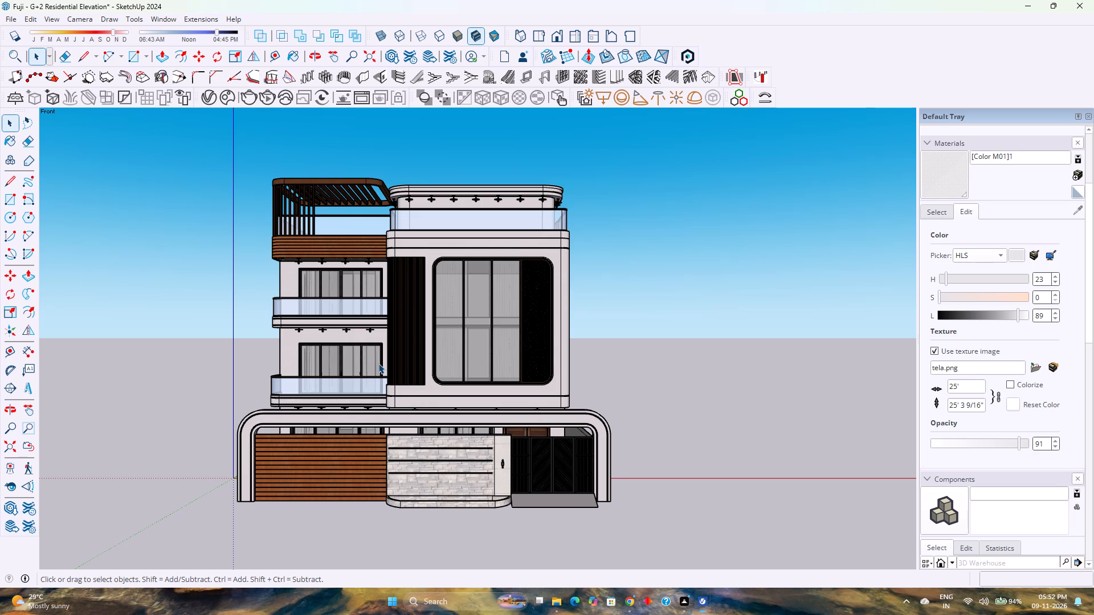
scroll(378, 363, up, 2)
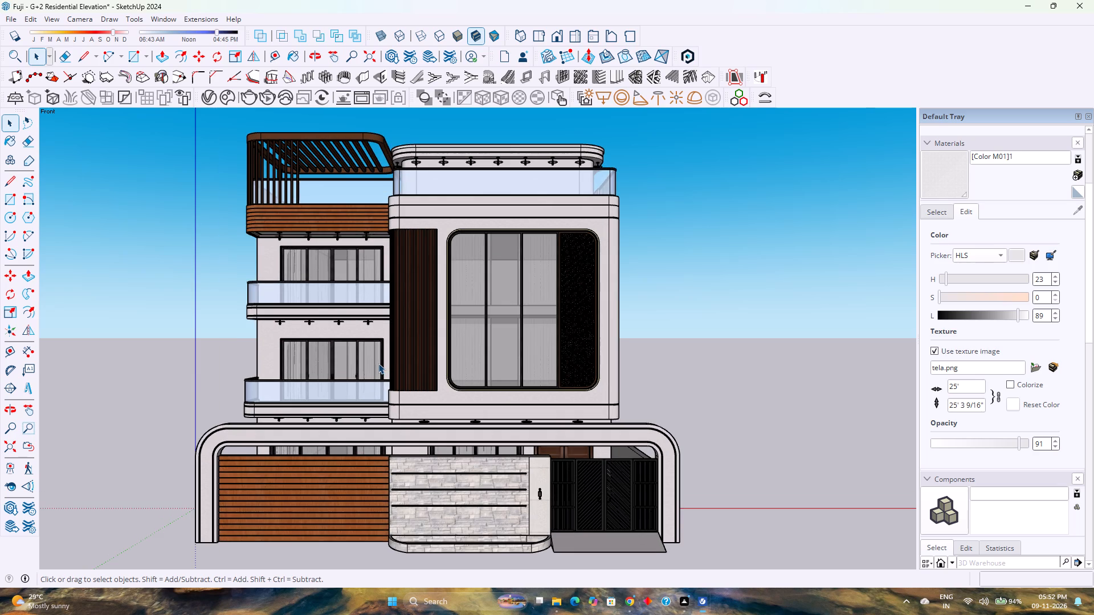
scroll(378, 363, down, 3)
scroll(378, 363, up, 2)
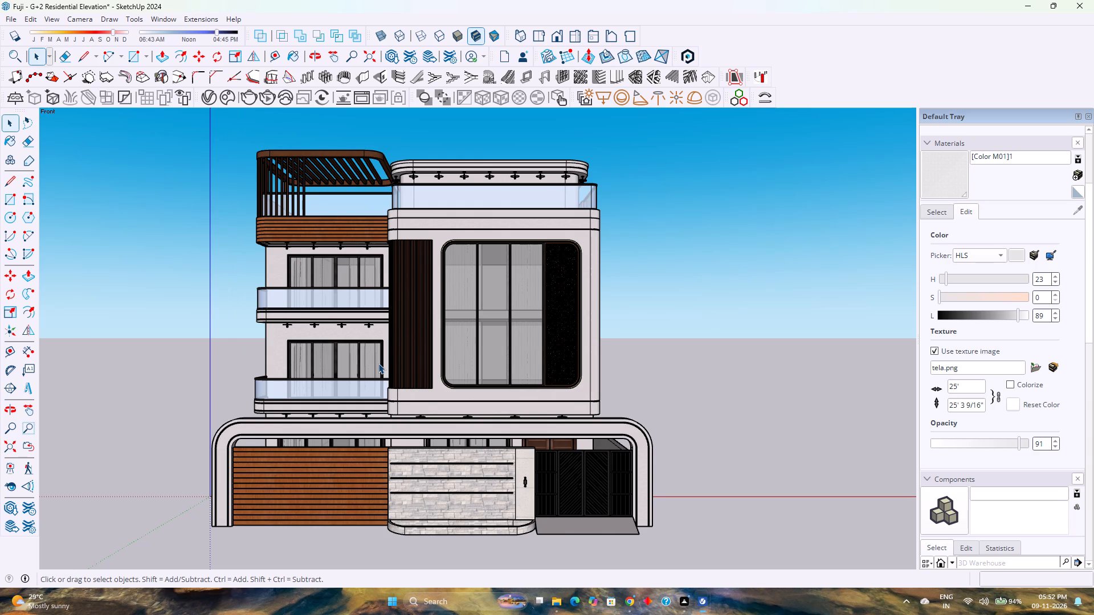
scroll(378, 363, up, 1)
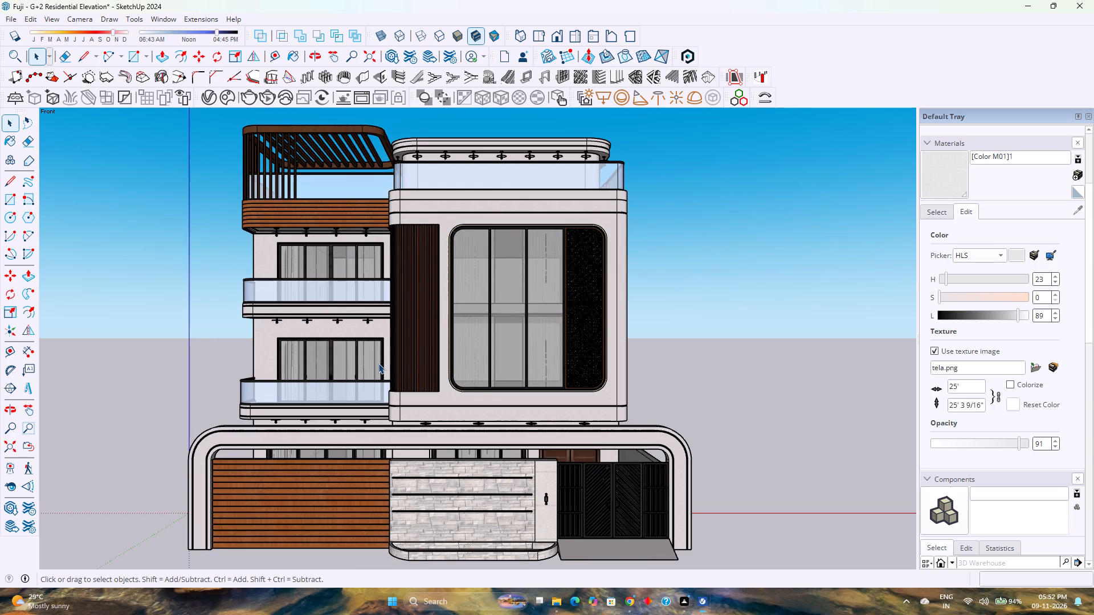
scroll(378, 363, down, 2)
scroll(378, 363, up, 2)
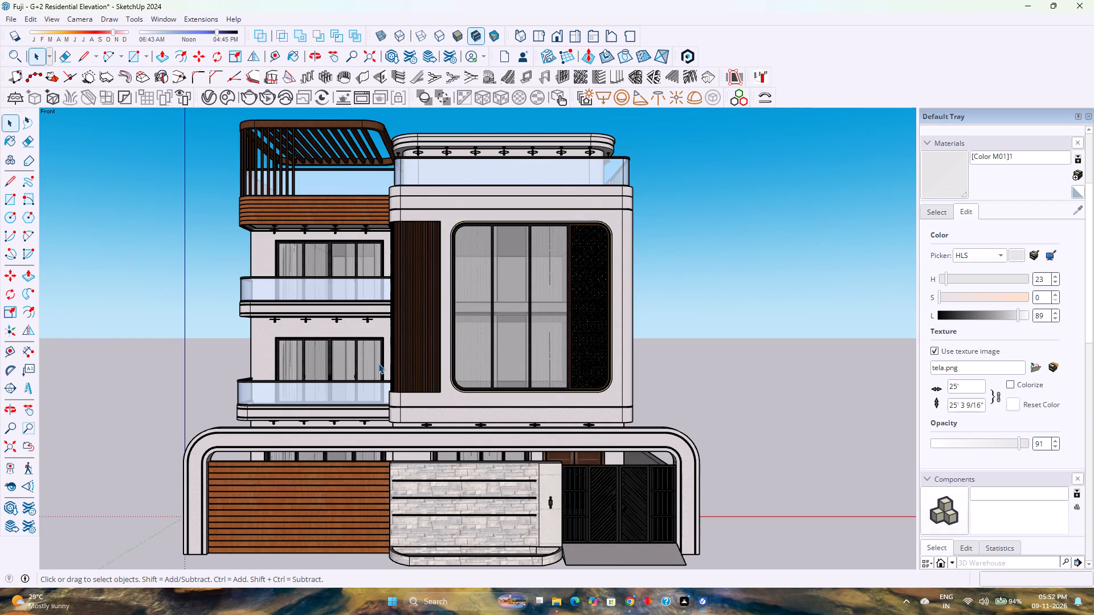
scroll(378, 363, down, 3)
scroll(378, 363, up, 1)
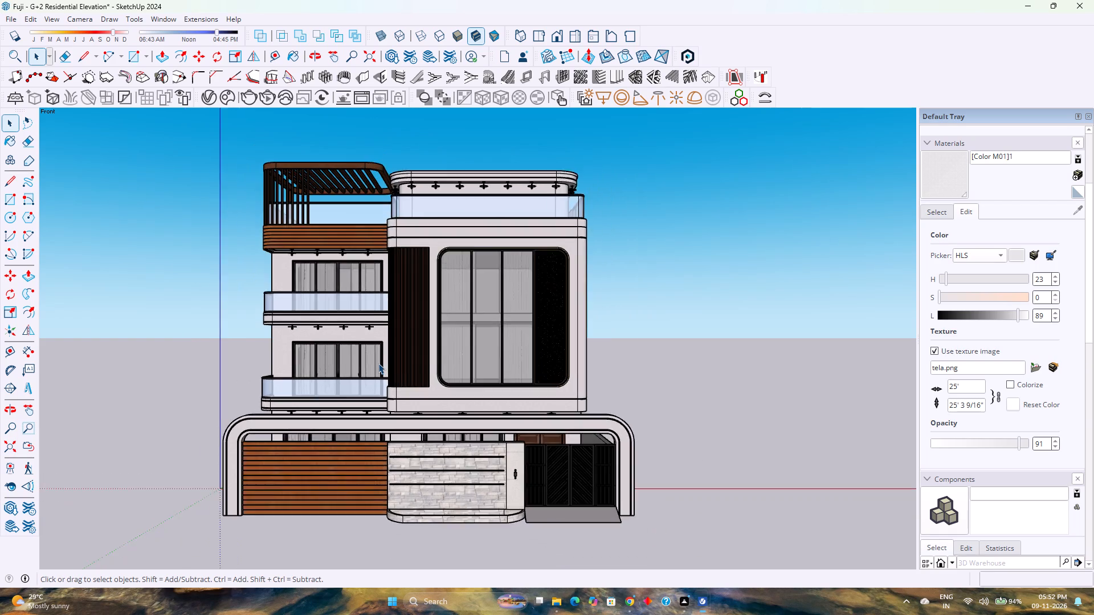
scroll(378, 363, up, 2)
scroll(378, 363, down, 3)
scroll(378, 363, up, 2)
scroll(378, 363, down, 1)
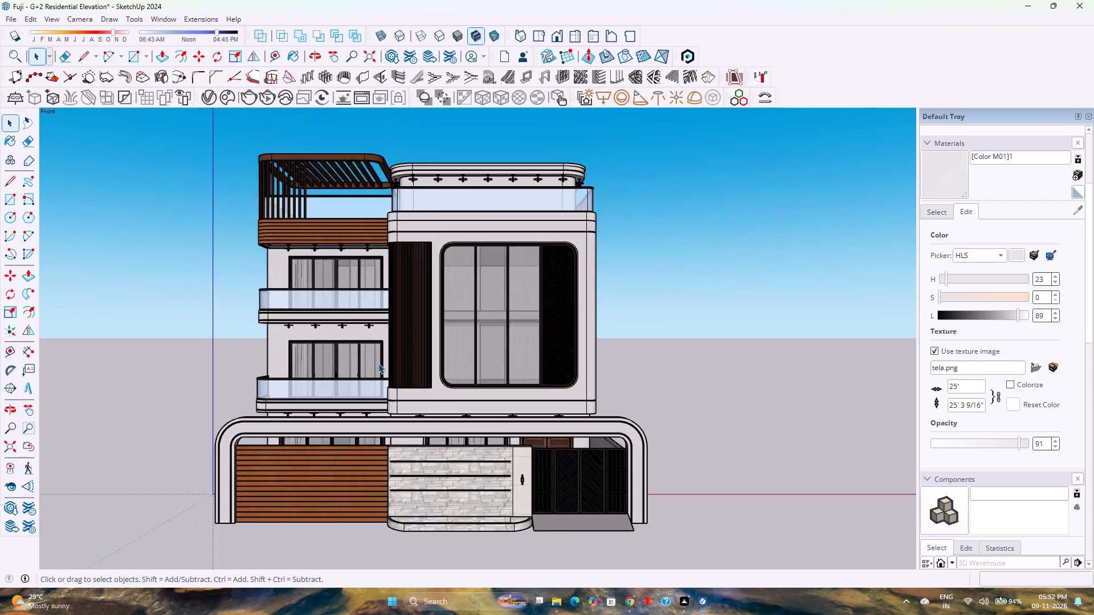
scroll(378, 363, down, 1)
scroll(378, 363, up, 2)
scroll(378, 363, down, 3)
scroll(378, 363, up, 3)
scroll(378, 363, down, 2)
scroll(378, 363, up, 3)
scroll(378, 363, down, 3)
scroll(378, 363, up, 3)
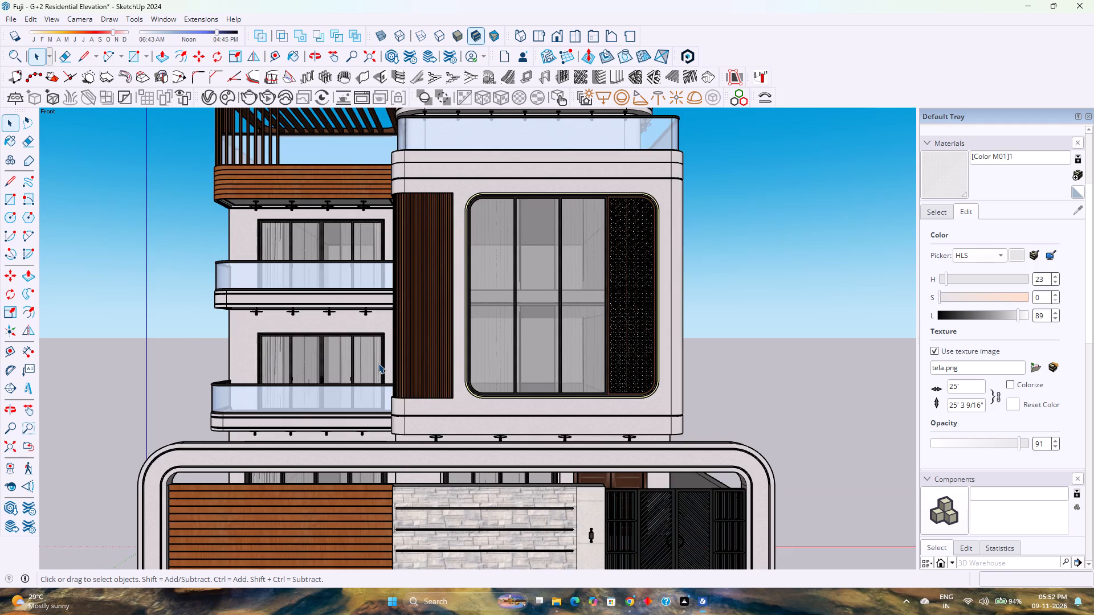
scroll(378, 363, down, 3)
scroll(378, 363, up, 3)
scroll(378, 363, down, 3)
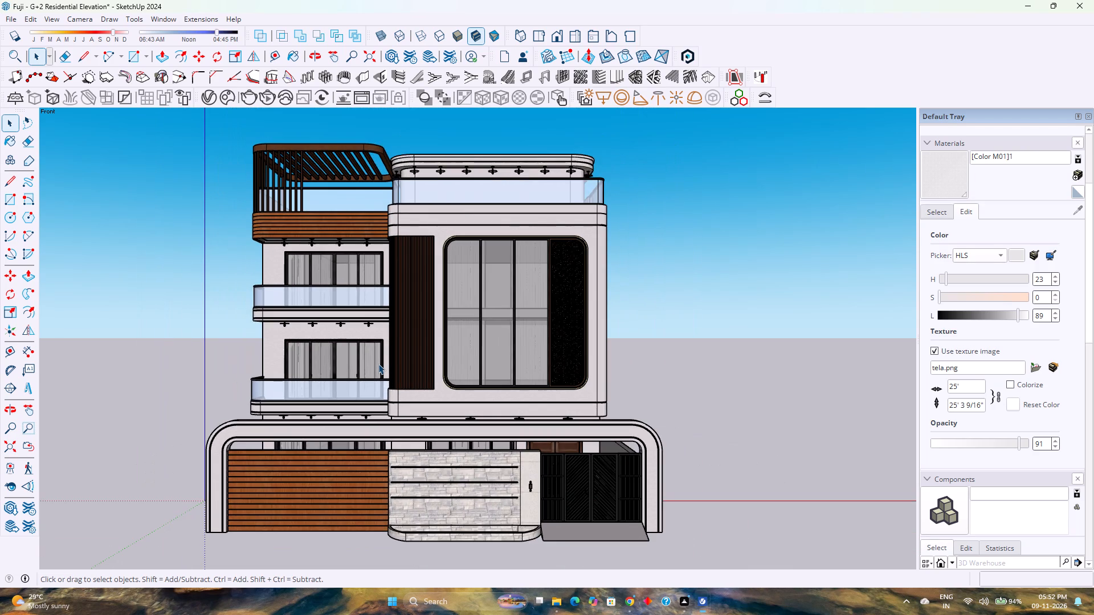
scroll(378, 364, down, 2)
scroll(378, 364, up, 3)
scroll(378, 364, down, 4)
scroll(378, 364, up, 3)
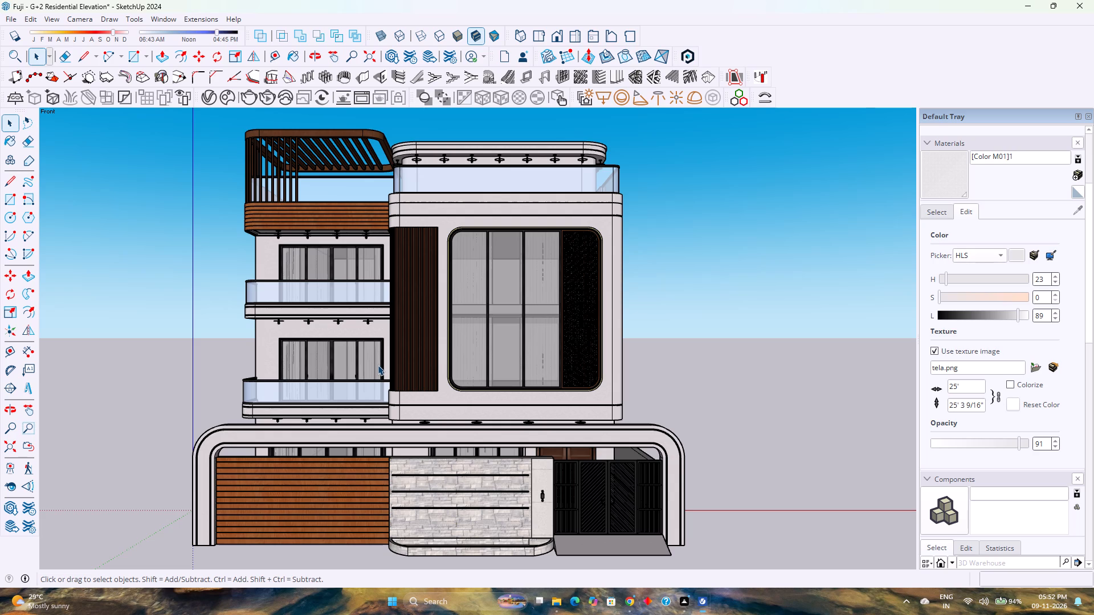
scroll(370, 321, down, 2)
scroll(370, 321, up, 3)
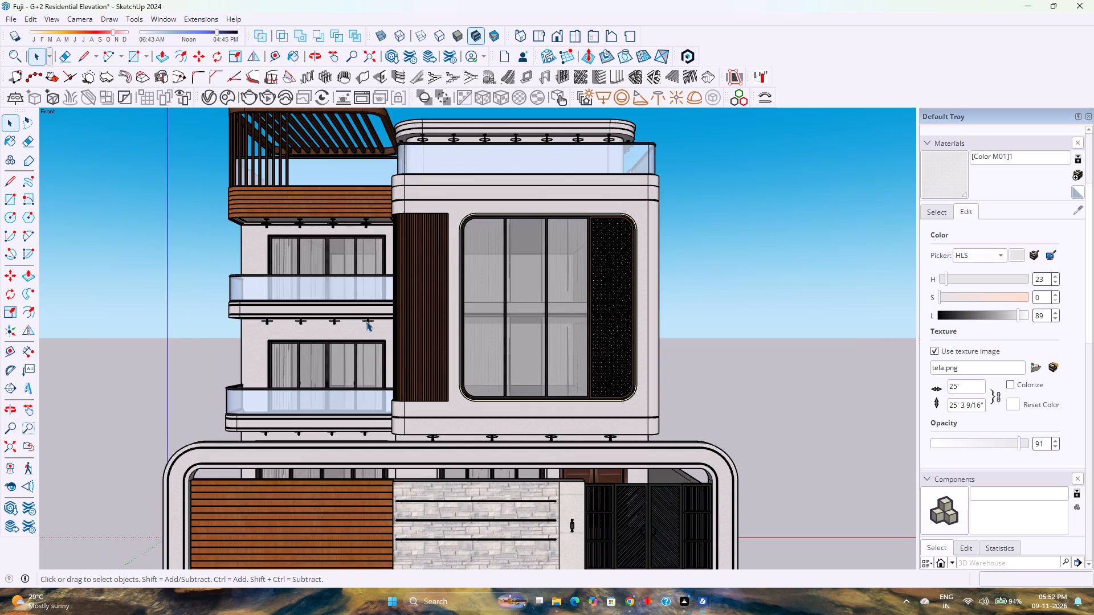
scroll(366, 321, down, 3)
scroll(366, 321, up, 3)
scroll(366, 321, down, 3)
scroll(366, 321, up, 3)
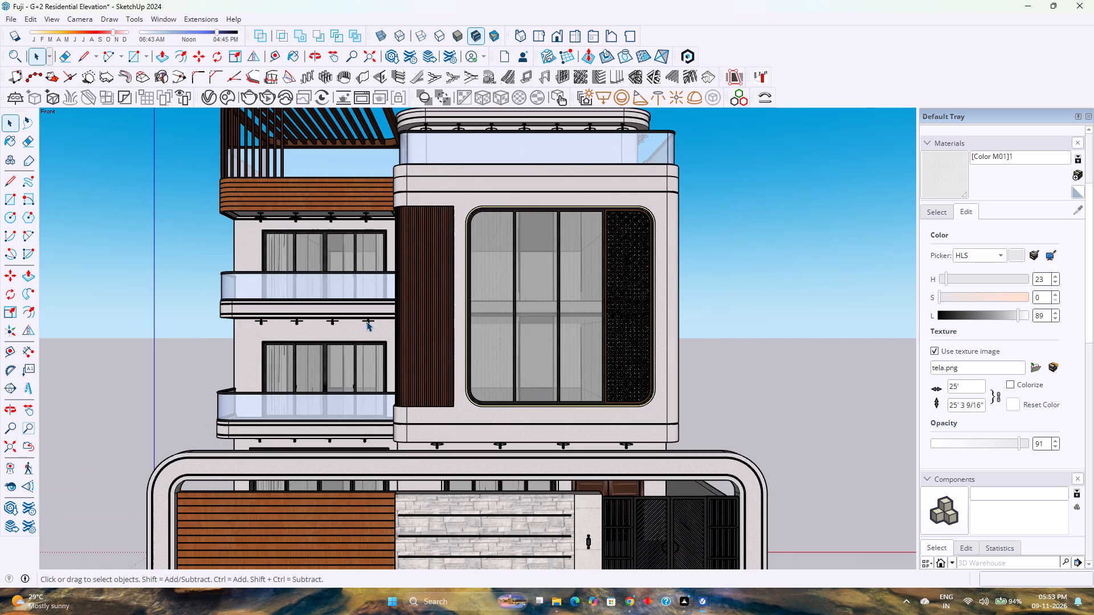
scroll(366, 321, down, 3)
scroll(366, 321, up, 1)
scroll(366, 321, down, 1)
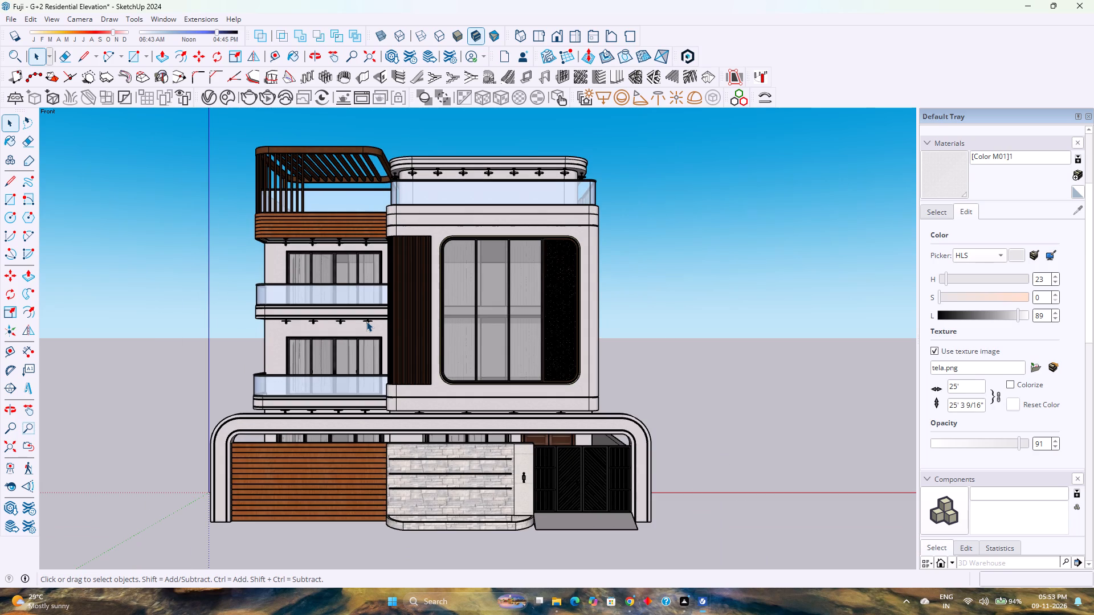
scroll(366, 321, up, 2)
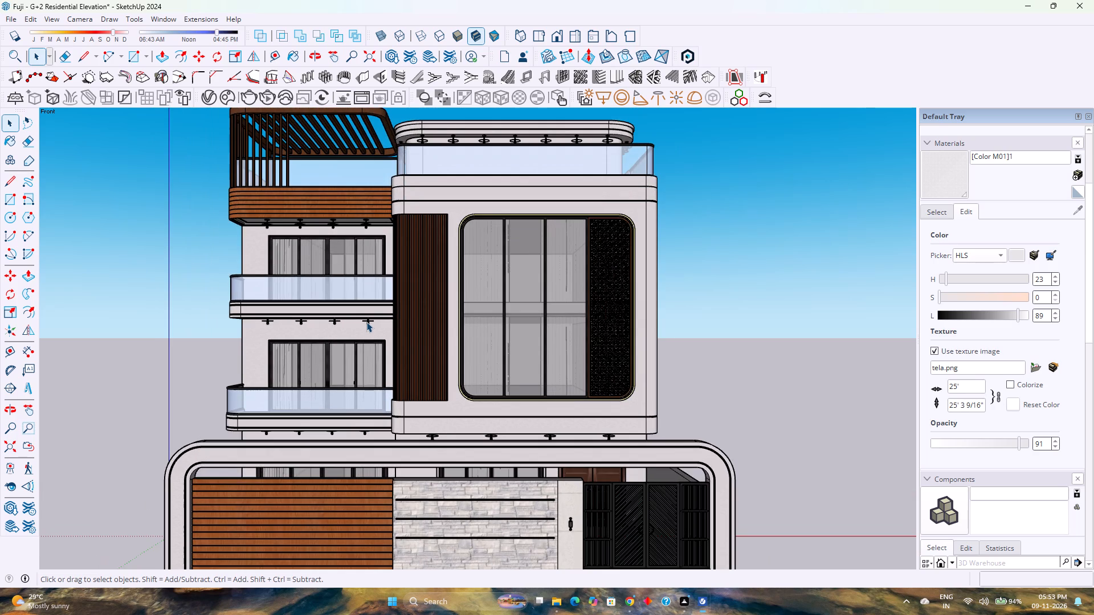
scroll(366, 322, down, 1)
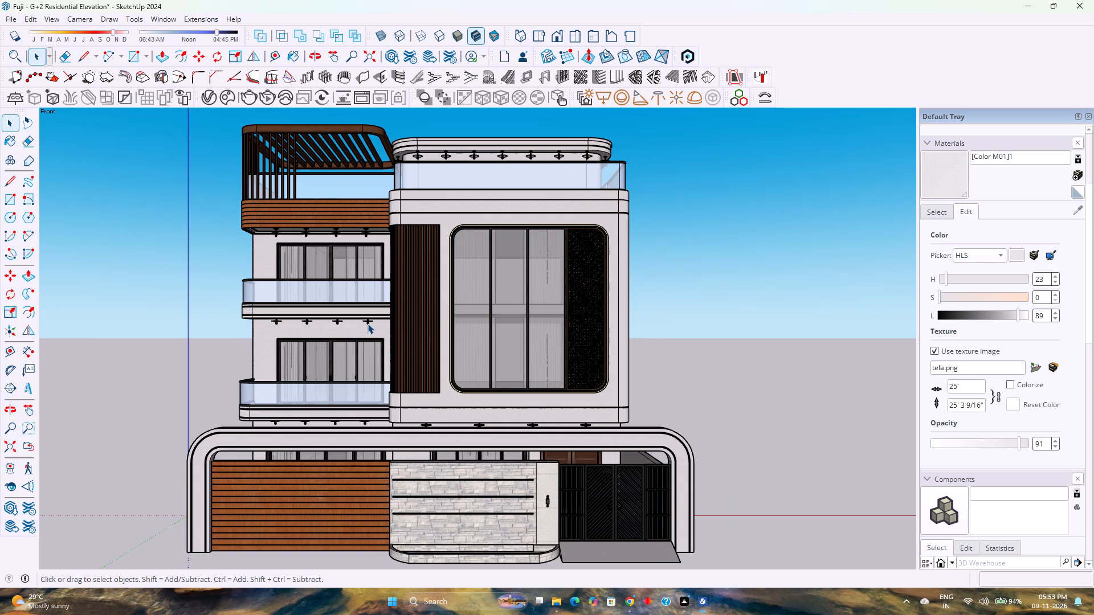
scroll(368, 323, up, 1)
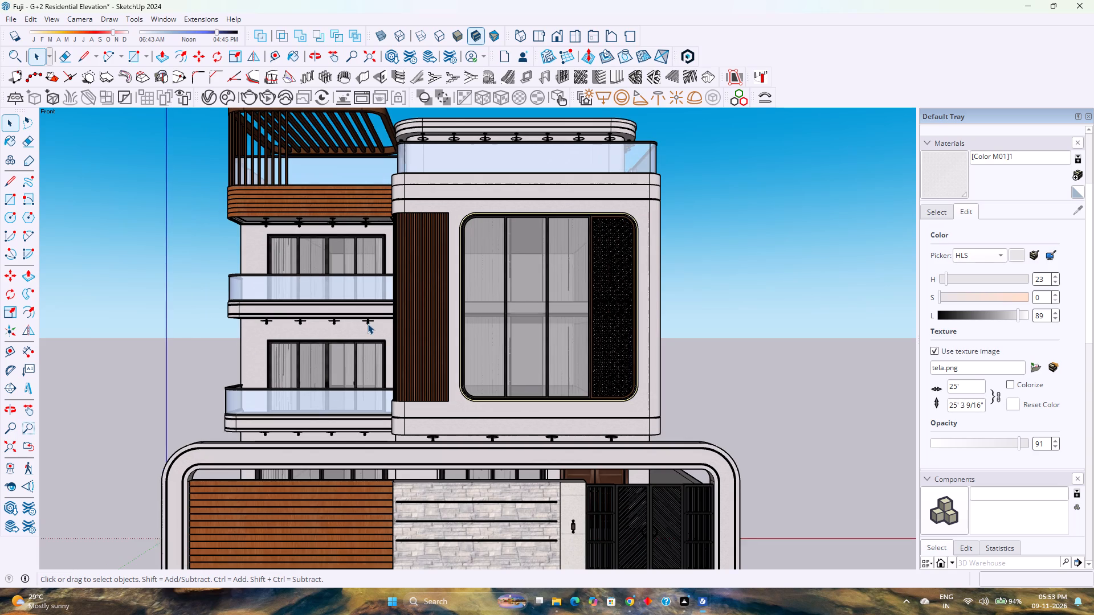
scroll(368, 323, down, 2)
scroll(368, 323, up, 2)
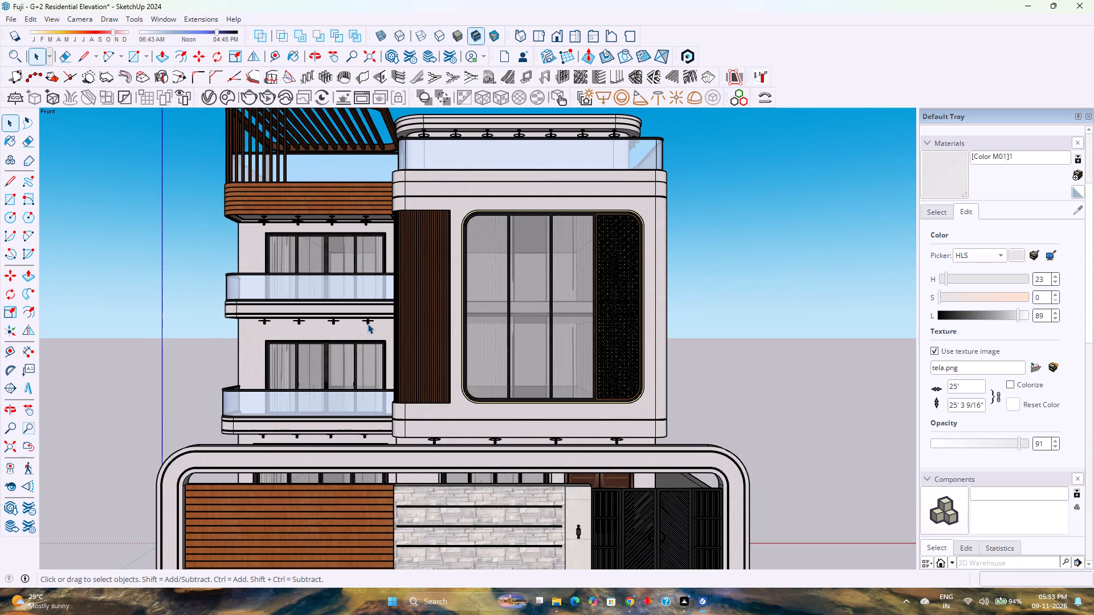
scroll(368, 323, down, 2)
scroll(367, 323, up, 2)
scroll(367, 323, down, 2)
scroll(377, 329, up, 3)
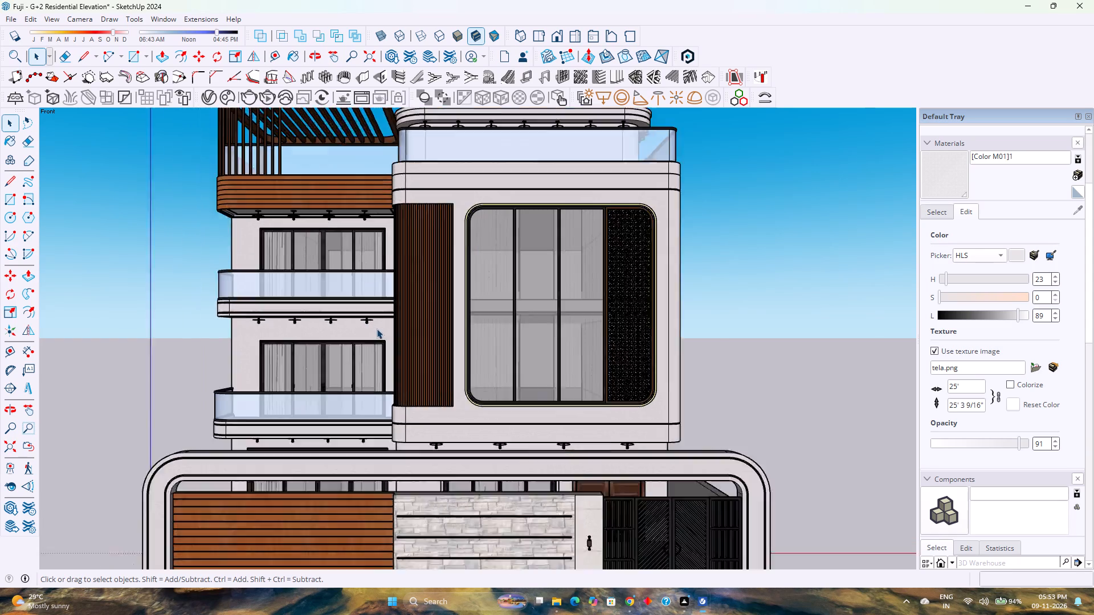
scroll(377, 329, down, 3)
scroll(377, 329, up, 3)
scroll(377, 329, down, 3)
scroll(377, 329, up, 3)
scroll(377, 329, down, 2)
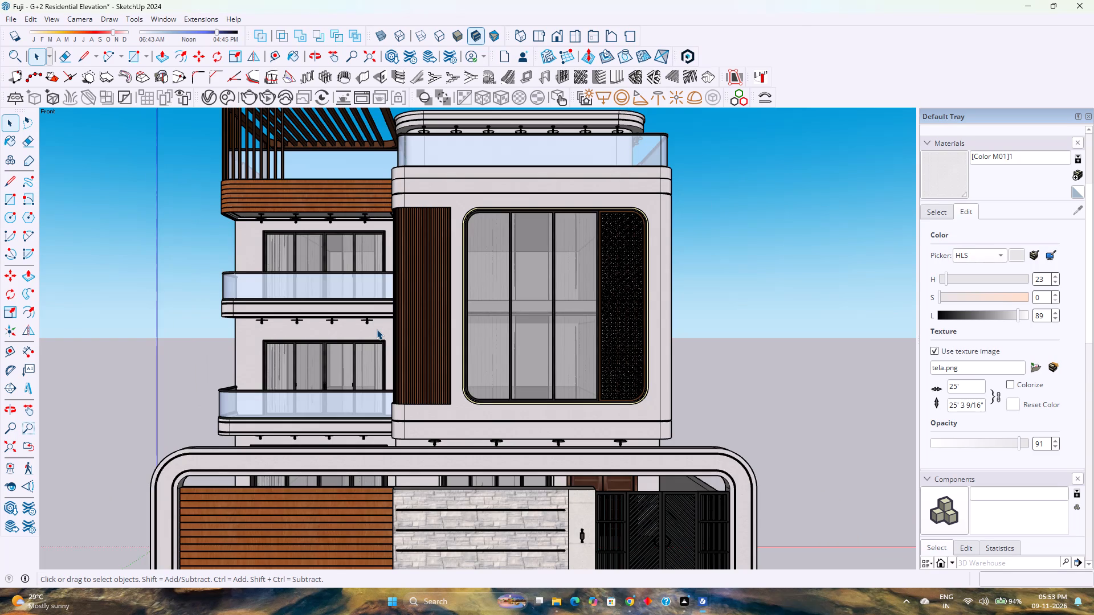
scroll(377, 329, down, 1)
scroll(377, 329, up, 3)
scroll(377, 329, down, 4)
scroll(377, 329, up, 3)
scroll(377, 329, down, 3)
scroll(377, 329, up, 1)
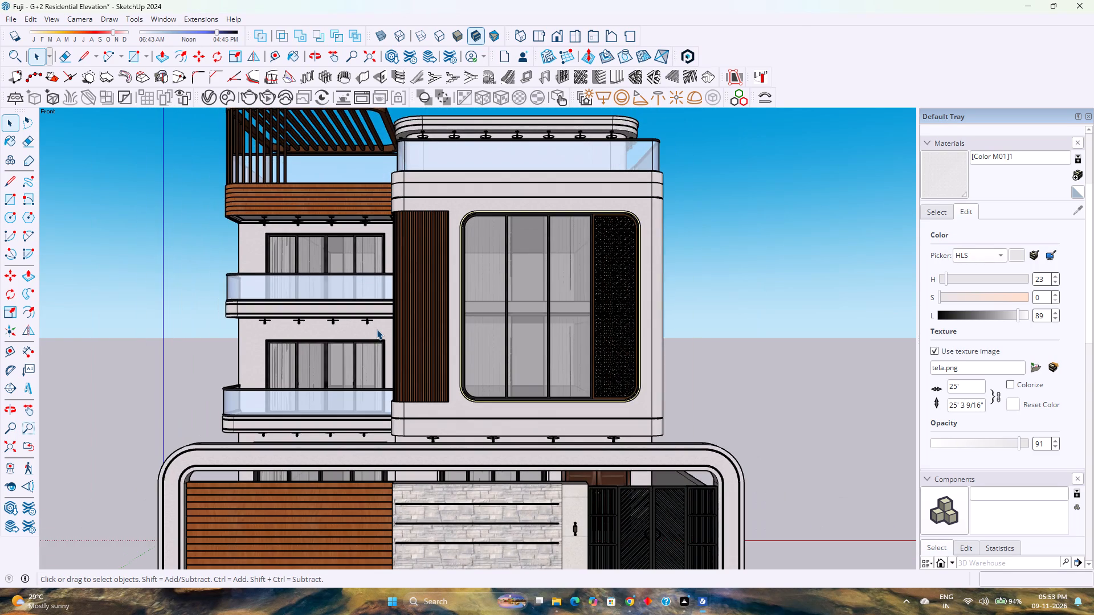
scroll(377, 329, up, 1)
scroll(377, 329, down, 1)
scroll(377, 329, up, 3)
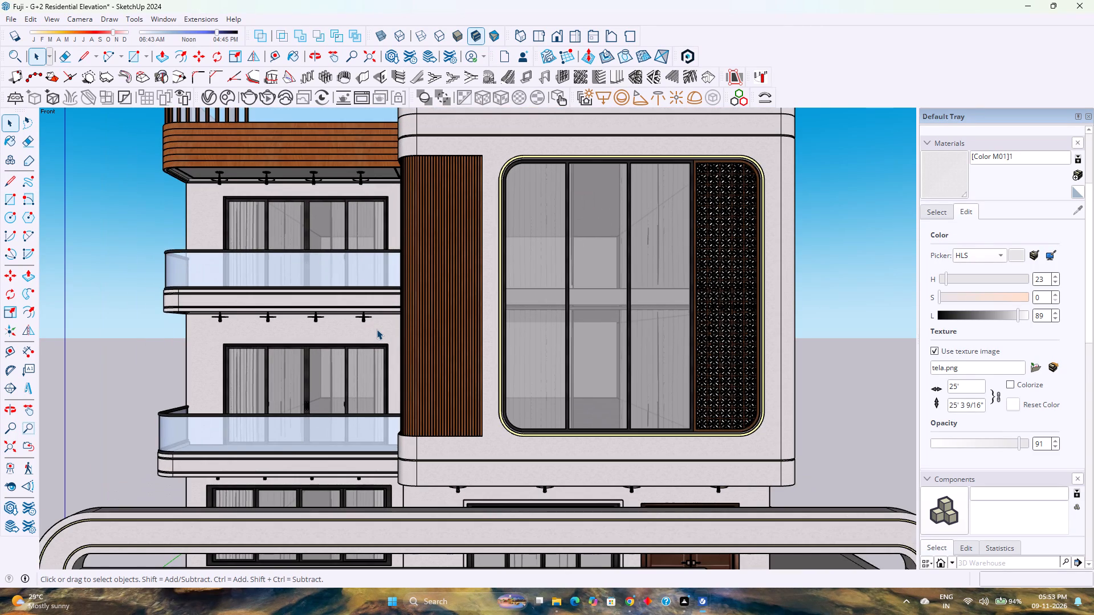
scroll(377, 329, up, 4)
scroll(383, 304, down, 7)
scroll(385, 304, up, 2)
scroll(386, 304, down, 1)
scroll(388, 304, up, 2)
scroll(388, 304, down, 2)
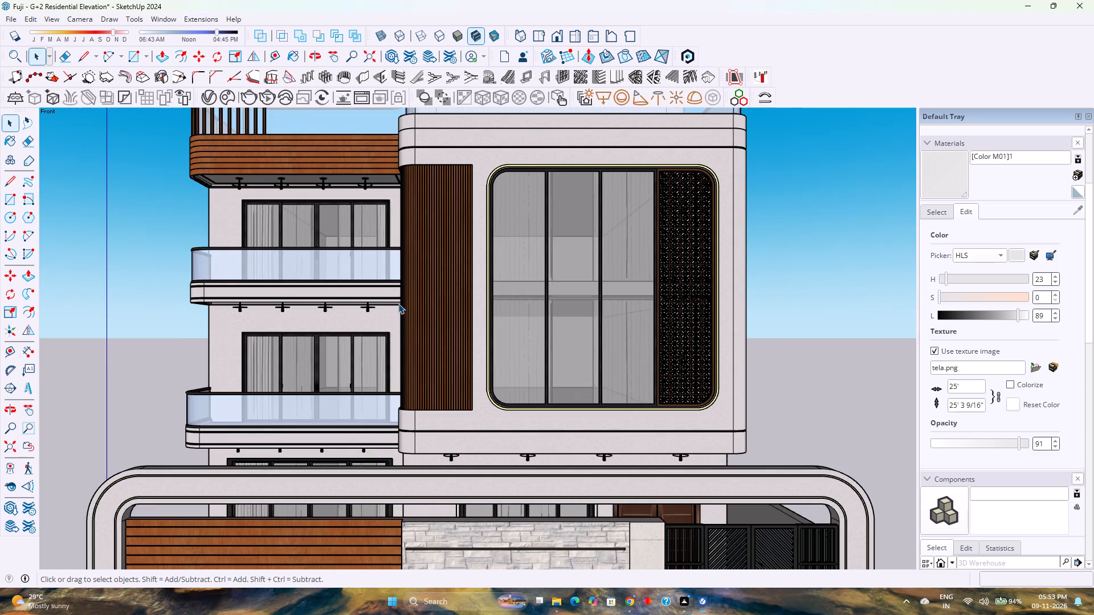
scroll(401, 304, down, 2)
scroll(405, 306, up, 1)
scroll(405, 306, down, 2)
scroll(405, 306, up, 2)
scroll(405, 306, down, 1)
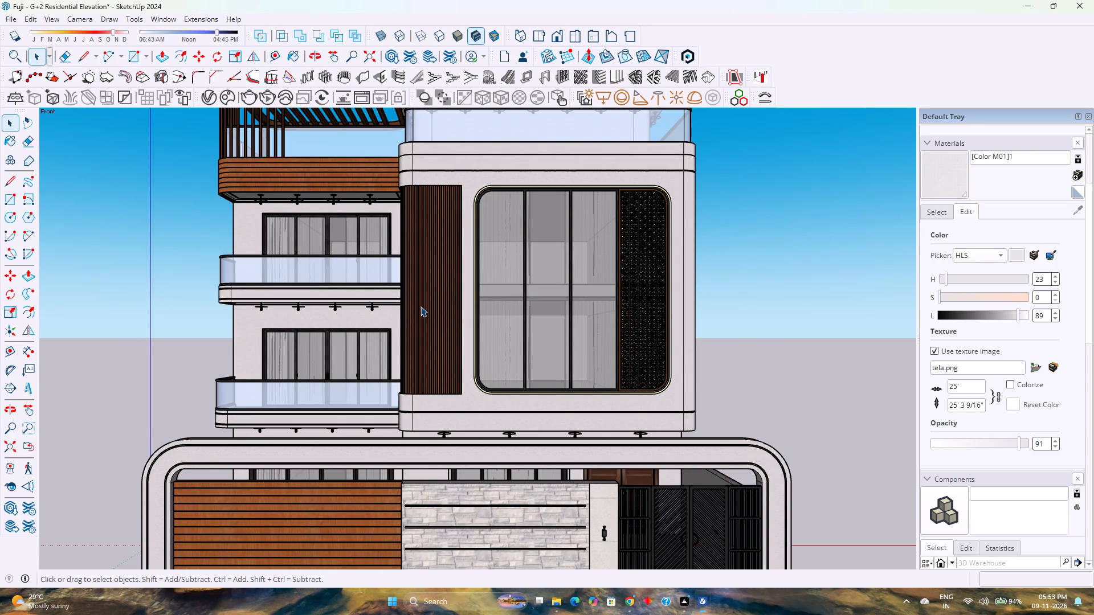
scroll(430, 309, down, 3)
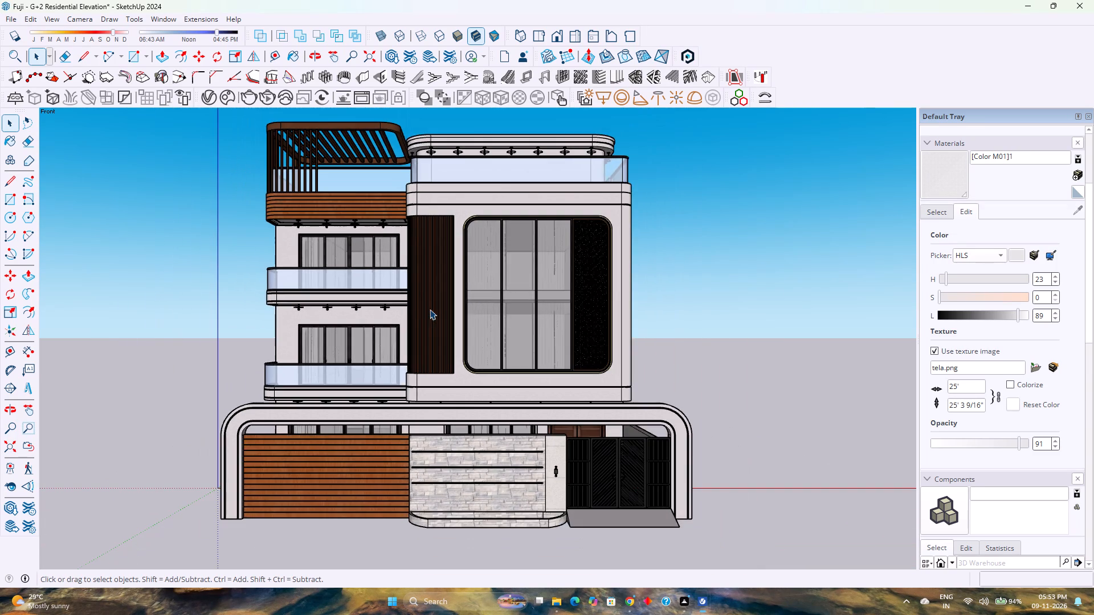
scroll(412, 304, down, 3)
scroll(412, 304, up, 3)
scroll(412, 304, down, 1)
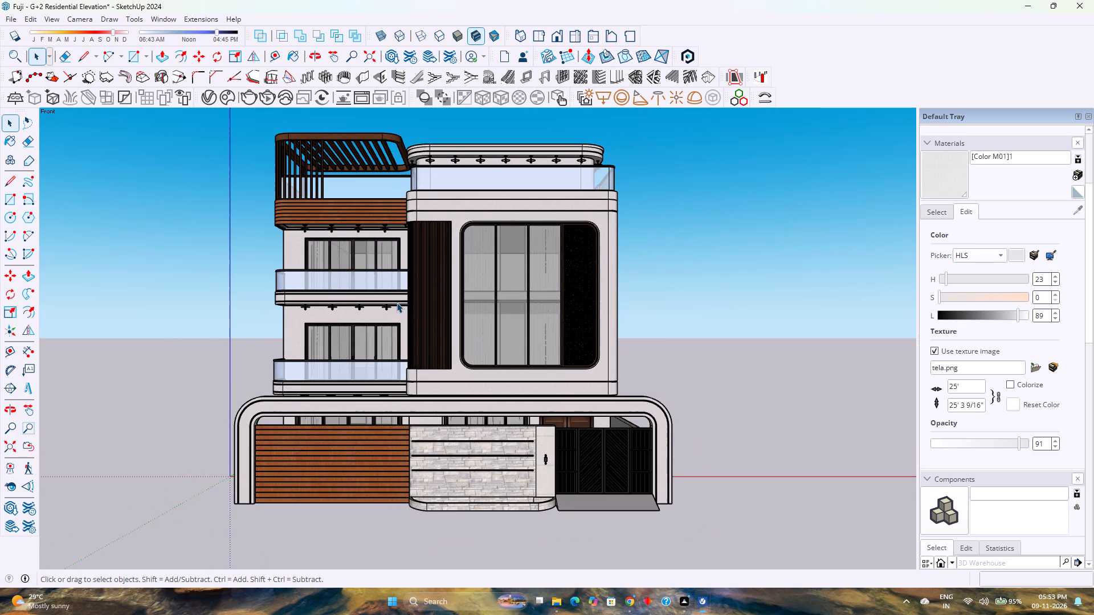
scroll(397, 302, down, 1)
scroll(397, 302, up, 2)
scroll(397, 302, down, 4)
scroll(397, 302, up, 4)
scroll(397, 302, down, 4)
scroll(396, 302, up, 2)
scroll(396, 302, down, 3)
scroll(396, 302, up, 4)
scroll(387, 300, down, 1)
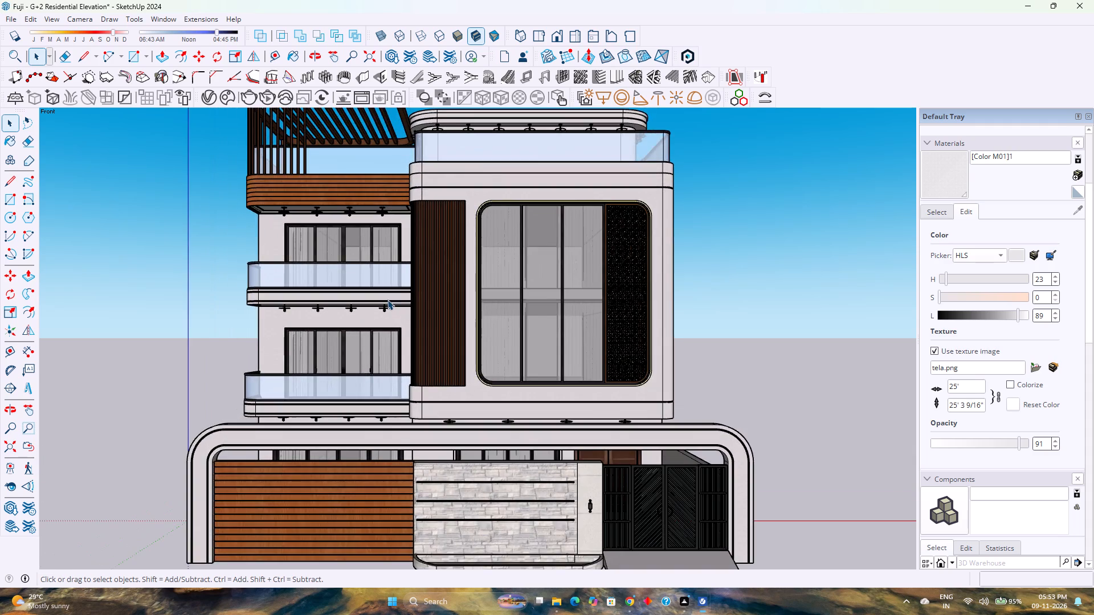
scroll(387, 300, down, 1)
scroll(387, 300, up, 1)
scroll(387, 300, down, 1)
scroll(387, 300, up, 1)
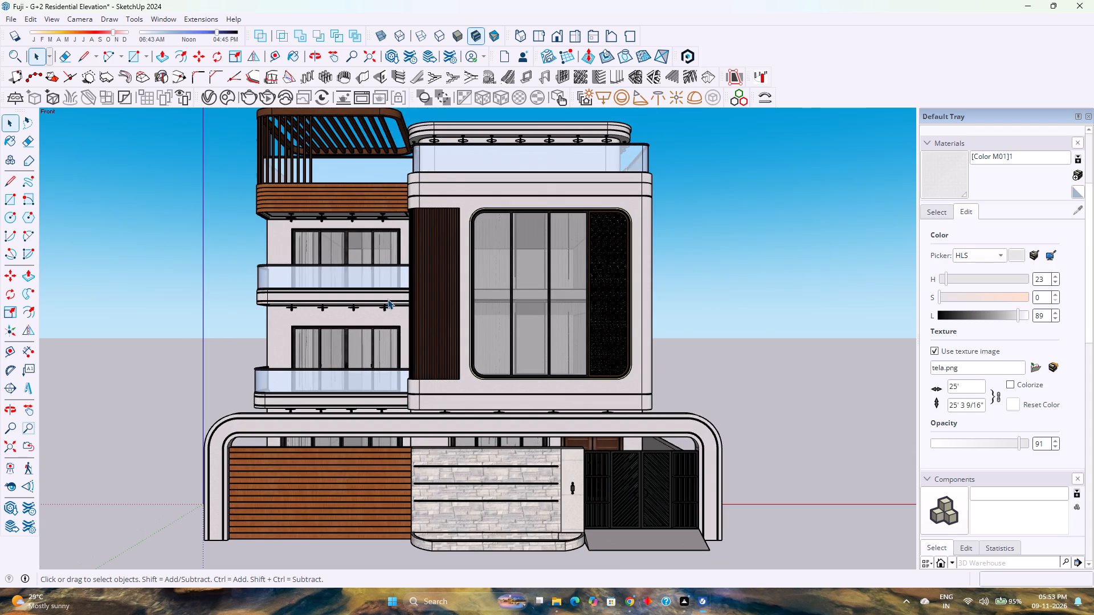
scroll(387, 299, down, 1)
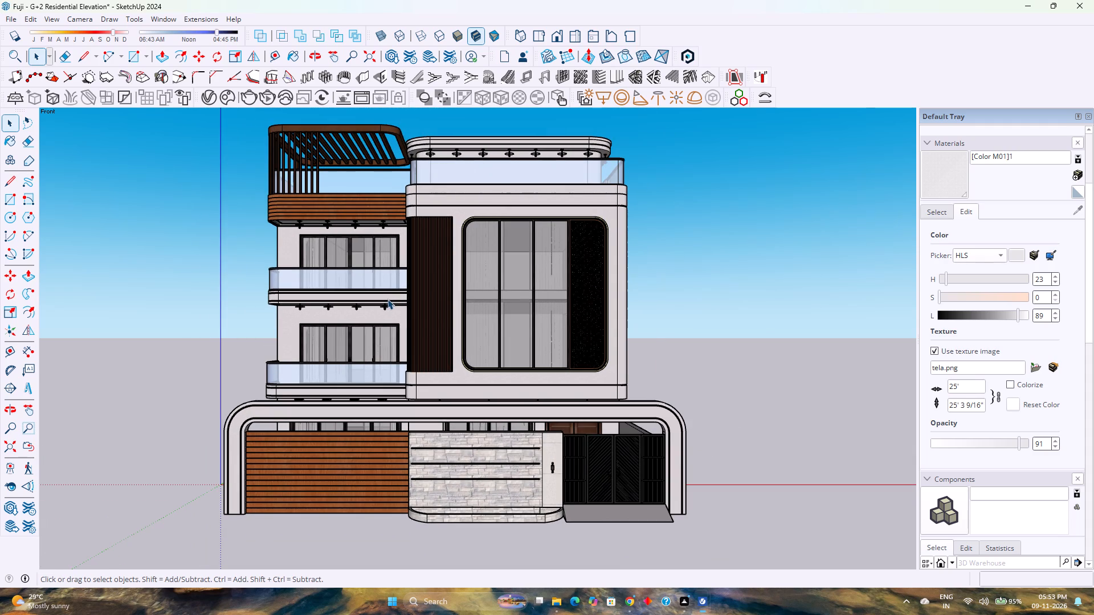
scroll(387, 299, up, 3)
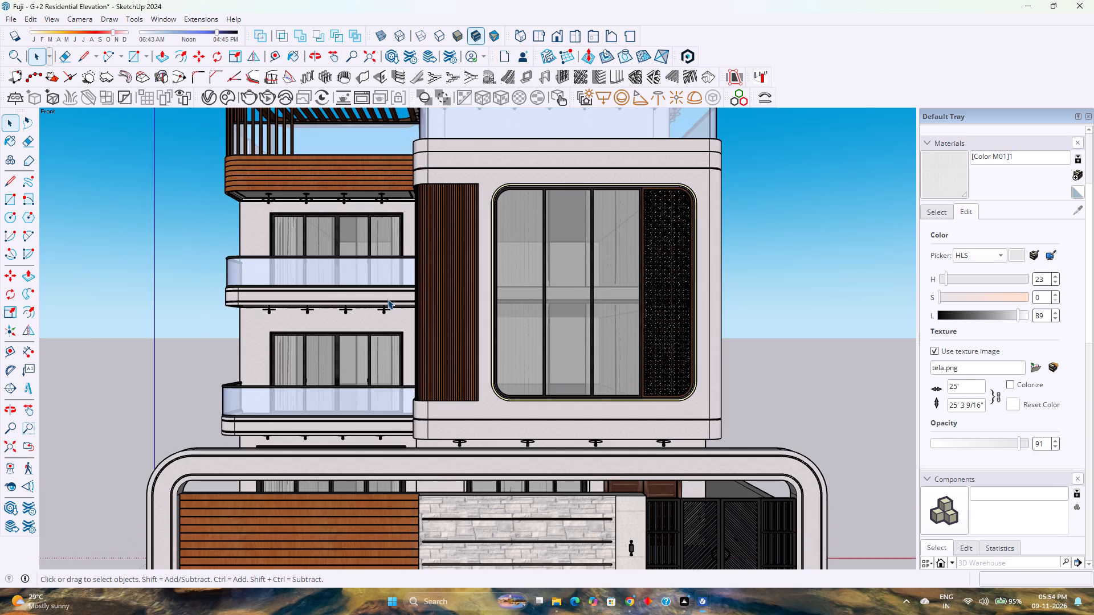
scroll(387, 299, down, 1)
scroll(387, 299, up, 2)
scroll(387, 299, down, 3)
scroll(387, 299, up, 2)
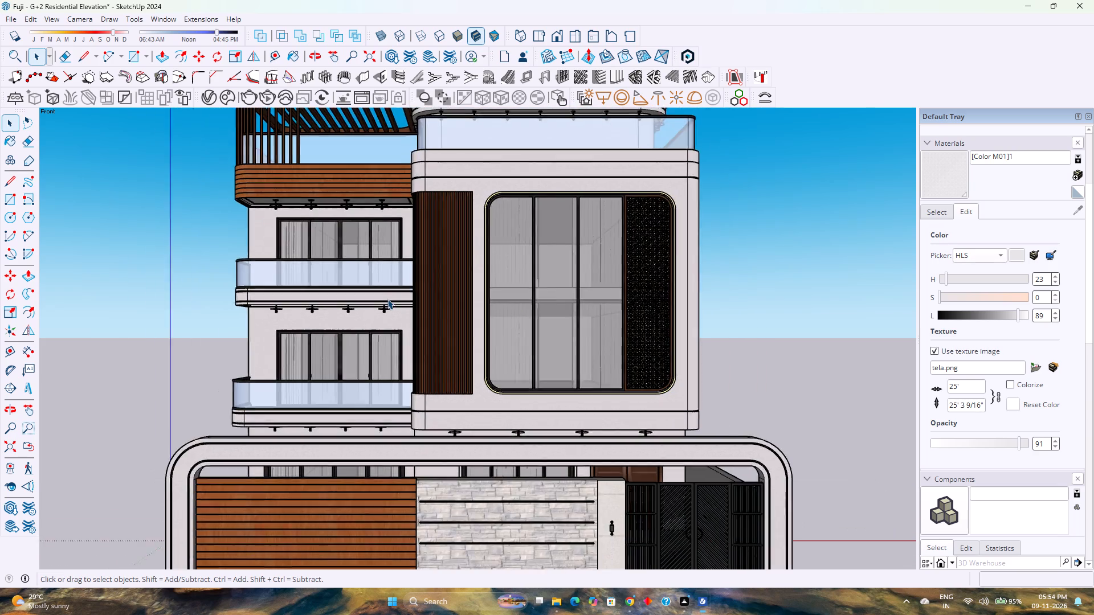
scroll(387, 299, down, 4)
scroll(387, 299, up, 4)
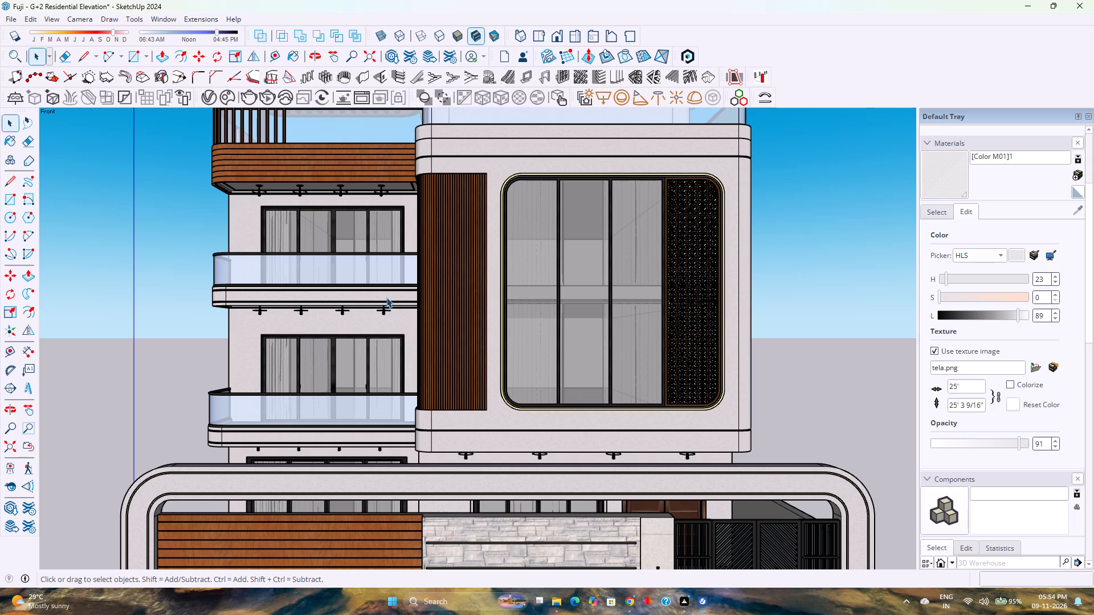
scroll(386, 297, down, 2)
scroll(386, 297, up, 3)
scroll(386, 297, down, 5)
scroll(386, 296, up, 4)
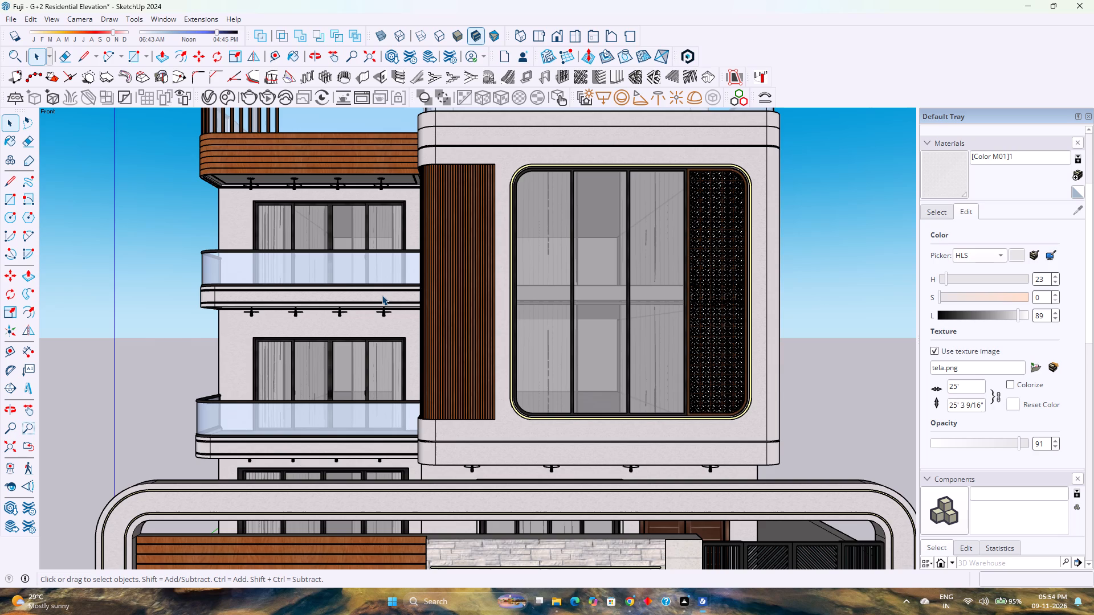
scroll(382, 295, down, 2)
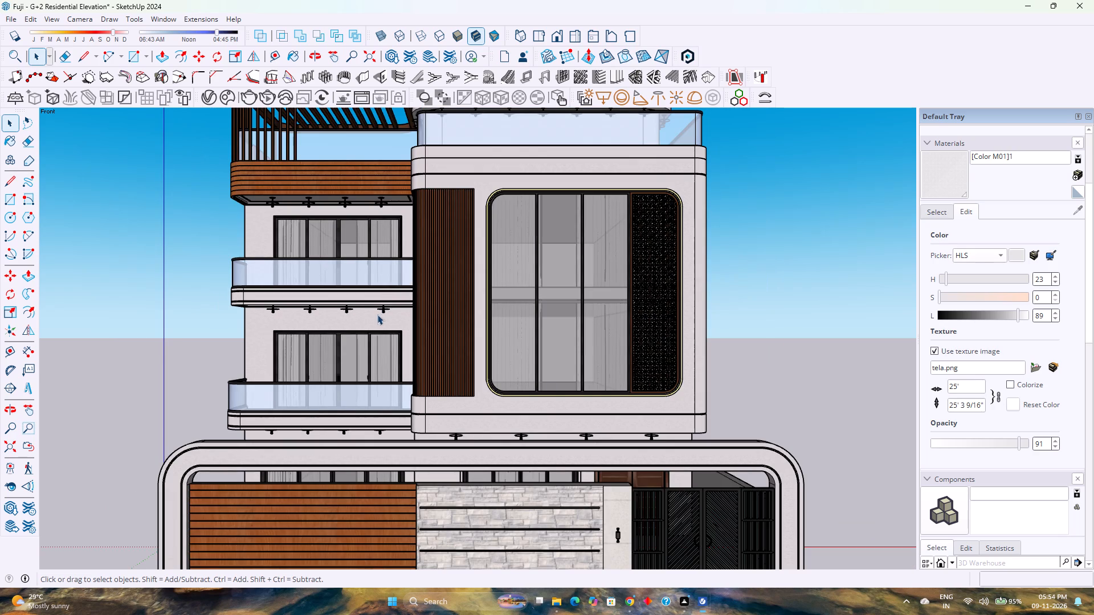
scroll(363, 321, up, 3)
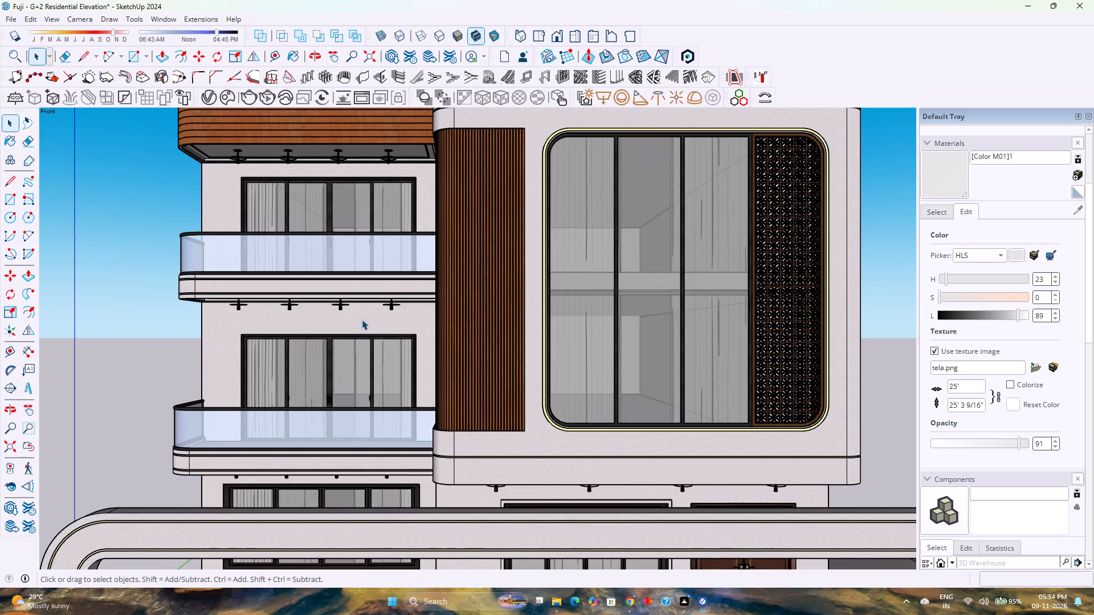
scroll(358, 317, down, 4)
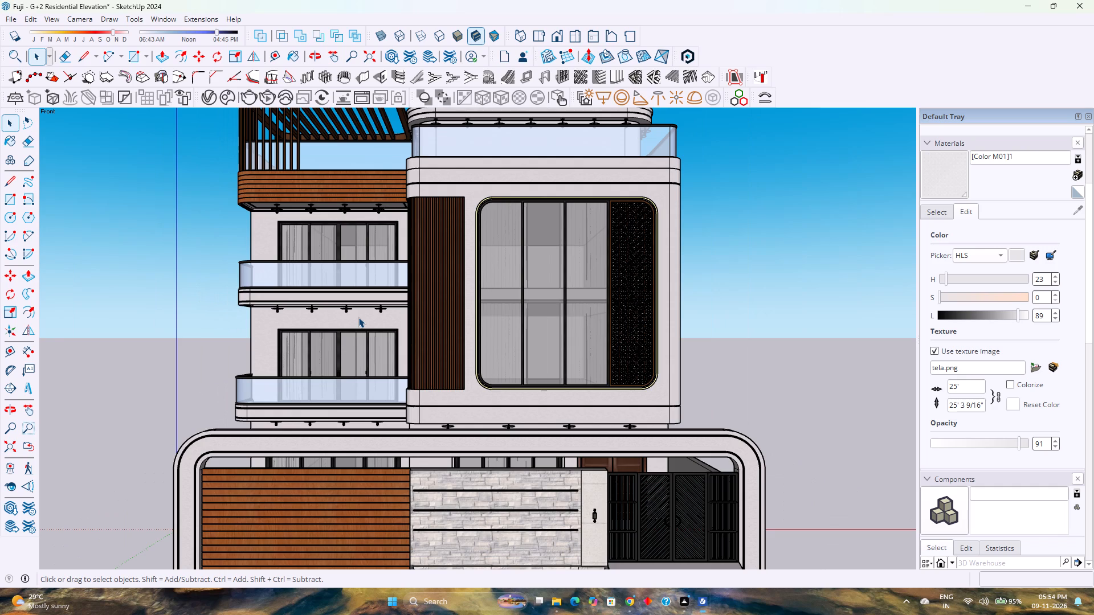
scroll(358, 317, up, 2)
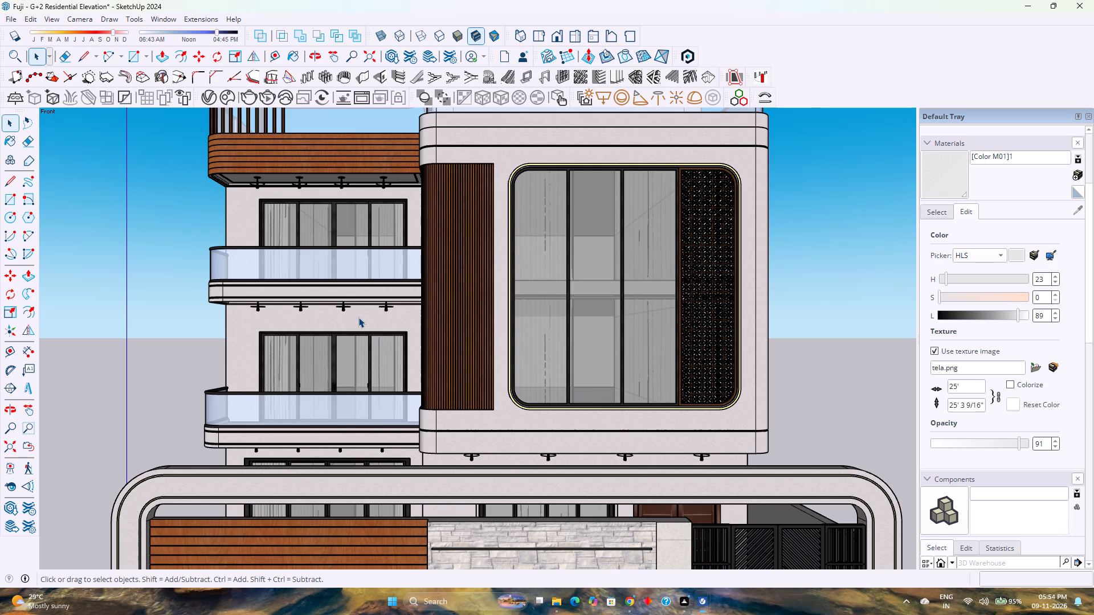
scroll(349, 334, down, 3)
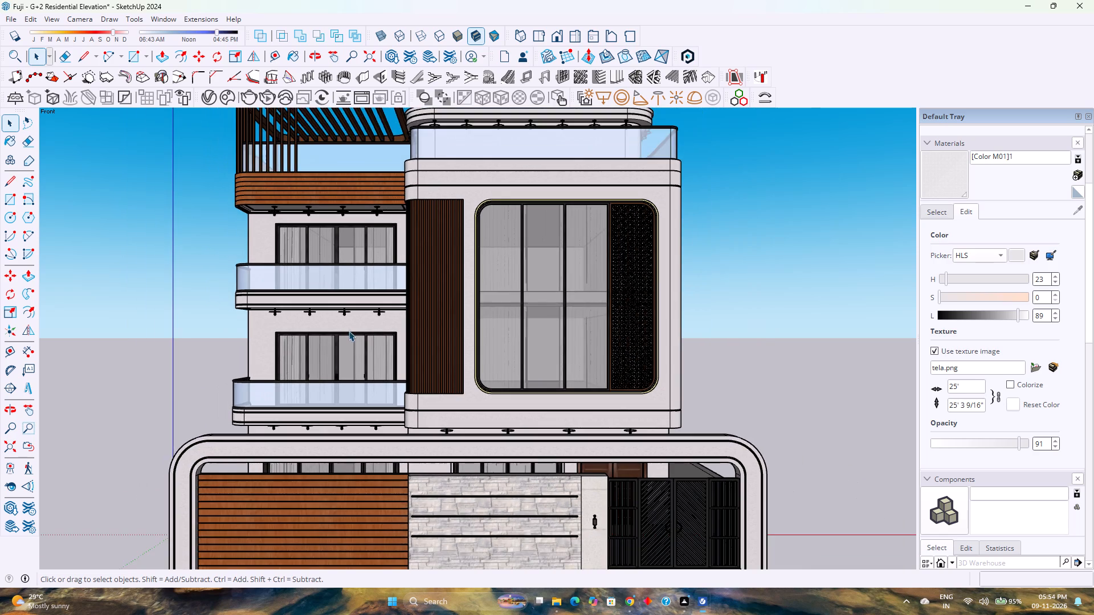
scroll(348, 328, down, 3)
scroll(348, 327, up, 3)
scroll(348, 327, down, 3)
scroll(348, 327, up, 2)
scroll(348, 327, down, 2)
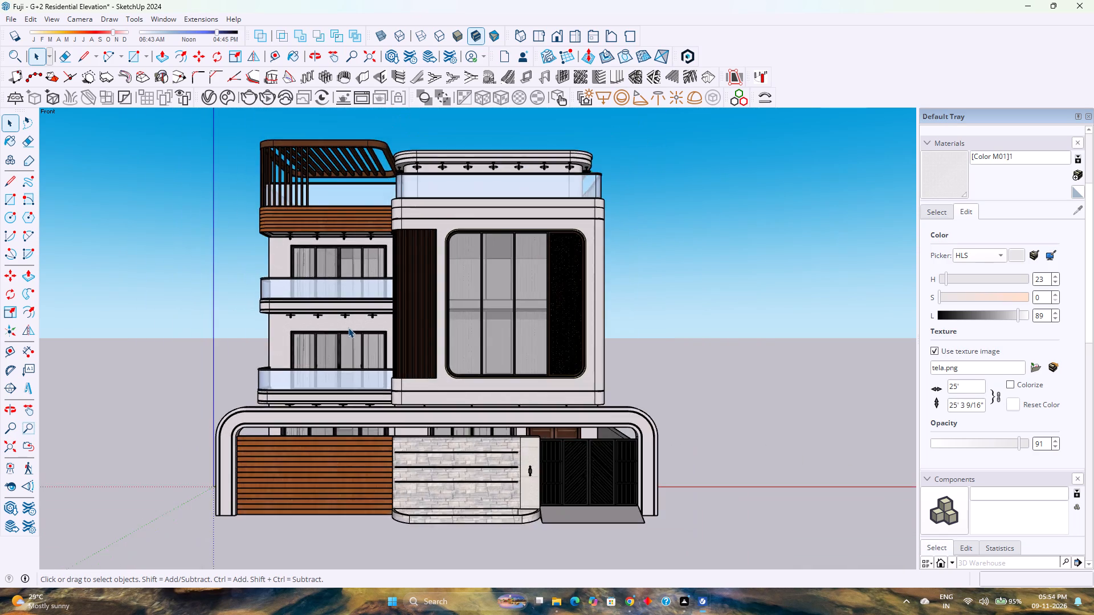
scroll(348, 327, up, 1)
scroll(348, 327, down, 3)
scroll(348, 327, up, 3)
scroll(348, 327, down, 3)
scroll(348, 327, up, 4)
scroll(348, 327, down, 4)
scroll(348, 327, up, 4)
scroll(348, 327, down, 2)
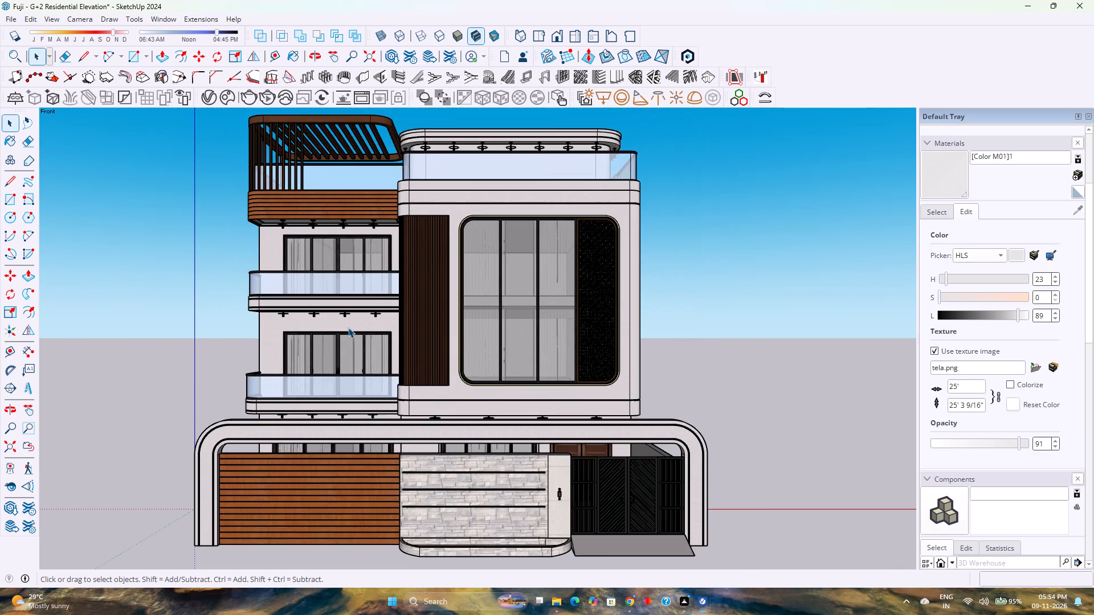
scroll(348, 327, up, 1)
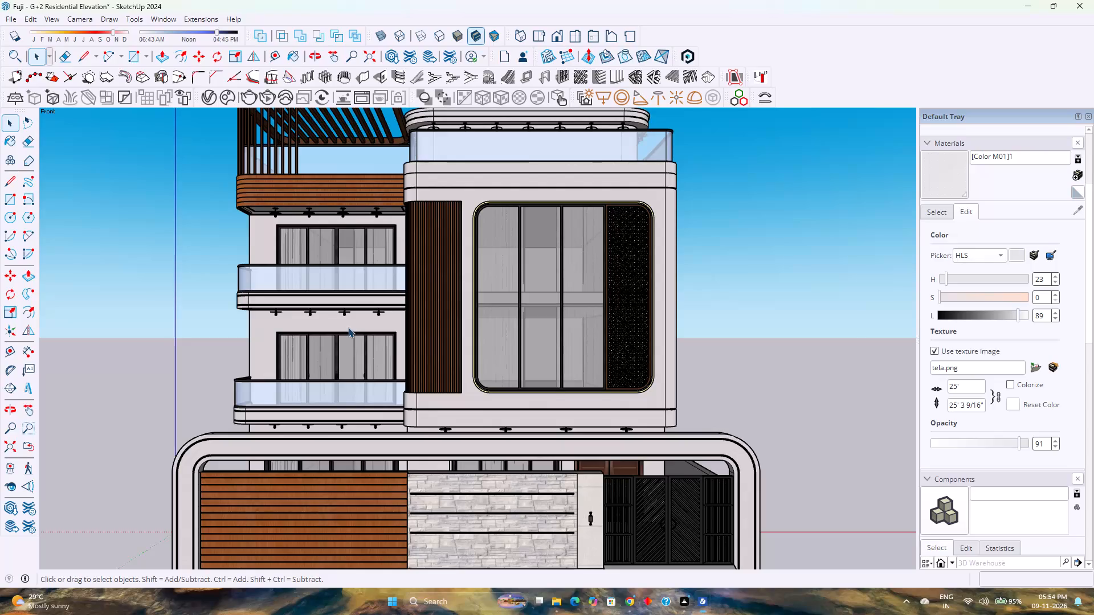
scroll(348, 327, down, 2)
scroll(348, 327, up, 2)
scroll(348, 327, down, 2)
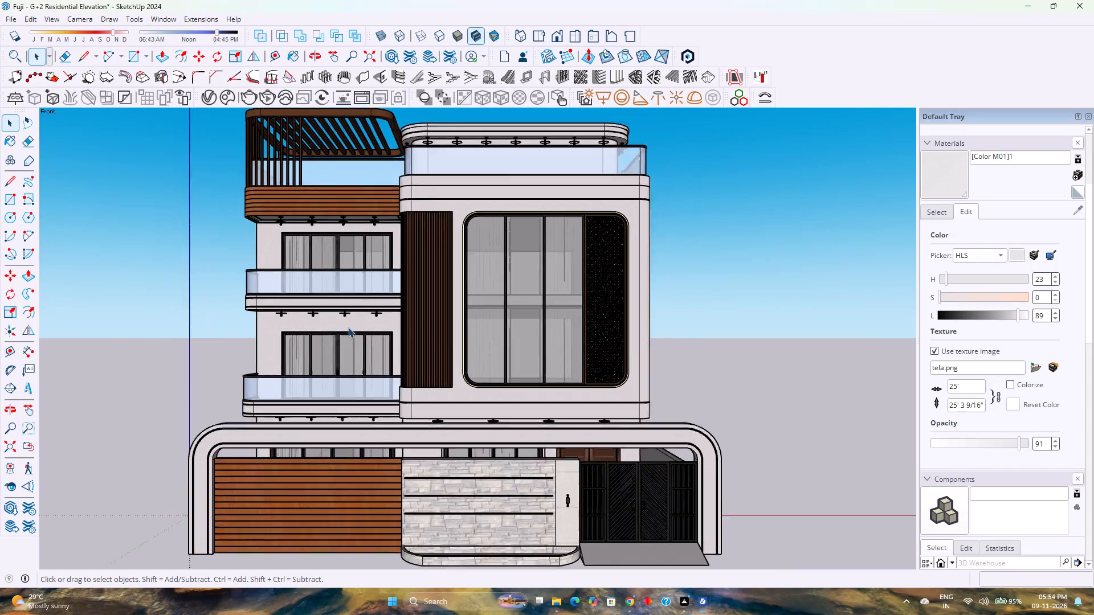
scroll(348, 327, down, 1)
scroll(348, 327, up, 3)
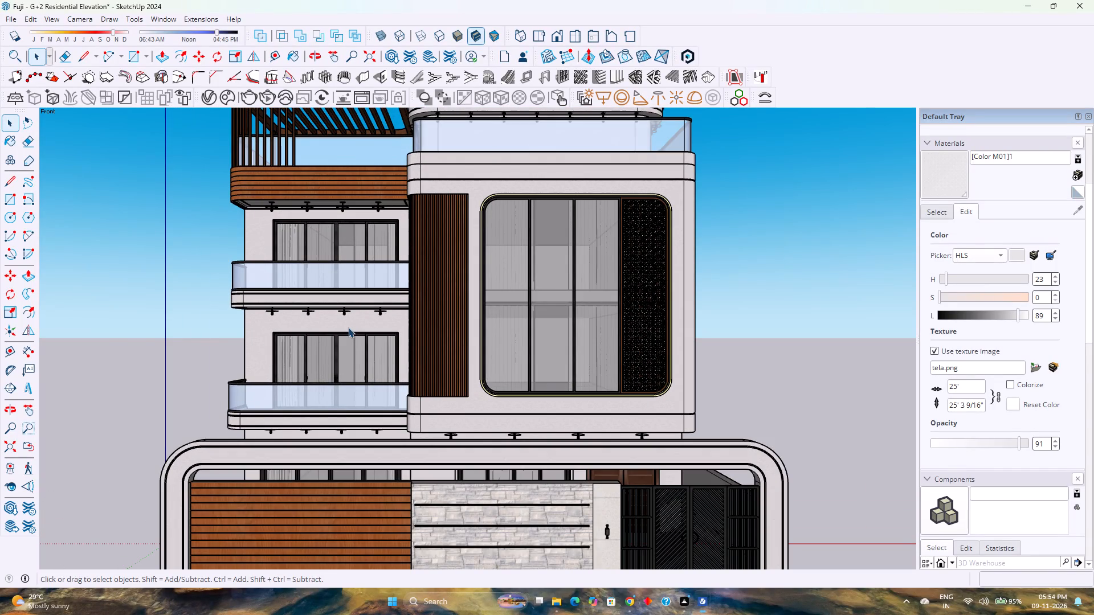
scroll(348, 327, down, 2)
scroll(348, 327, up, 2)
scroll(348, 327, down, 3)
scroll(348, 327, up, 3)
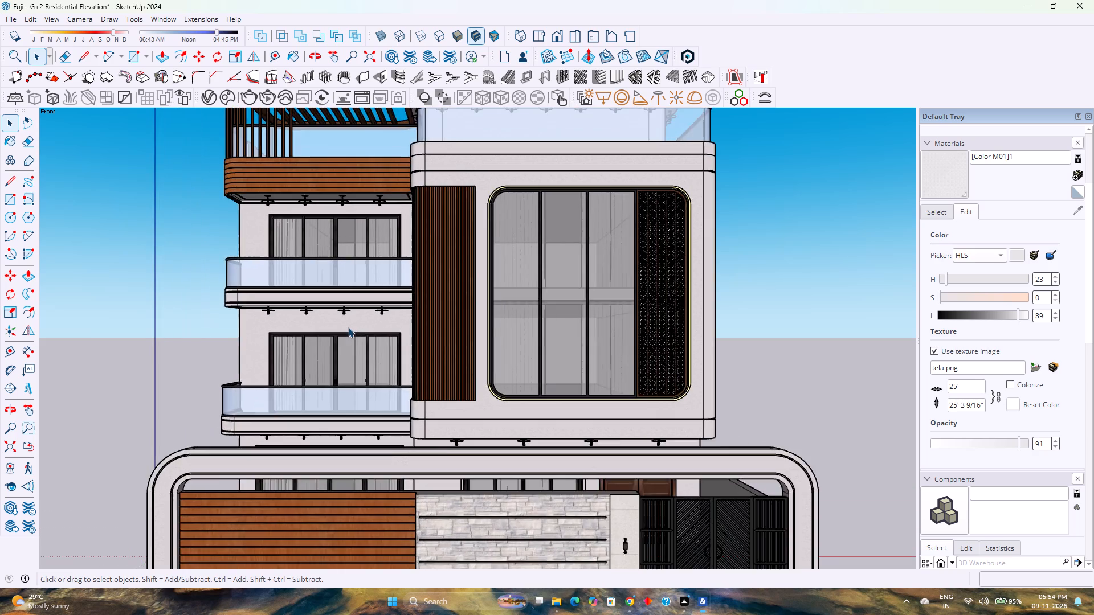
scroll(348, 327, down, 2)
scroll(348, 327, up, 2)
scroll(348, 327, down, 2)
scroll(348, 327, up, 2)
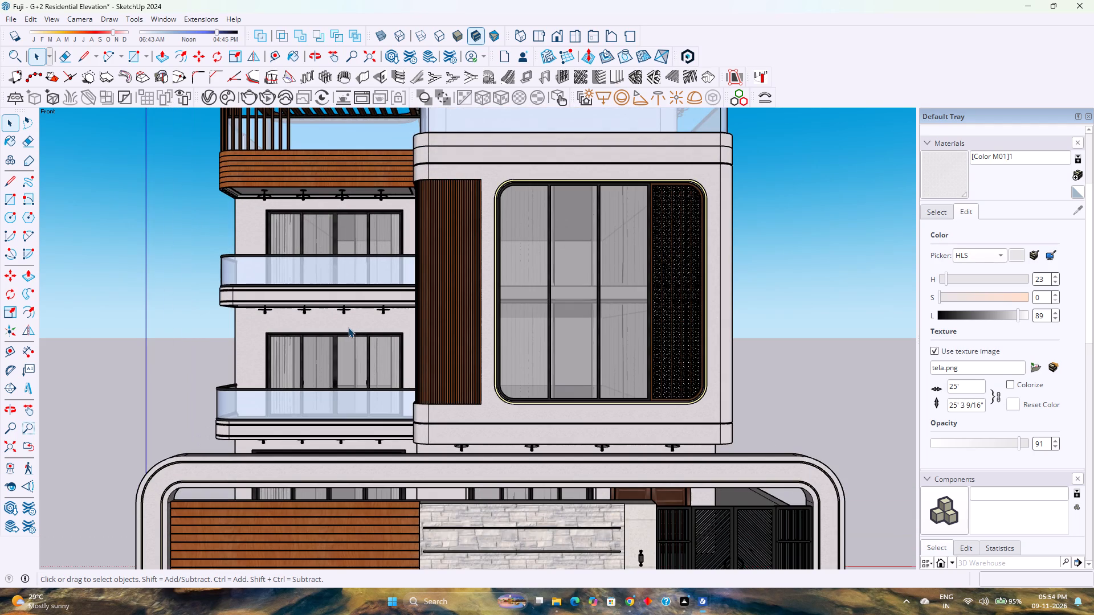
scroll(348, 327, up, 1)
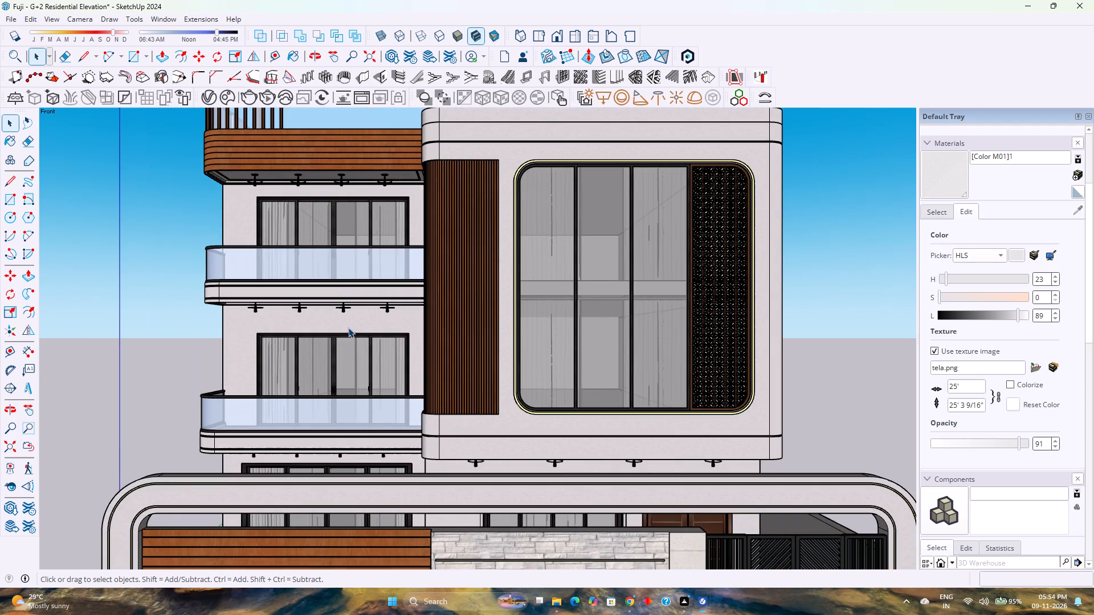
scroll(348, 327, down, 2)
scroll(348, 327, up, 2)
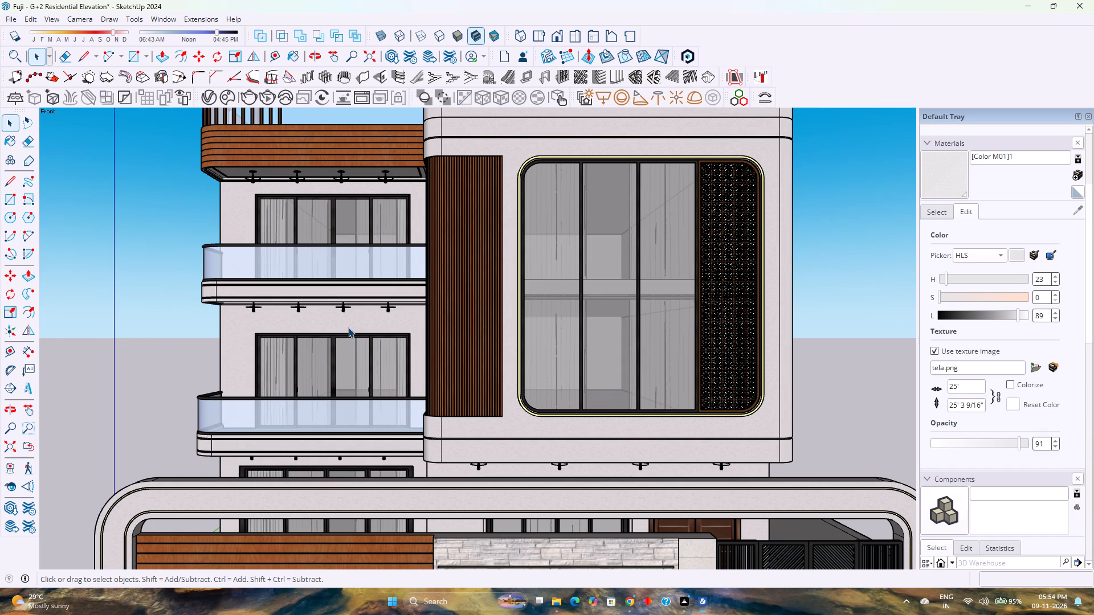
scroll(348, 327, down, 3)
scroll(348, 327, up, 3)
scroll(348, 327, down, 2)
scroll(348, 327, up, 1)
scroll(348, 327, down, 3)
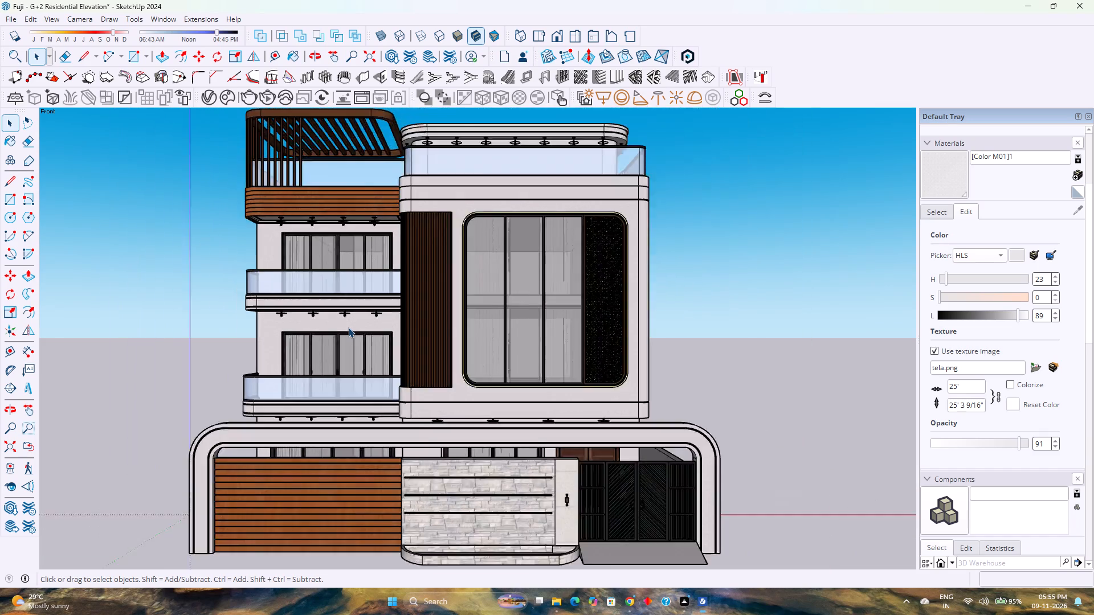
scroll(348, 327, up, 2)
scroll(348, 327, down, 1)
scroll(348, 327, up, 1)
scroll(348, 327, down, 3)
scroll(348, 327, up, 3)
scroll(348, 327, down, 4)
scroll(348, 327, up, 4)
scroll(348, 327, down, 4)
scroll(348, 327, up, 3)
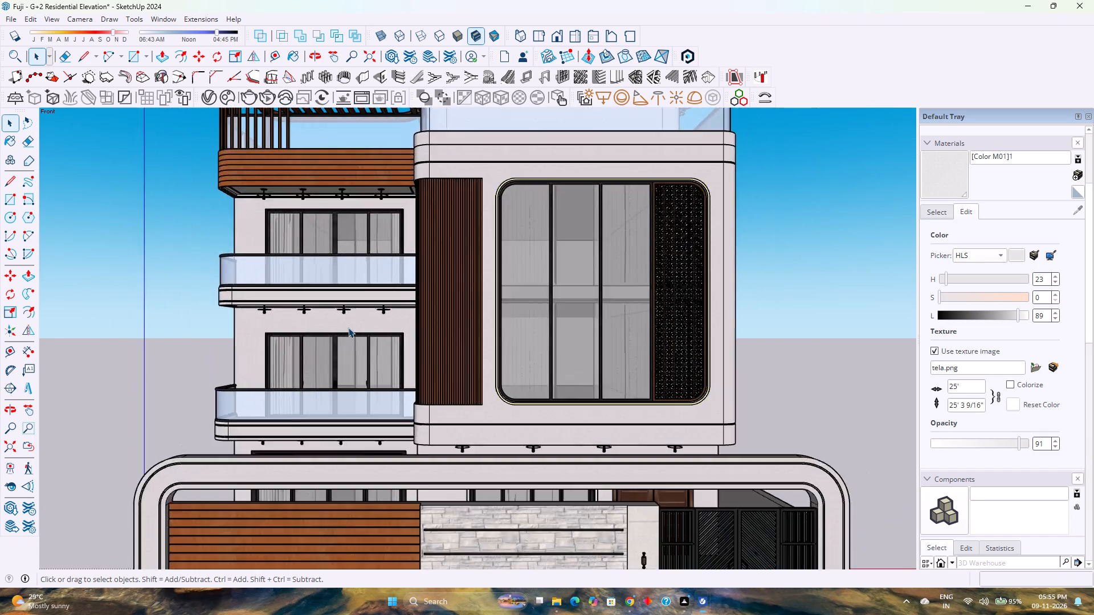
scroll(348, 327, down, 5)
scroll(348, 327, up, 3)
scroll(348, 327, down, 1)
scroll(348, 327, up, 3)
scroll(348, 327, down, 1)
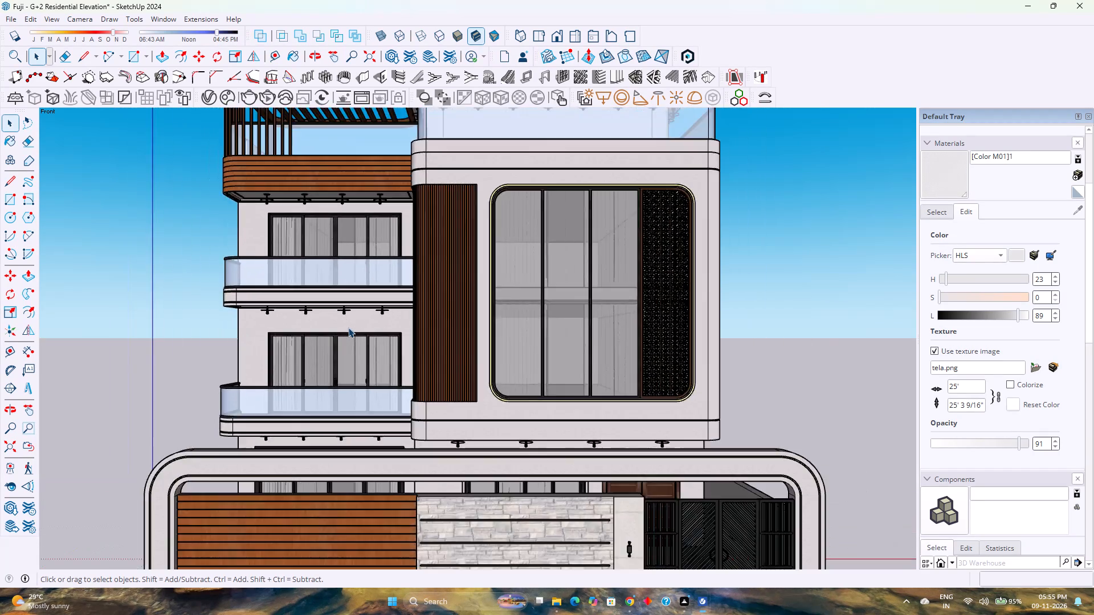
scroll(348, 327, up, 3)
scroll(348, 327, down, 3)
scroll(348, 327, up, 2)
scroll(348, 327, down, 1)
Examine the front facade's glass balconies, sliding windows and vertical wood slats up close, finishing with the whole front elevation in view.
scroll(348, 327, up, 3)
scroll(348, 327, down, 2)
scroll(348, 327, up, 1)
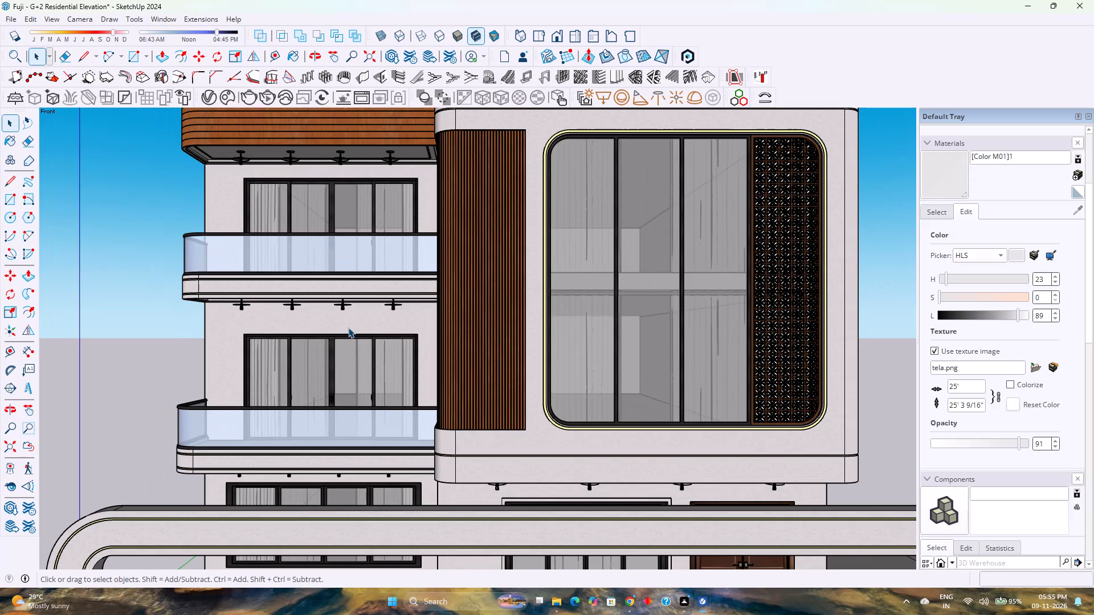
scroll(348, 327, up, 2)
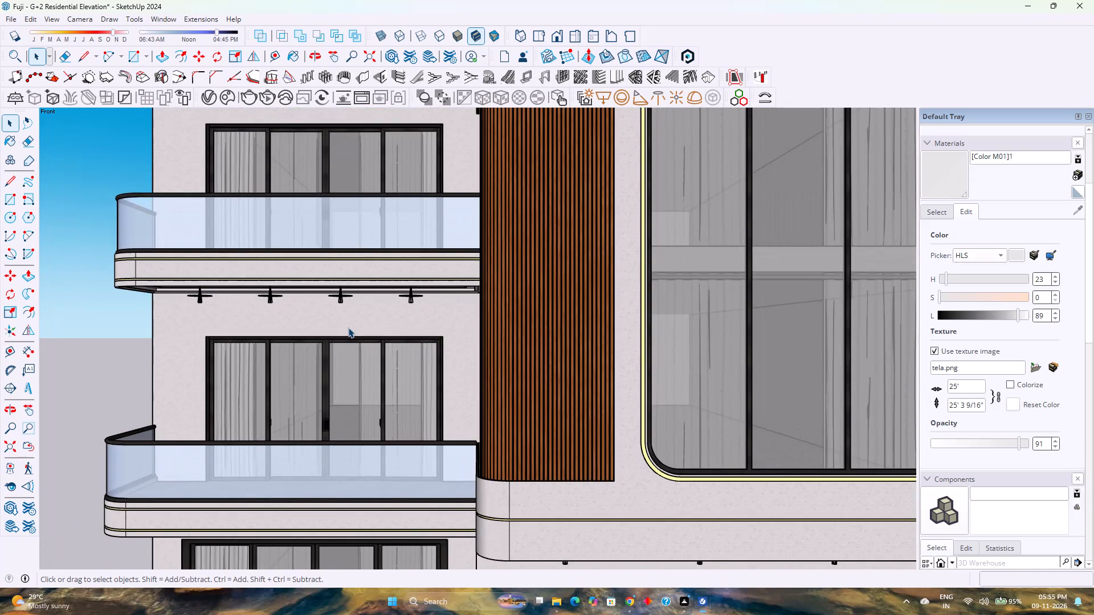
scroll(348, 327, down, 3)
scroll(348, 327, up, 3)
scroll(348, 327, down, 7)
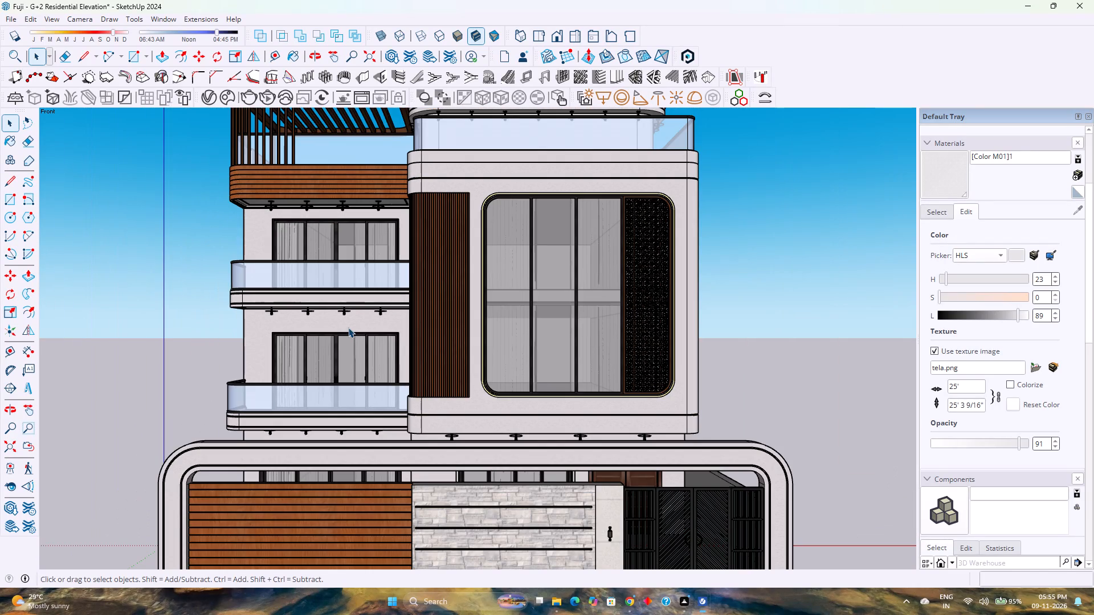
scroll(348, 327, up, 1)
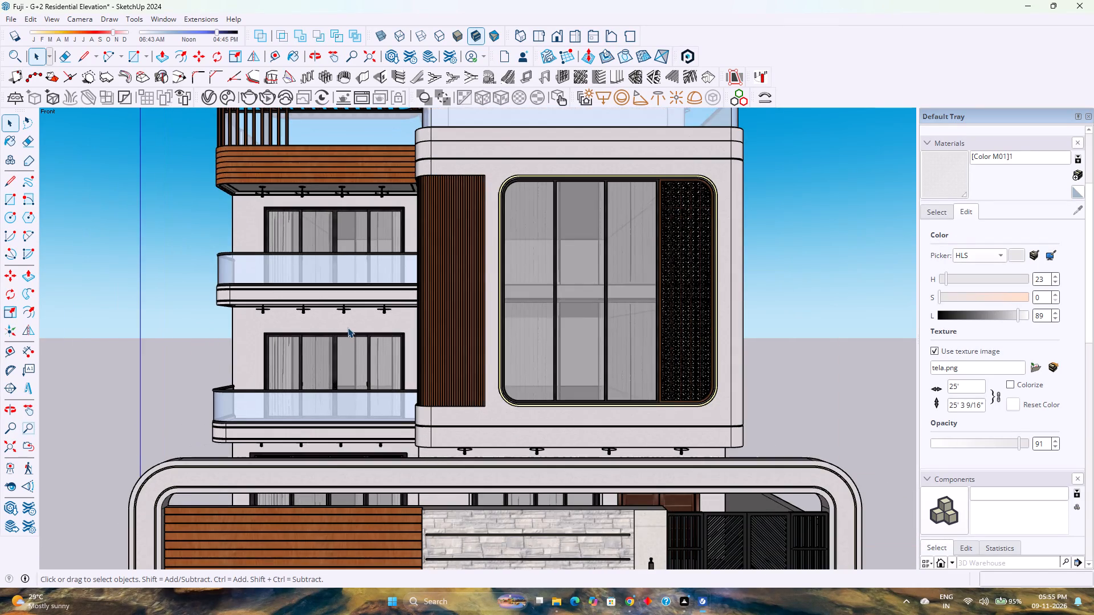
scroll(348, 327, down, 3)
scroll(348, 327, up, 1)
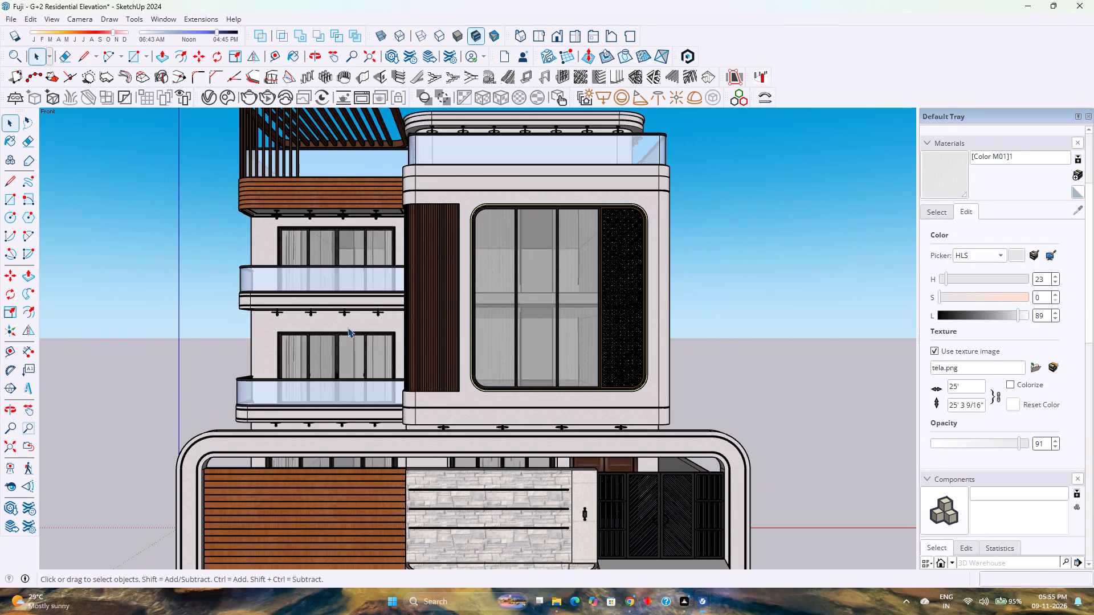
scroll(348, 327, up, 2)
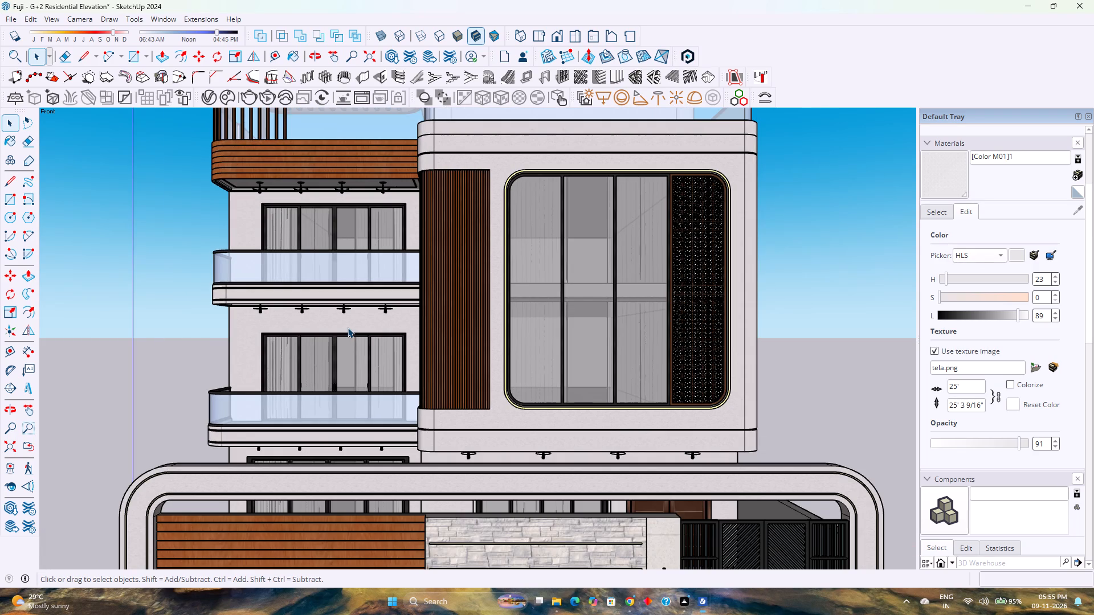
scroll(348, 327, down, 2)
scroll(348, 327, up, 3)
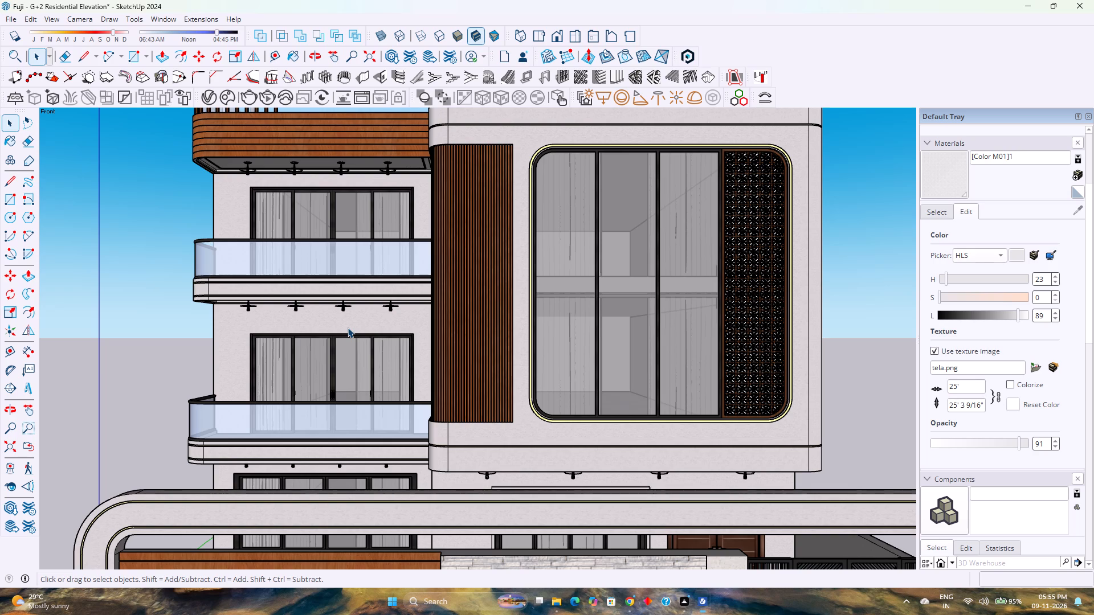
scroll(348, 327, down, 4)
scroll(348, 327, up, 4)
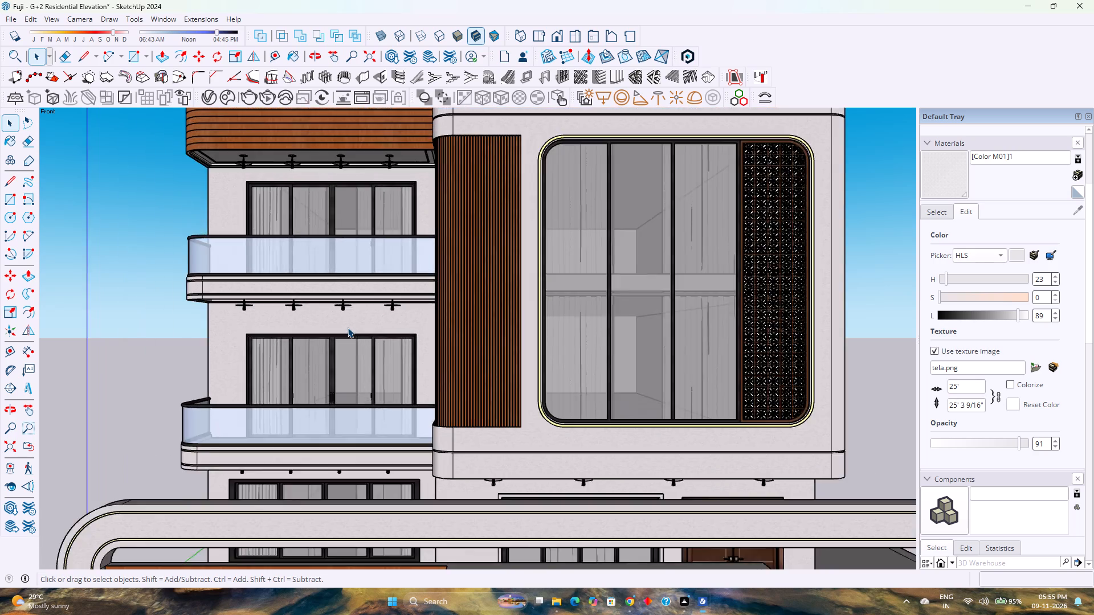
scroll(348, 327, down, 7)
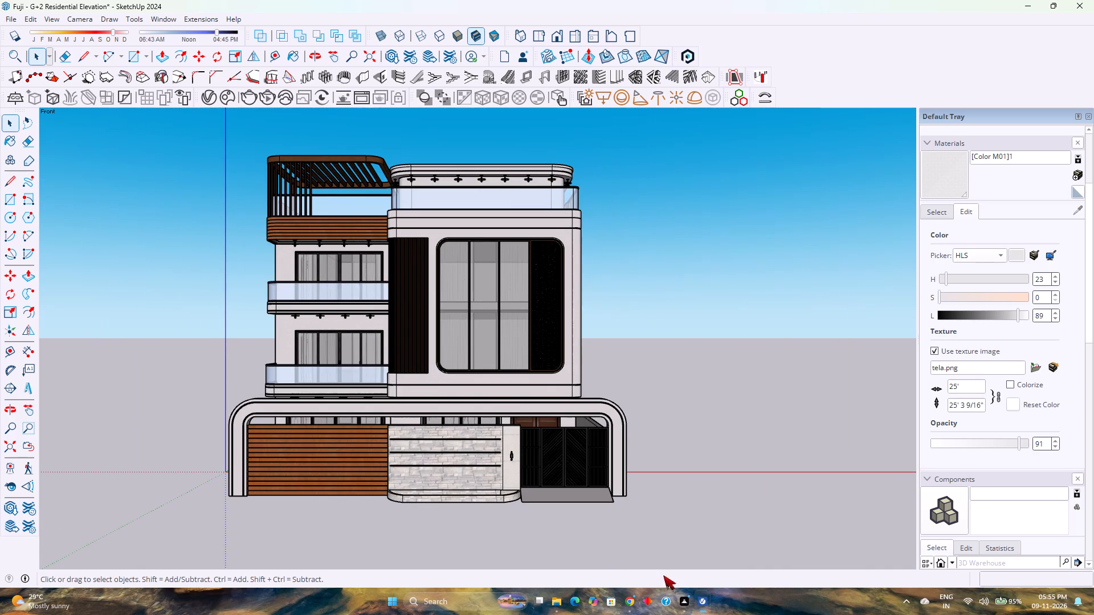
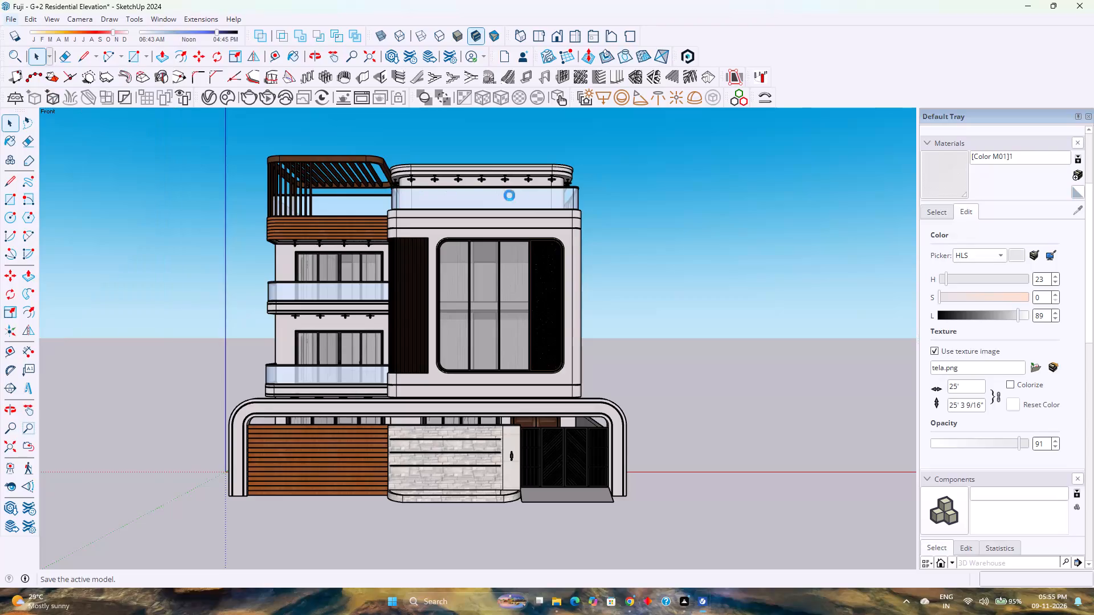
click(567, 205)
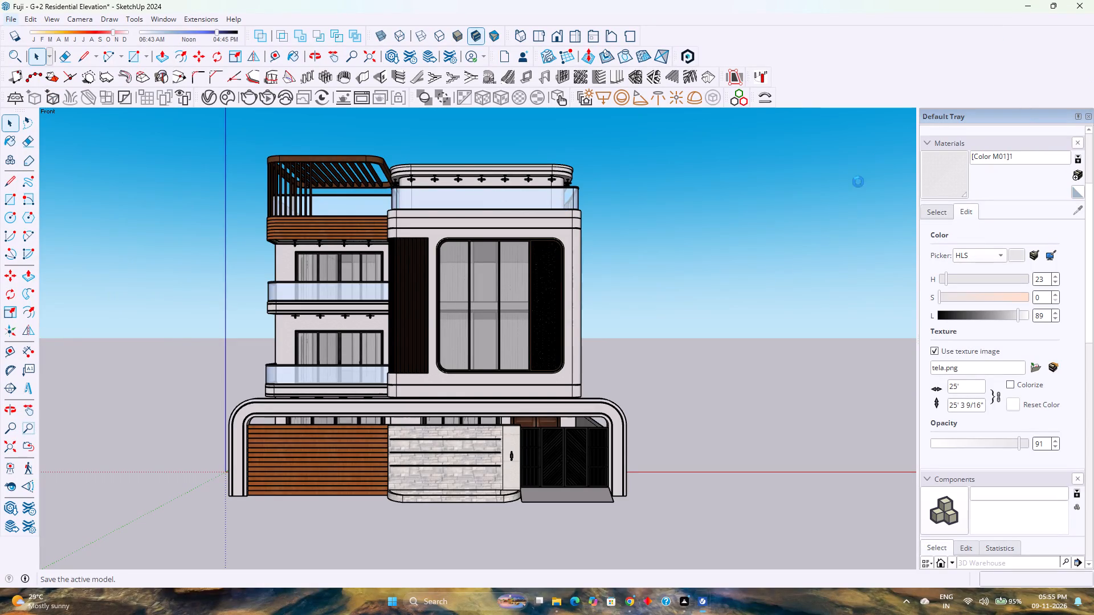